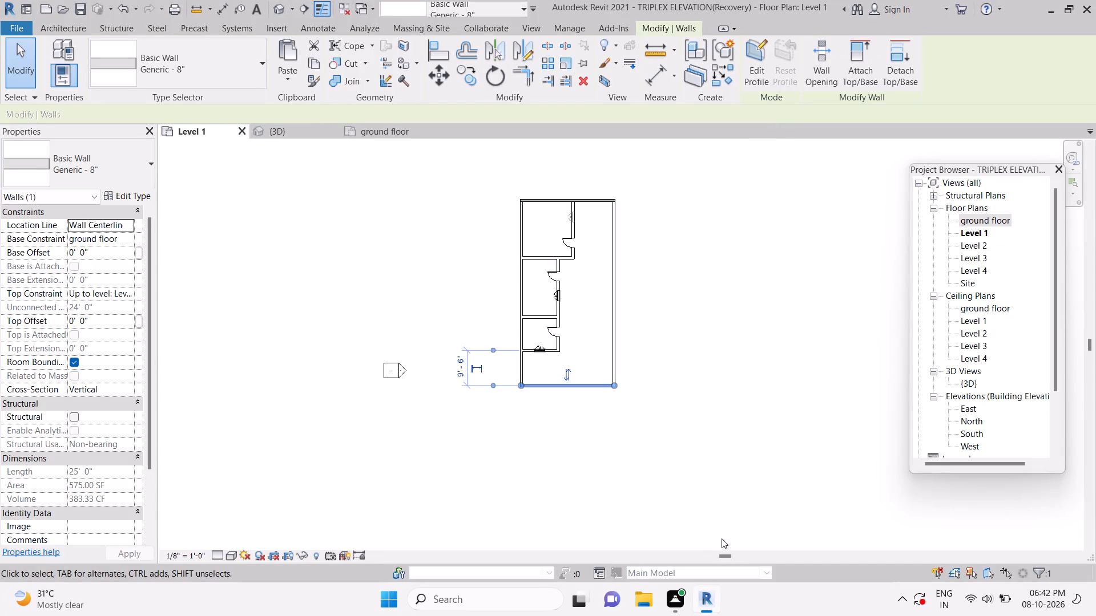
Turn the Select Links selection option back on for the Level 1 plan.
left_click(943, 574)
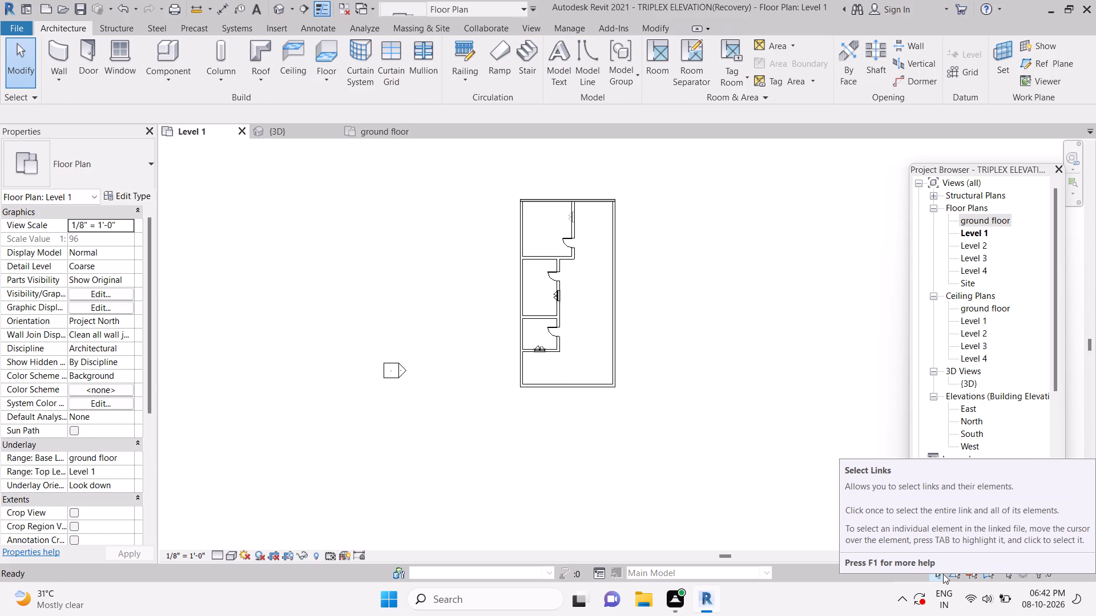
key("5")
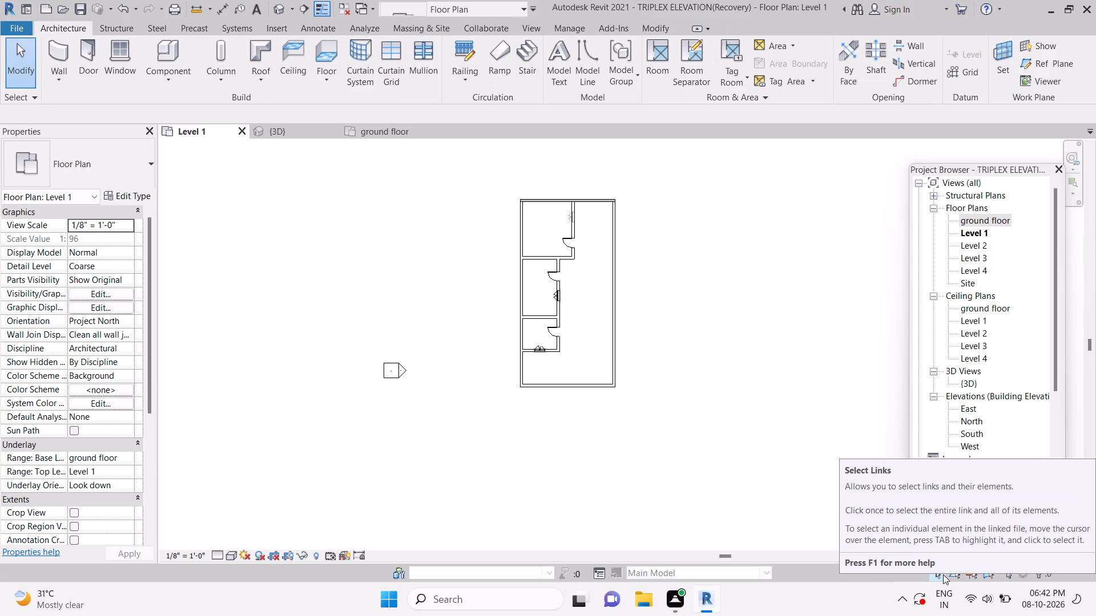
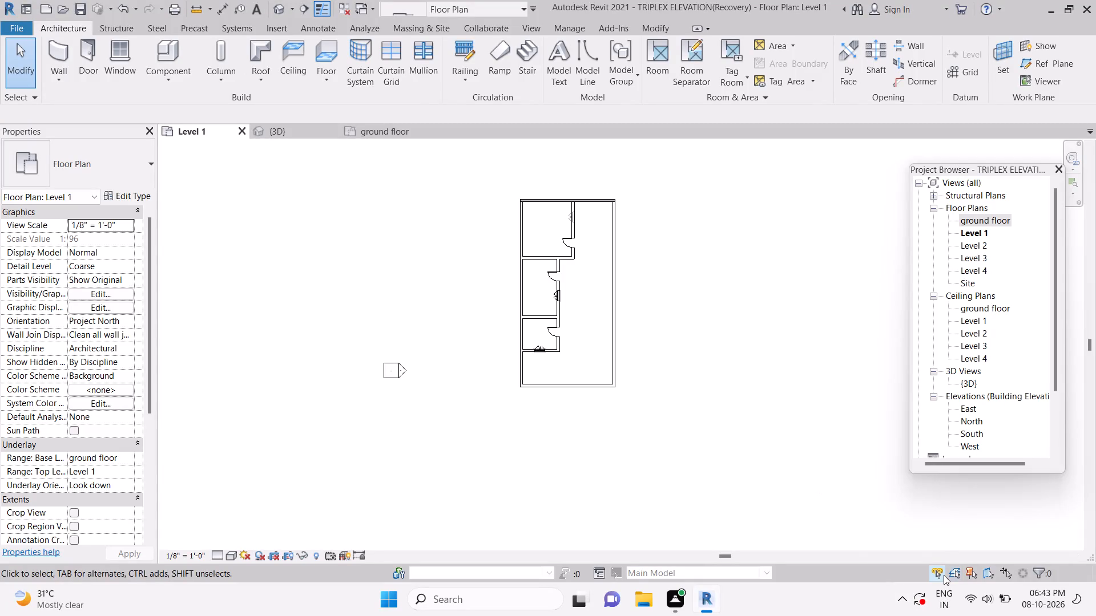
Turn off the Drag Elements on Selection option in the Level 1 plan.
left_click(589, 384)
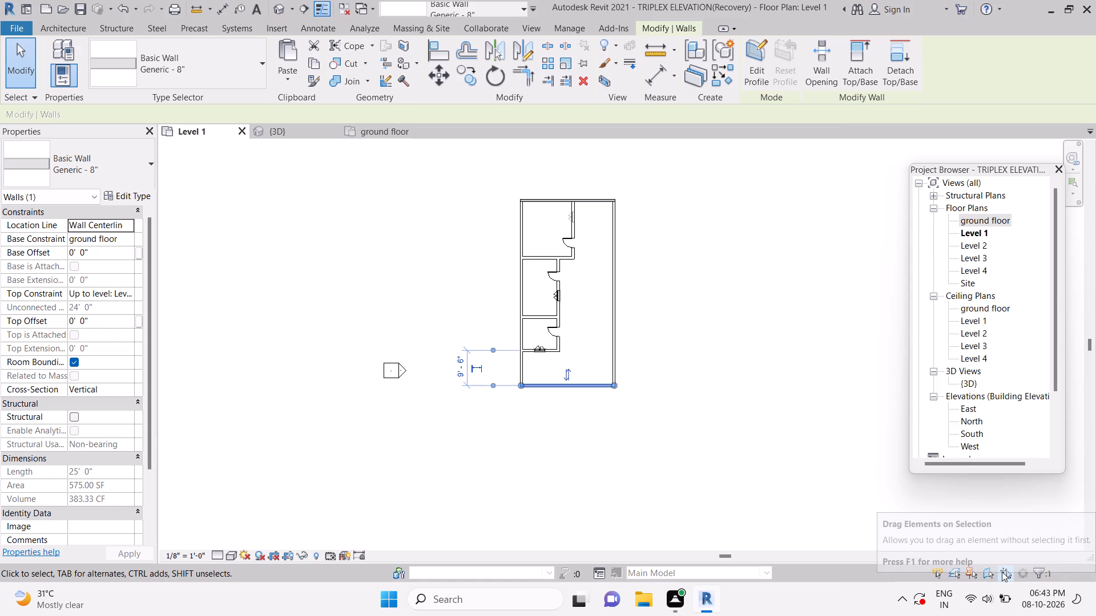
left_click(1002, 572)
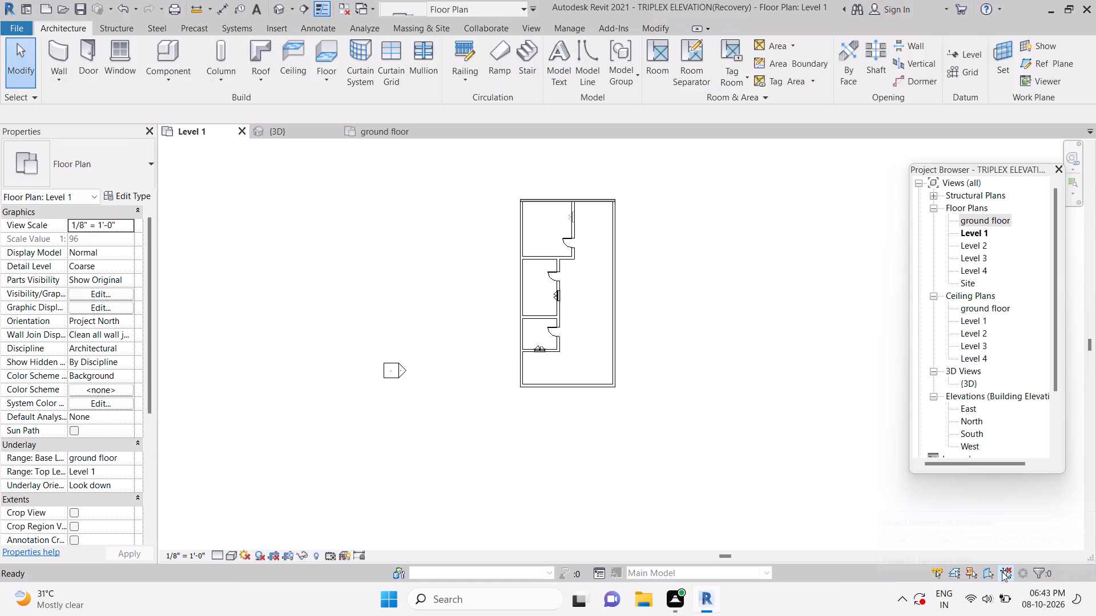
key("5")
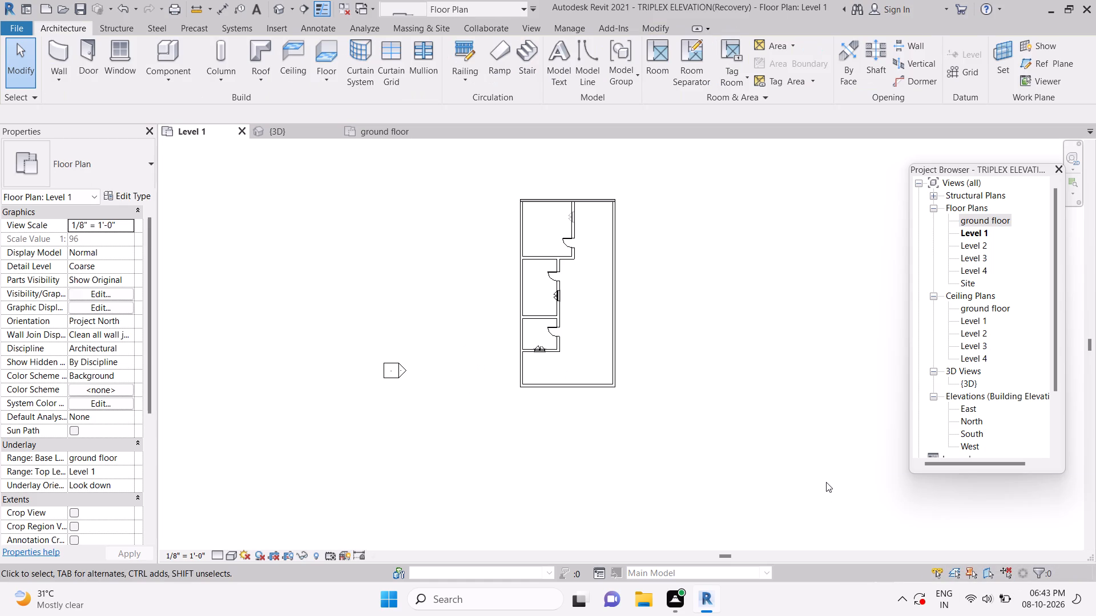
Inspect the stacked storeys in the 3D view and dismiss the overlay notification.
left_click(295, 136)
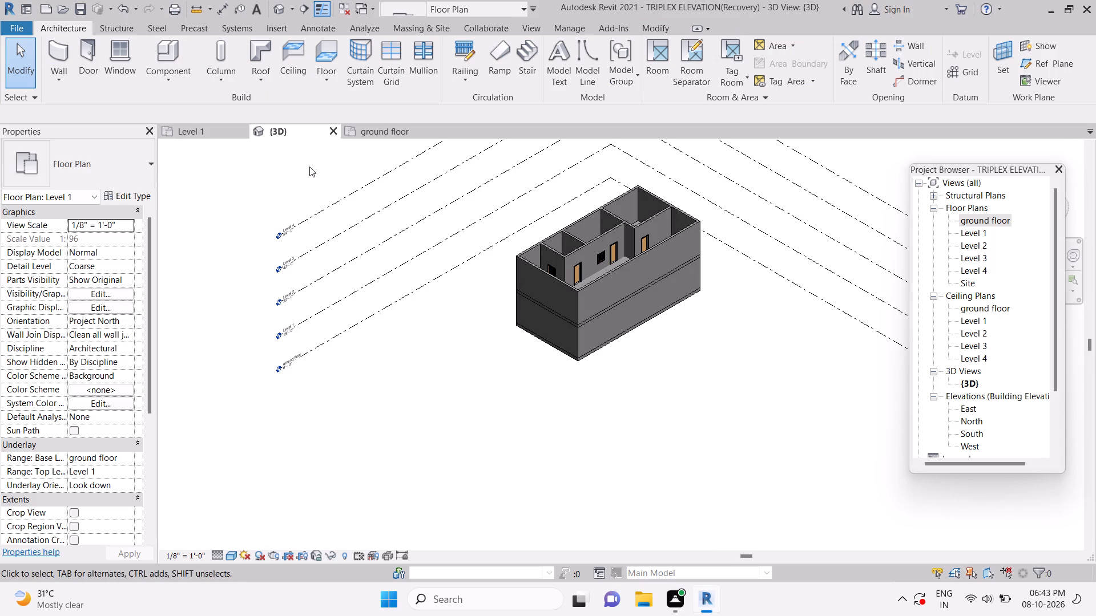
scroll(499, 312, "up", 4)
scroll(497, 322, "down", 4)
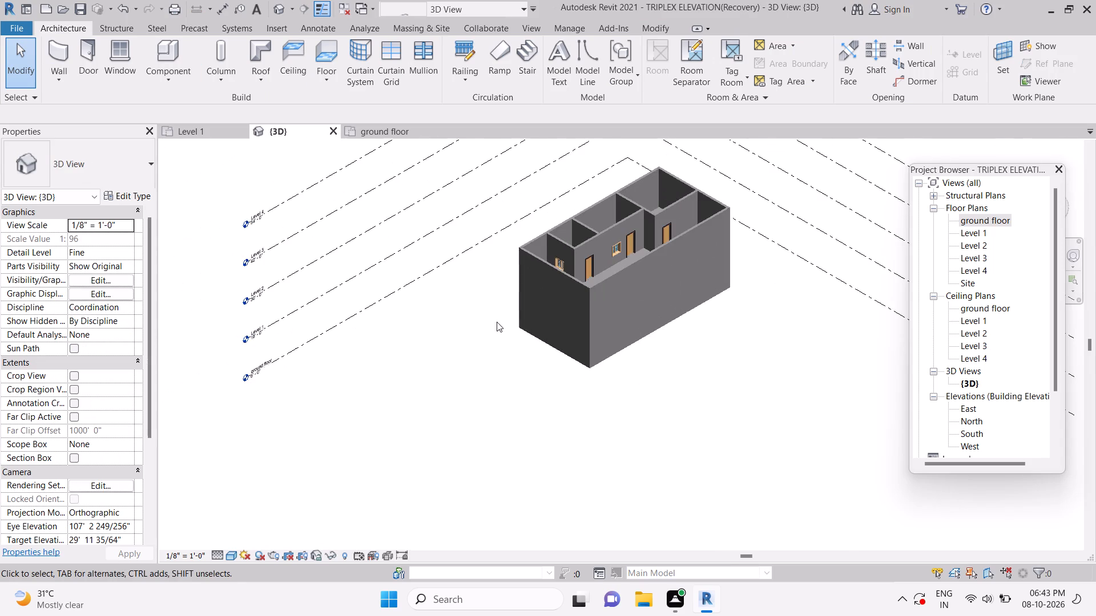
scroll(497, 322, "down", 1)
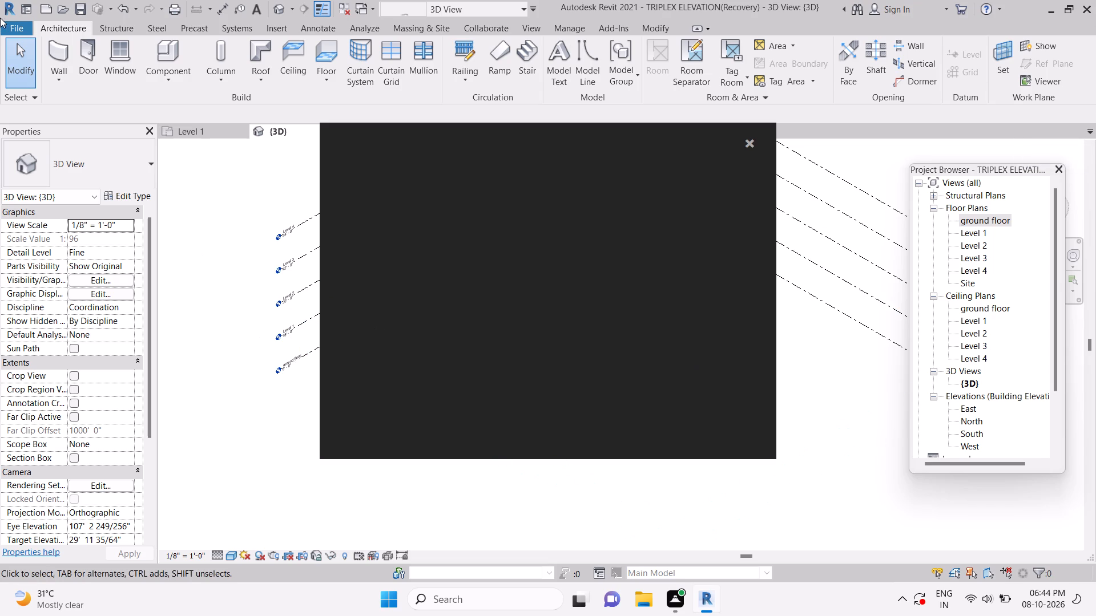
left_click(754, 146)
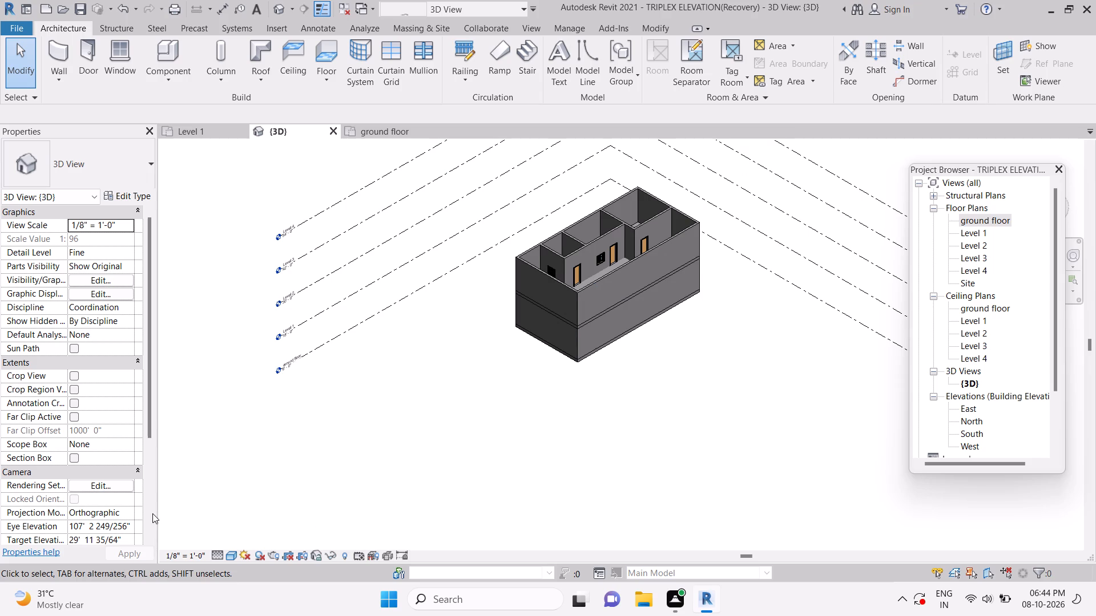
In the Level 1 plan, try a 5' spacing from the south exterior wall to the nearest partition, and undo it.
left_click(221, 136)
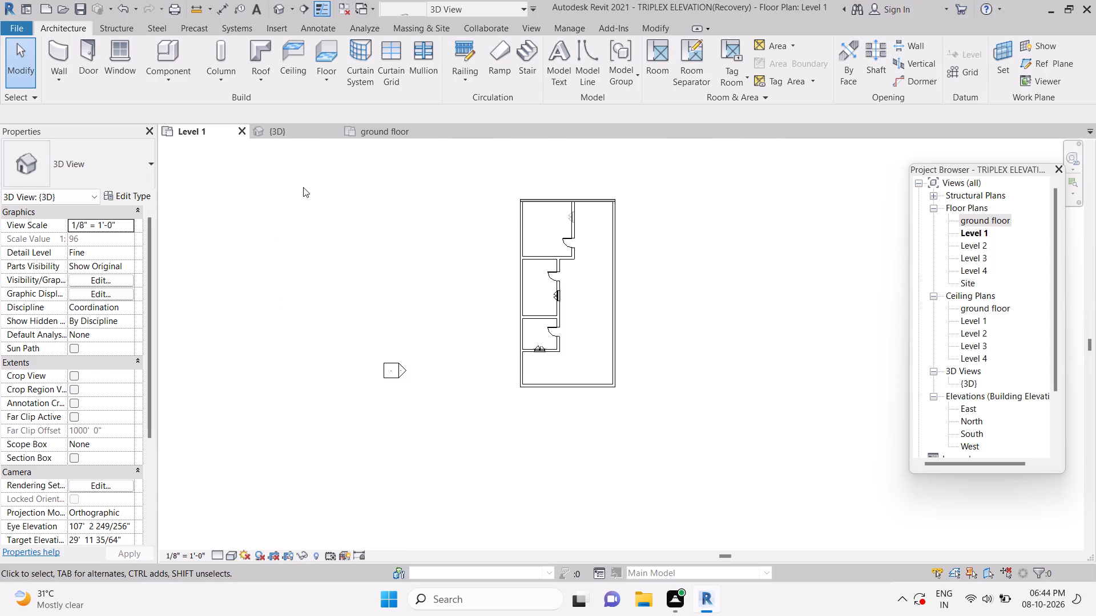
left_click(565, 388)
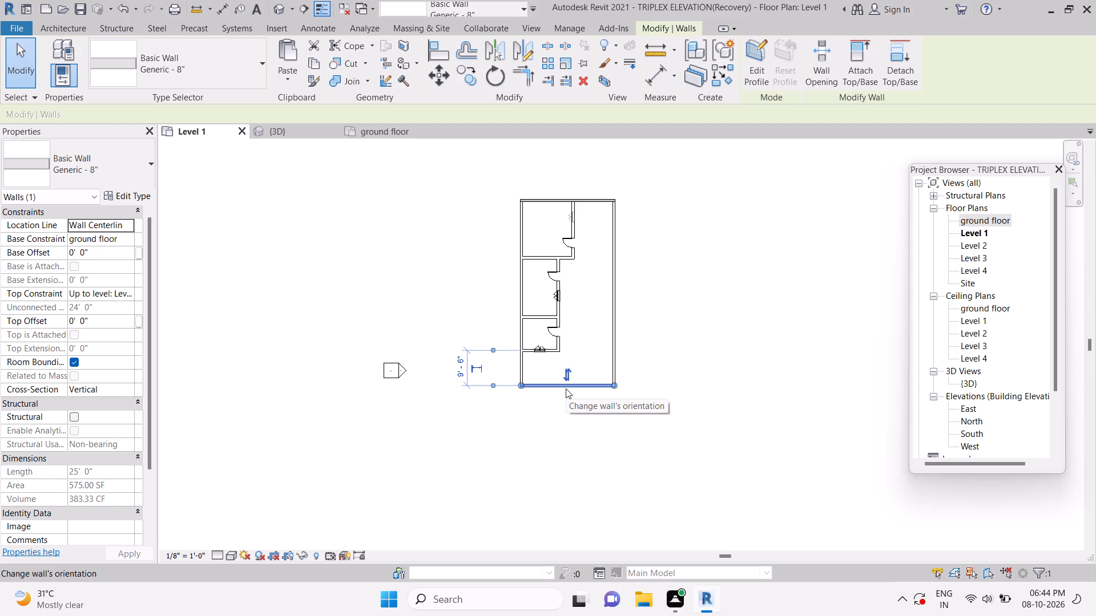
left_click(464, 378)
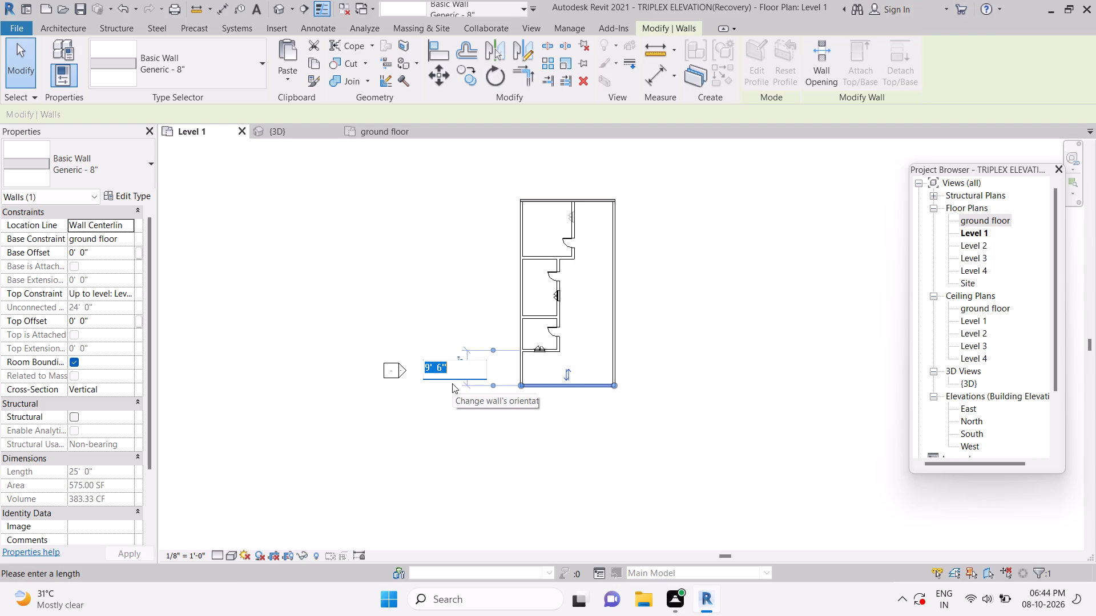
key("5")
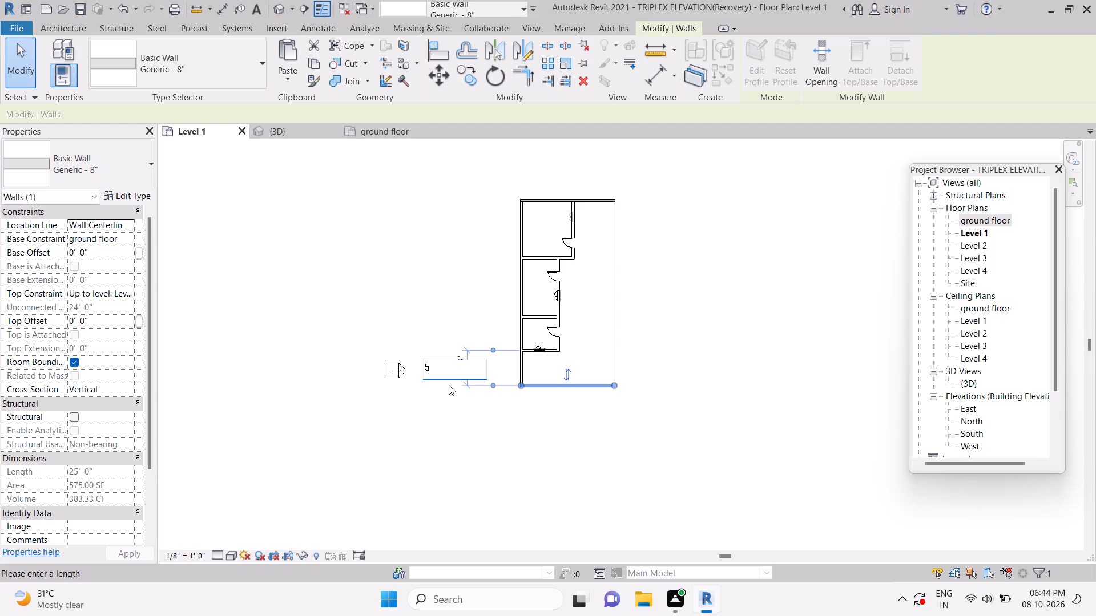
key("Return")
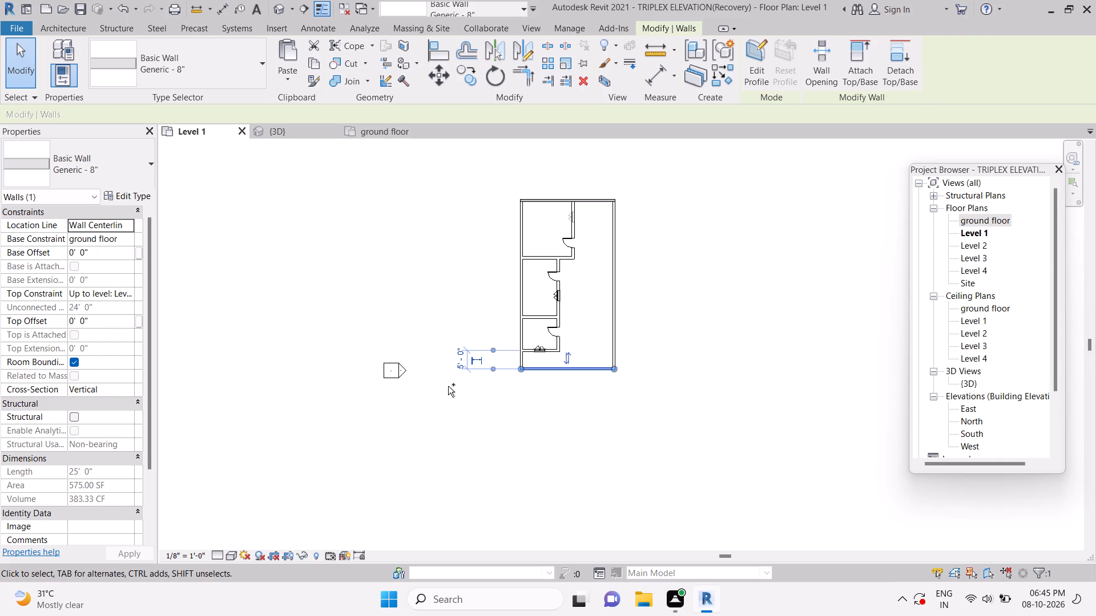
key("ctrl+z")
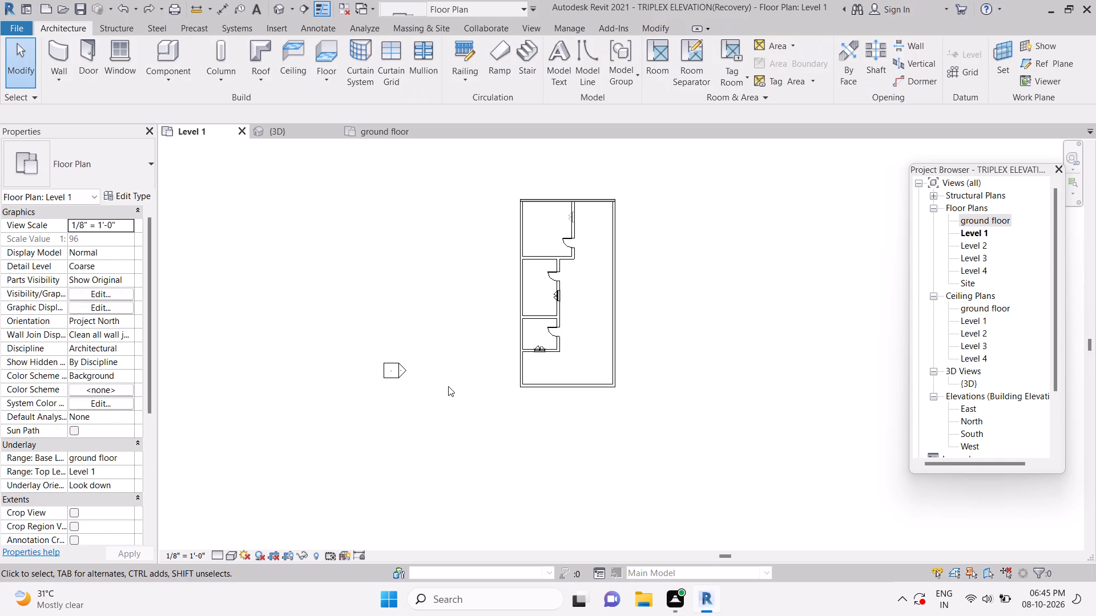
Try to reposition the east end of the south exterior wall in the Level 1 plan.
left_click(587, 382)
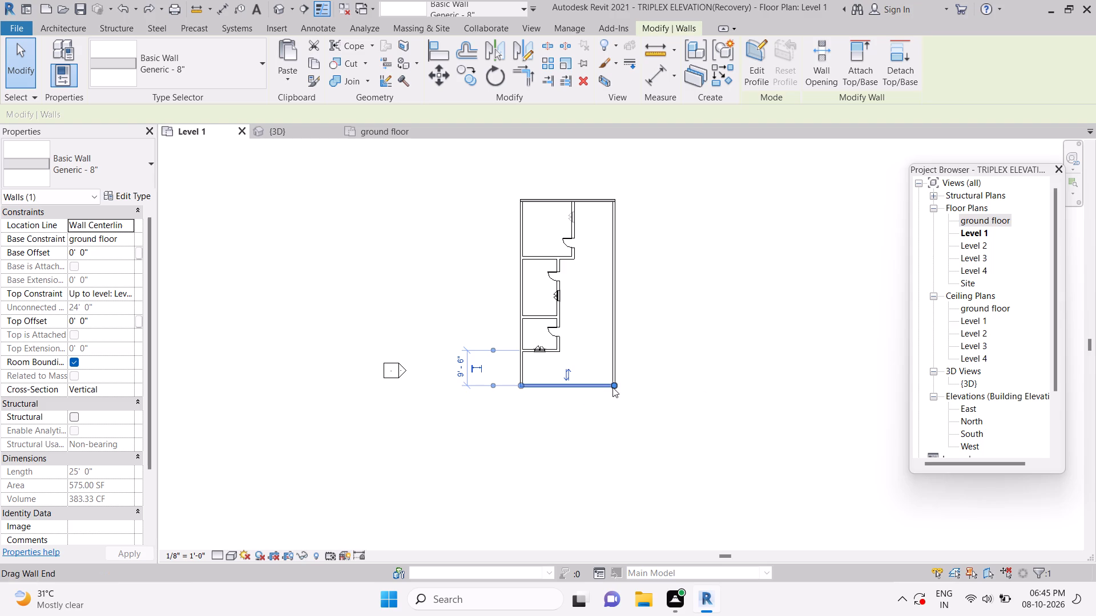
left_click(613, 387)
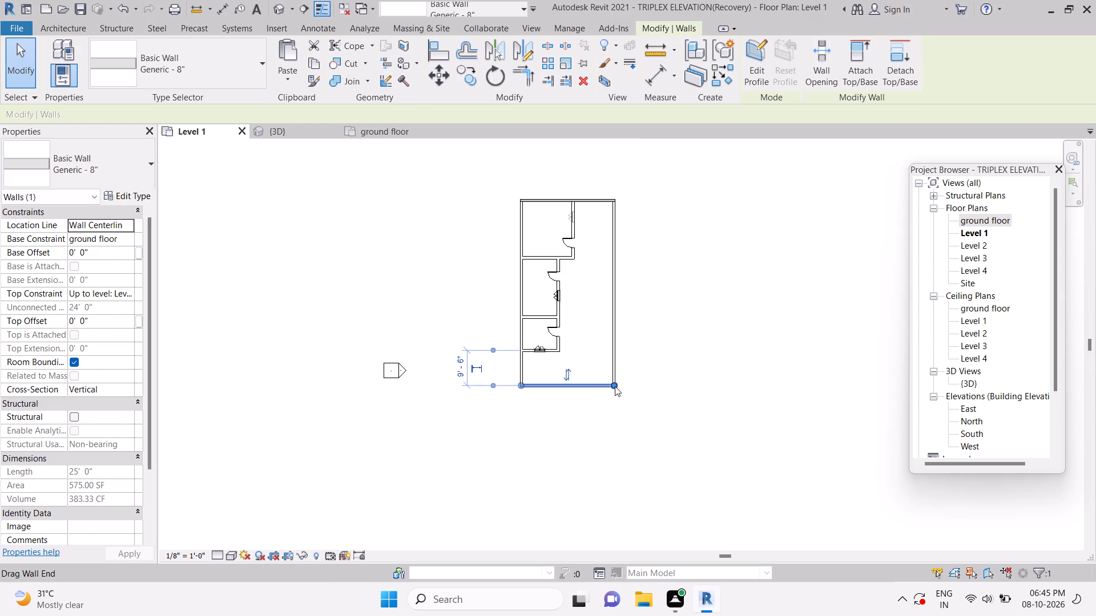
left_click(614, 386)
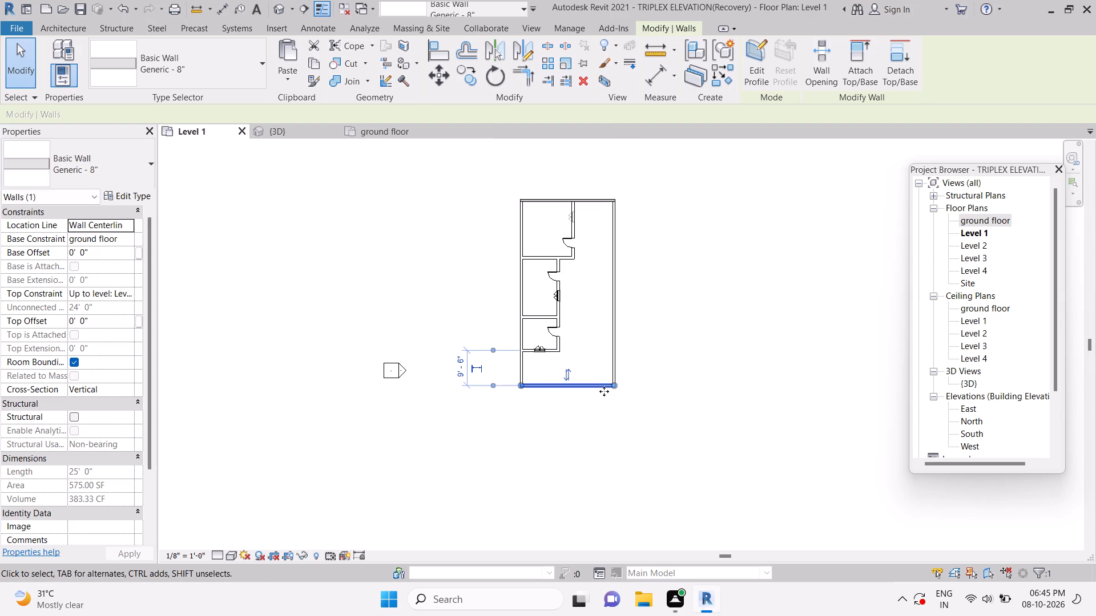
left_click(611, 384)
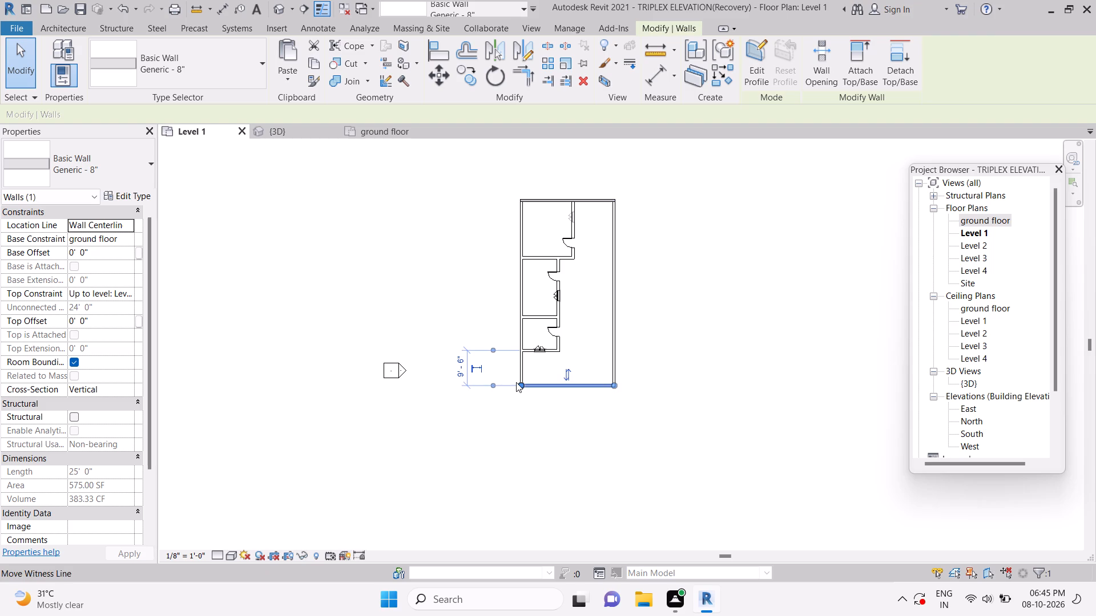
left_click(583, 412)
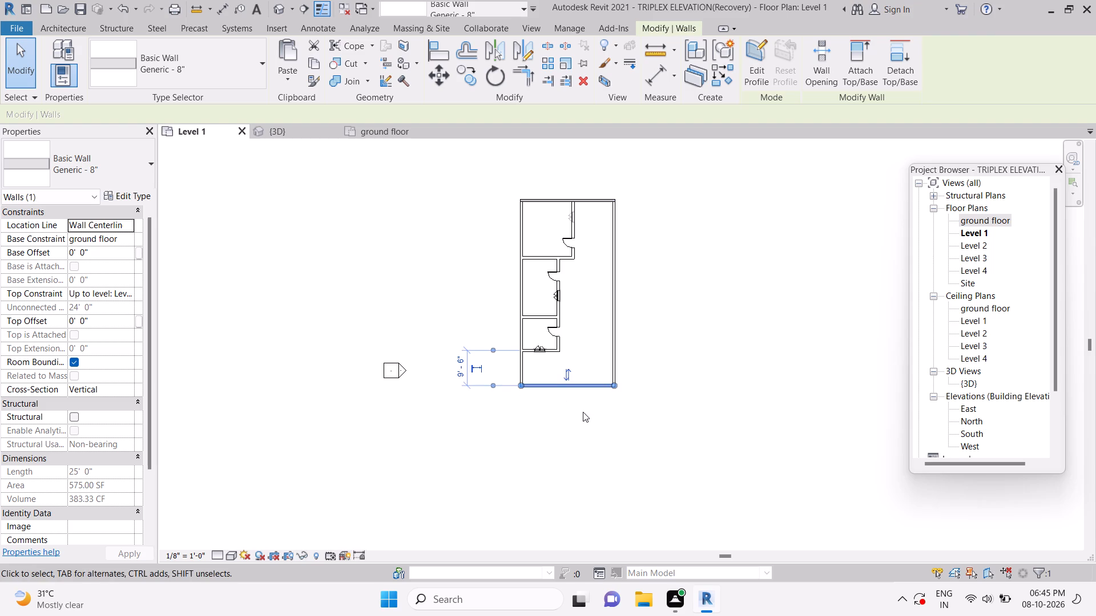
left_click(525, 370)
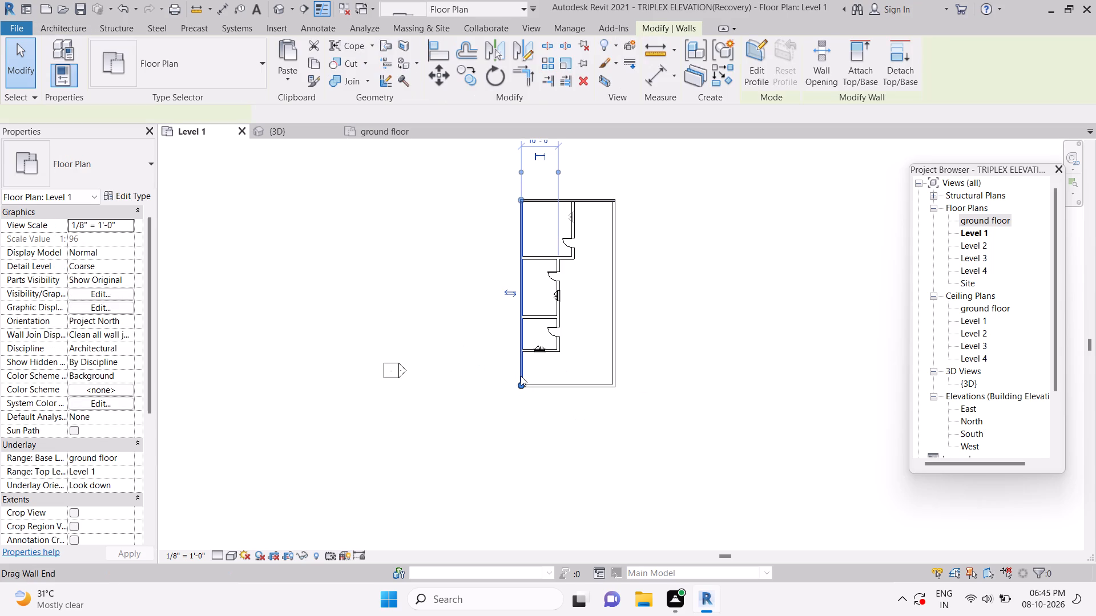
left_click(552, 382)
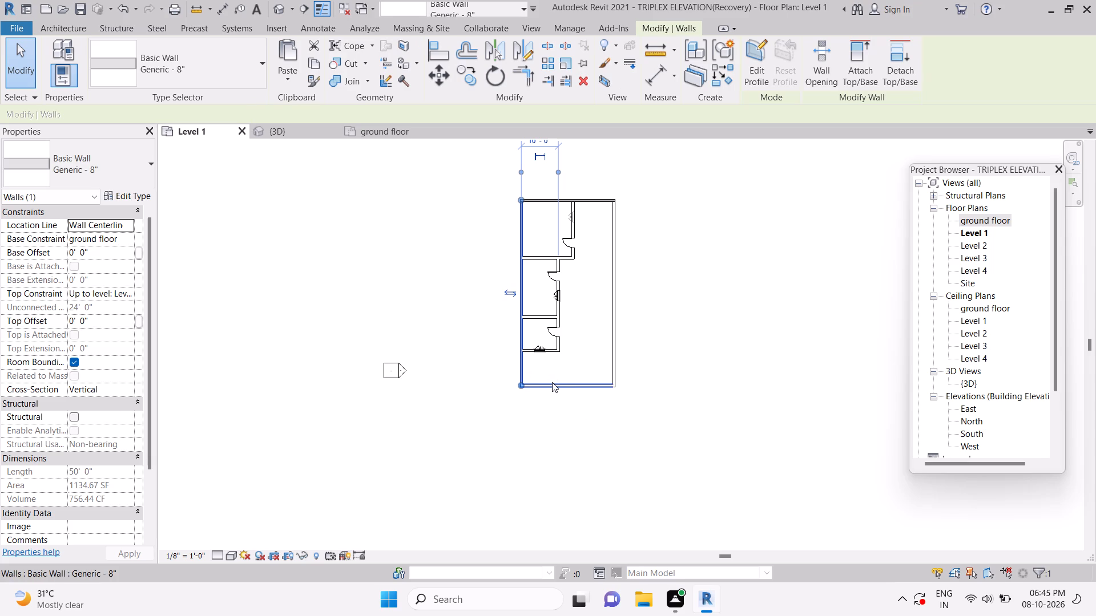
Shift the witness line of the south exterior wall's temporary dimension to the wall face, and dismiss the overlay notification.
left_click(557, 388)
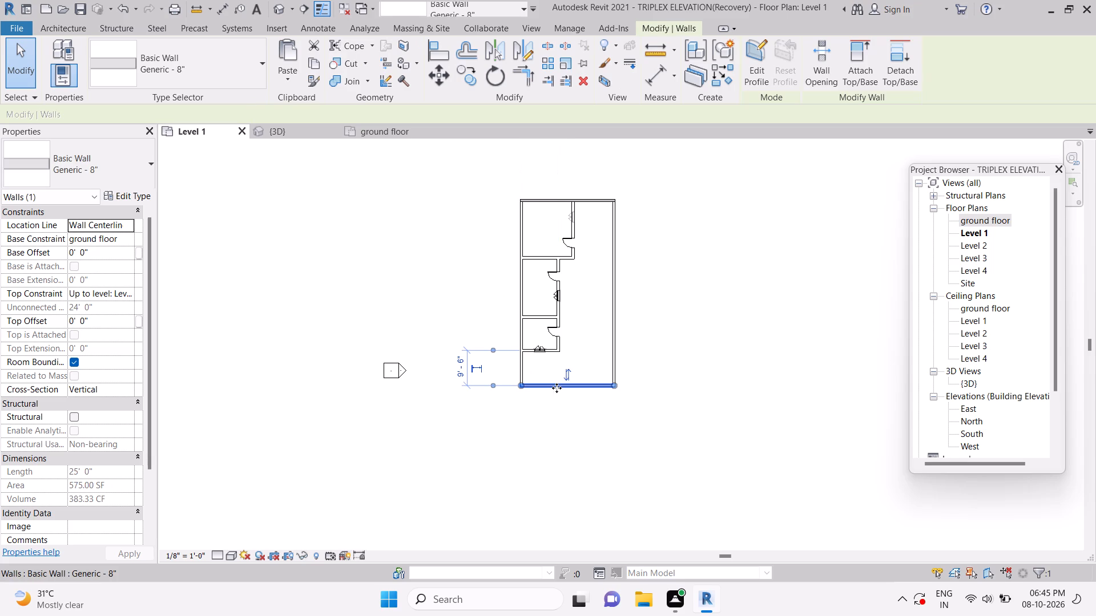
left_click(503, 382)
left_click(504, 383)
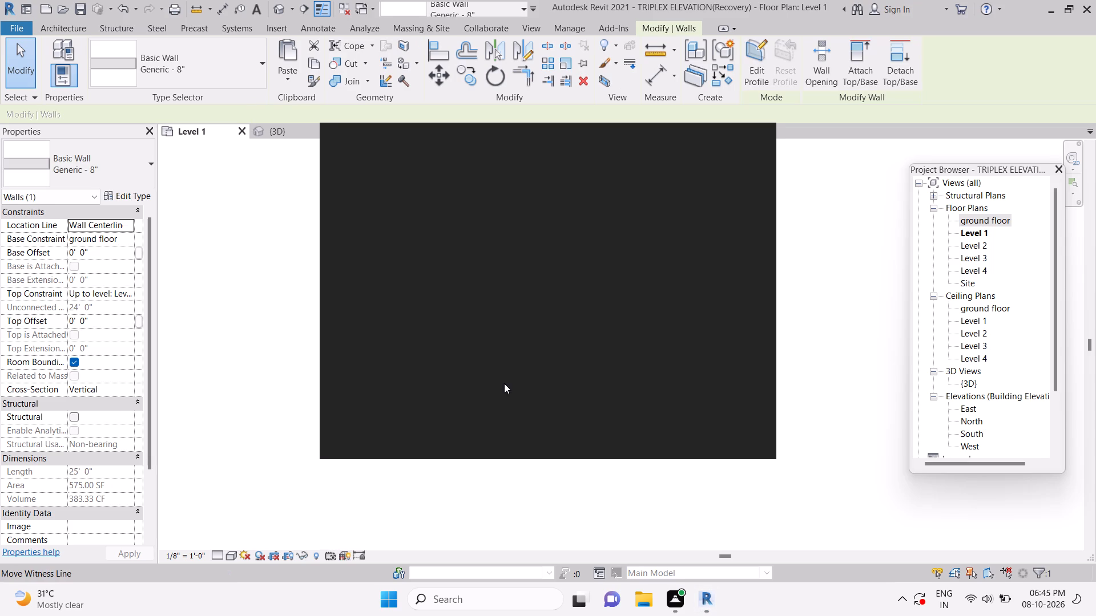
left_click(750, 141)
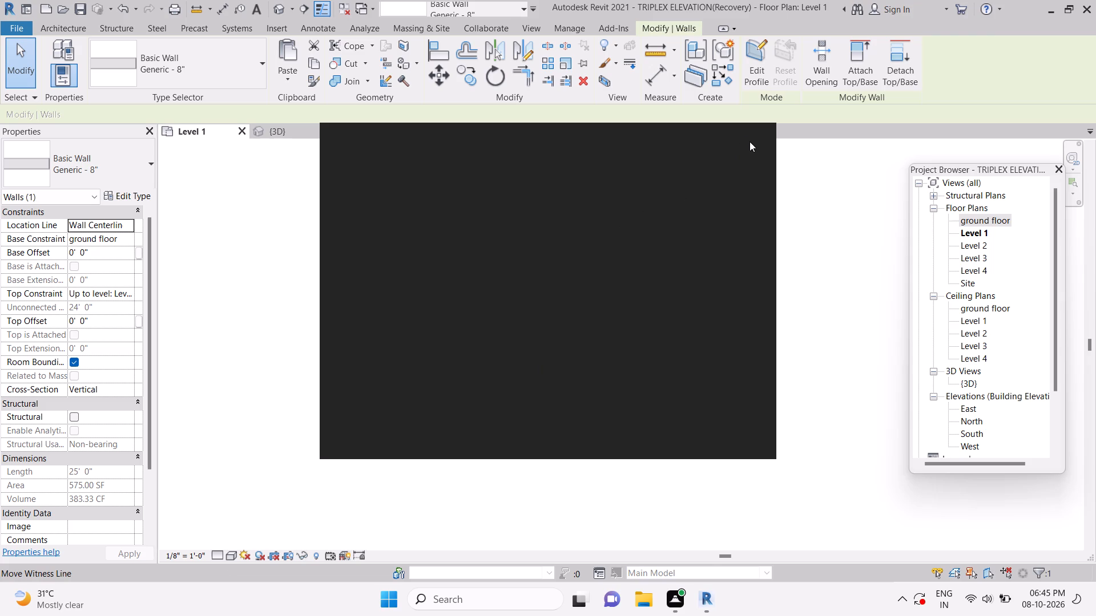
left_click(748, 141)
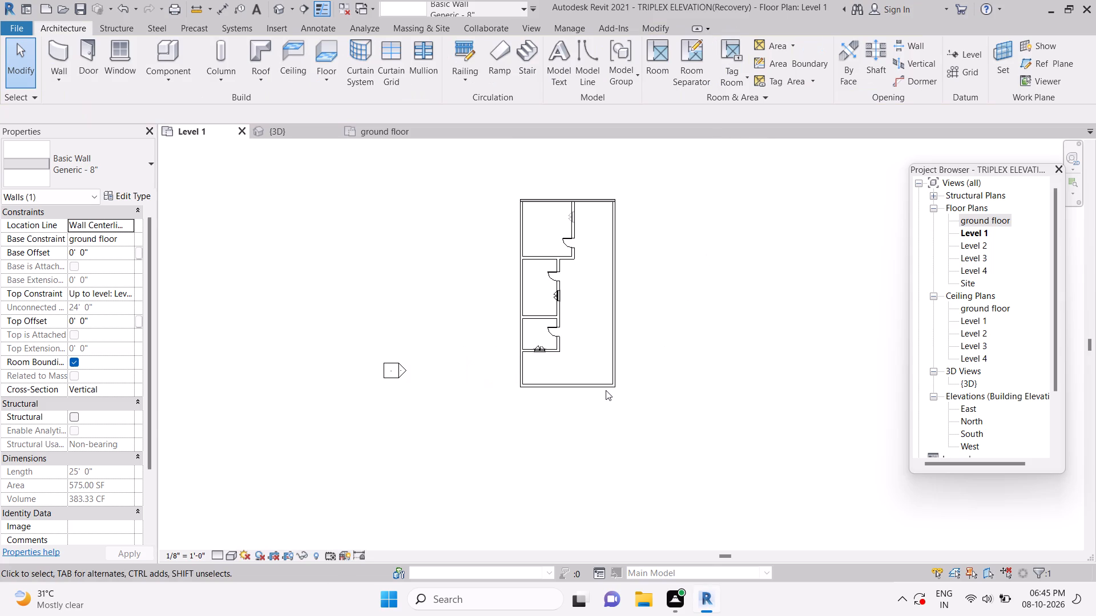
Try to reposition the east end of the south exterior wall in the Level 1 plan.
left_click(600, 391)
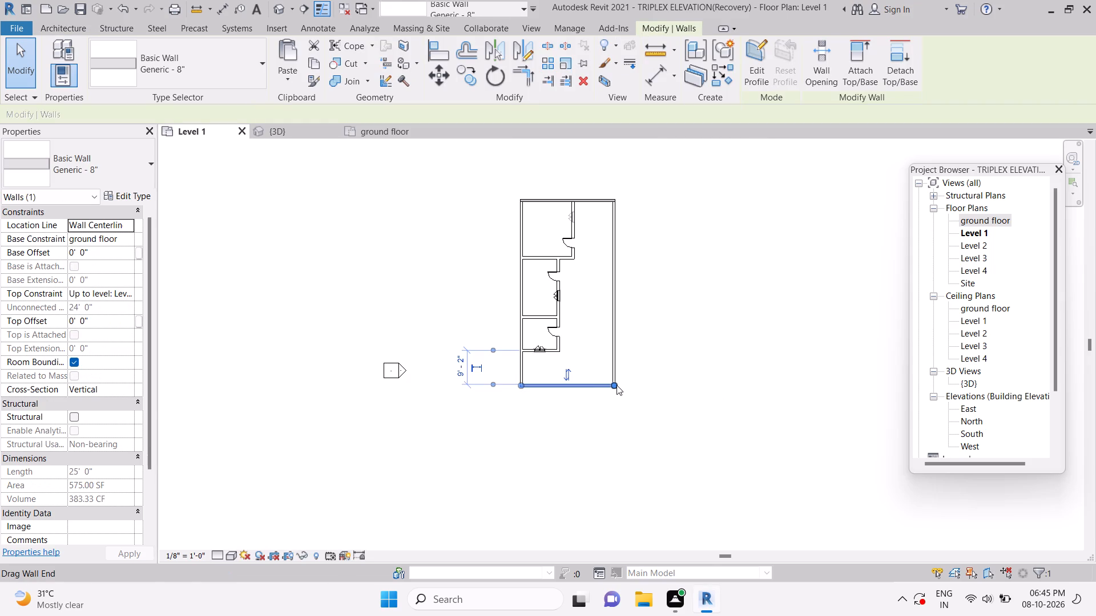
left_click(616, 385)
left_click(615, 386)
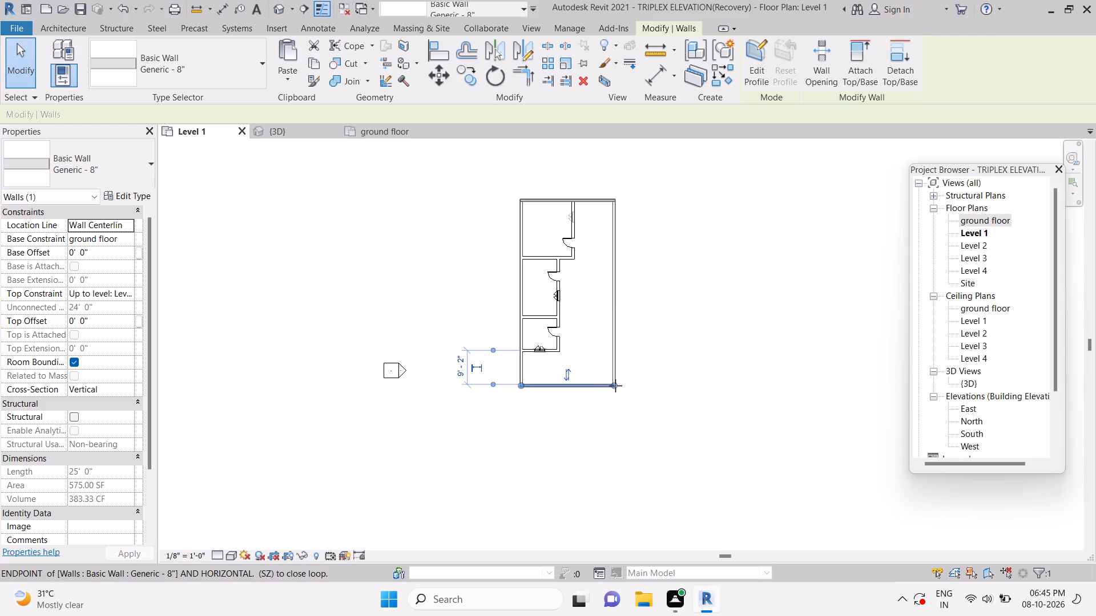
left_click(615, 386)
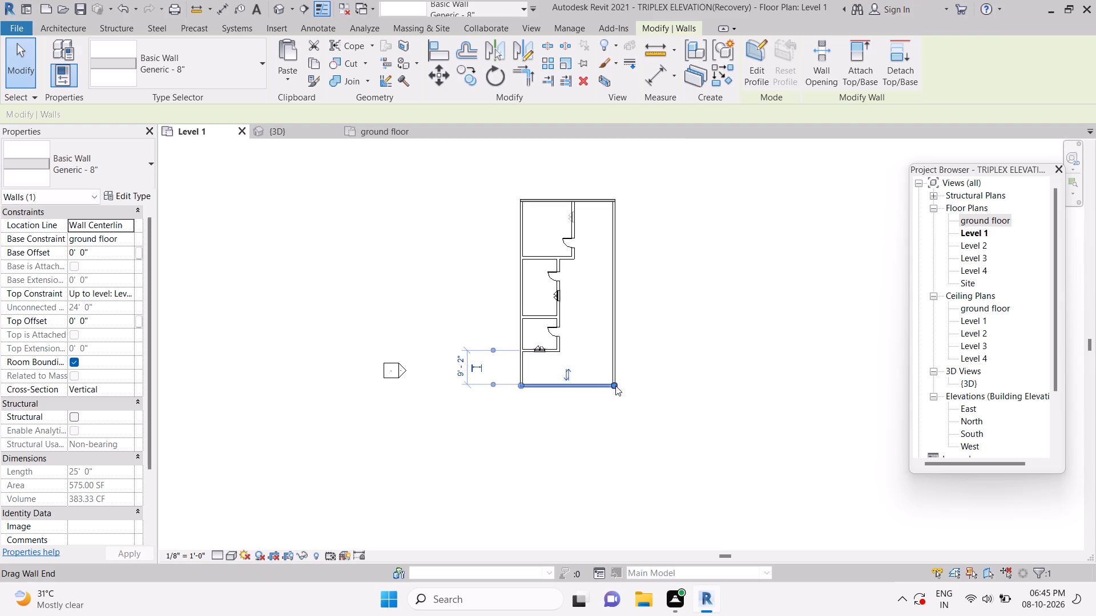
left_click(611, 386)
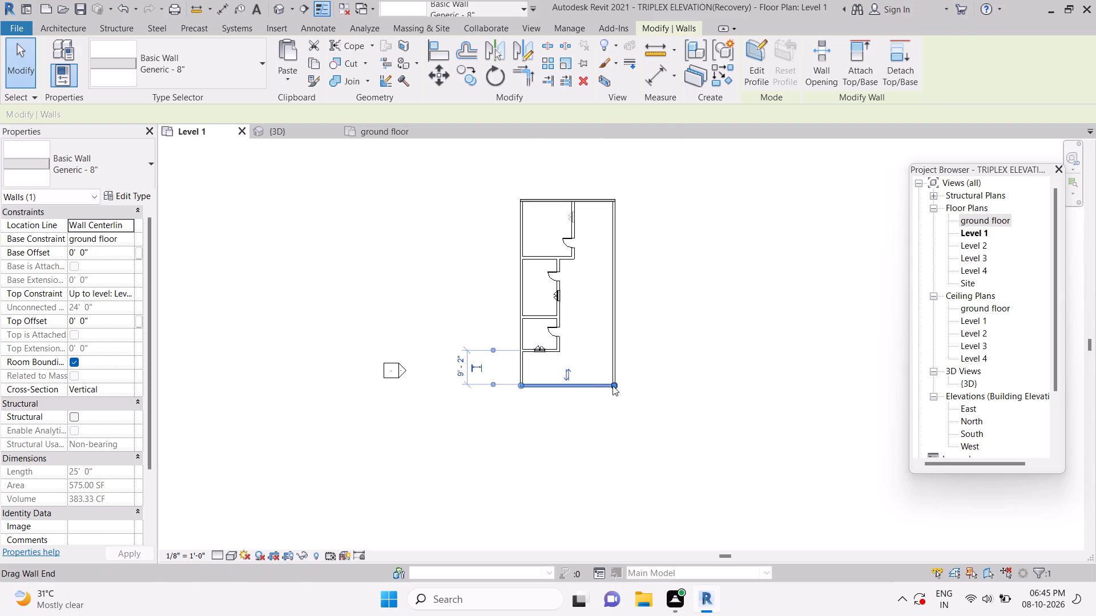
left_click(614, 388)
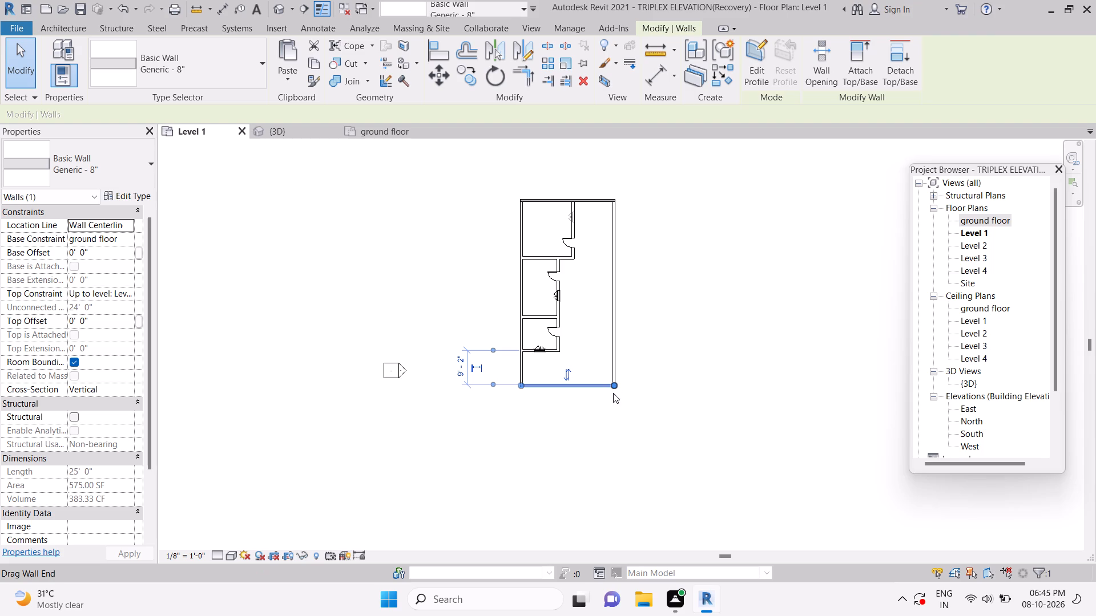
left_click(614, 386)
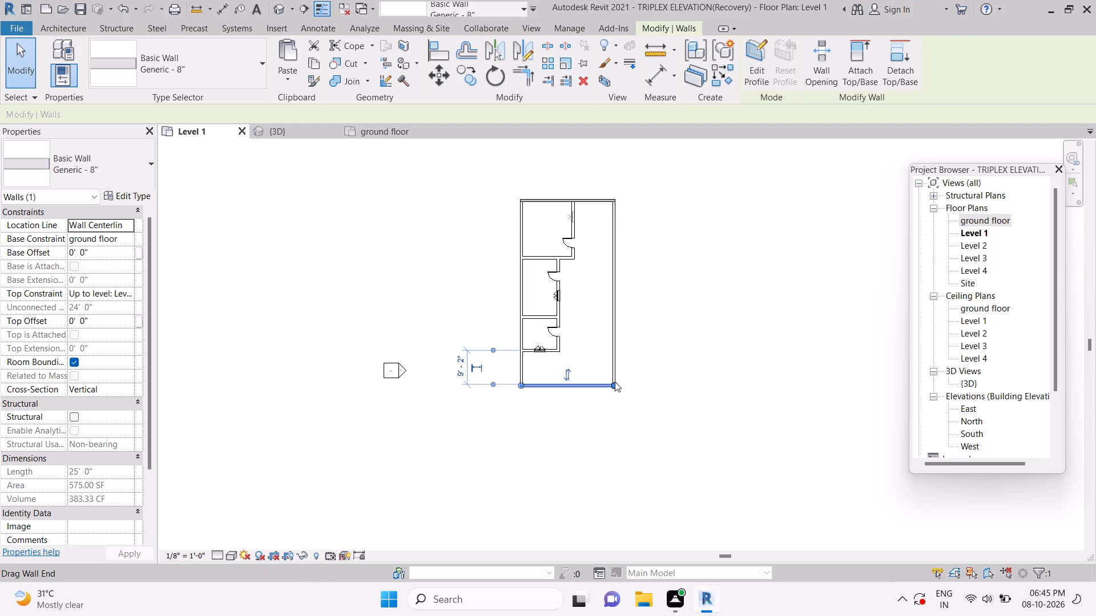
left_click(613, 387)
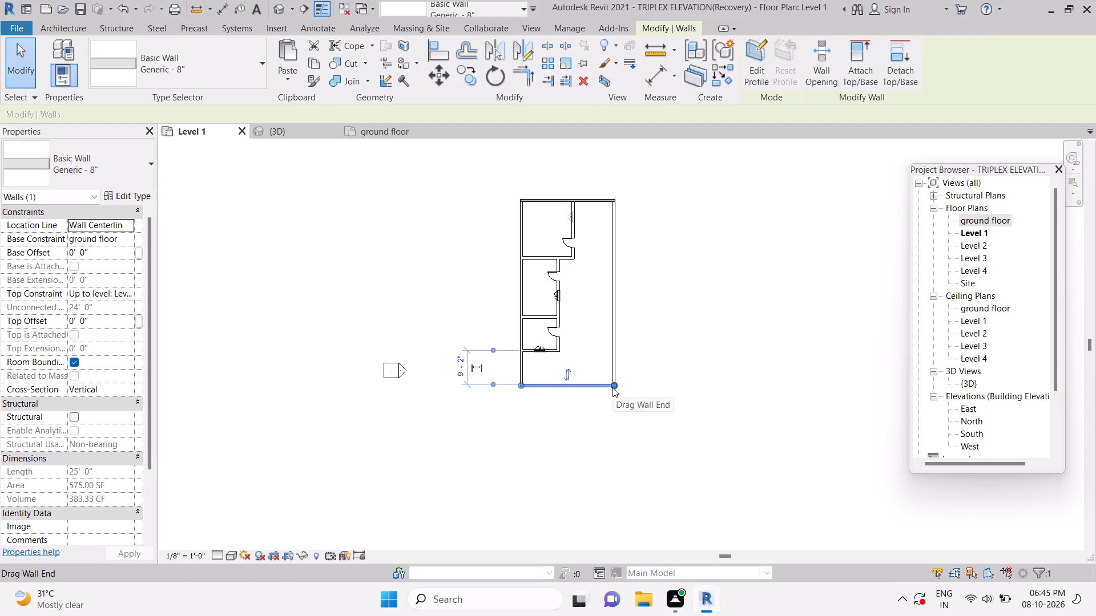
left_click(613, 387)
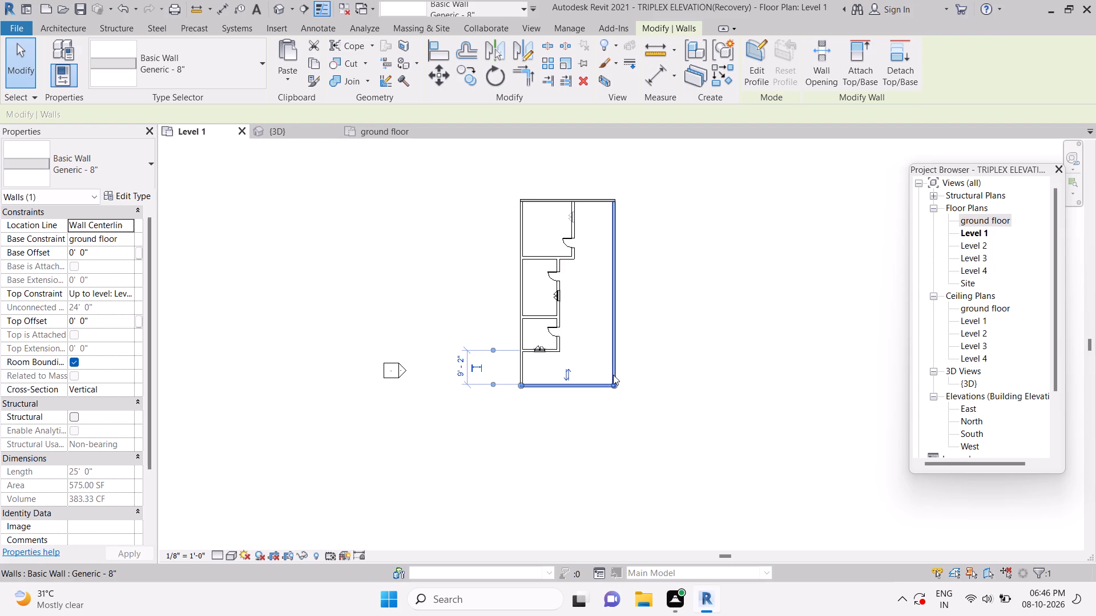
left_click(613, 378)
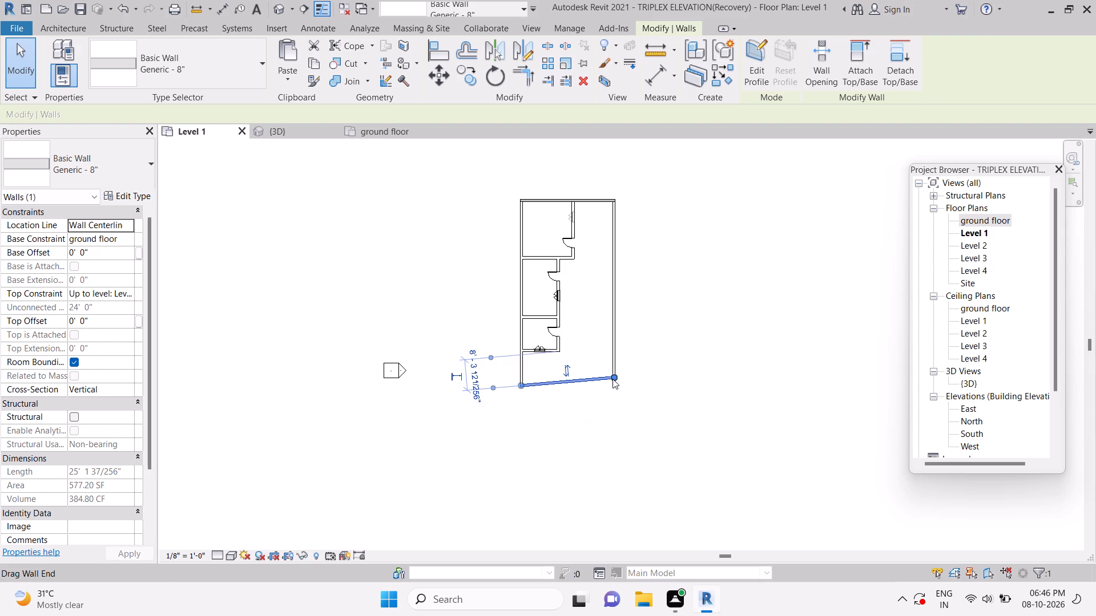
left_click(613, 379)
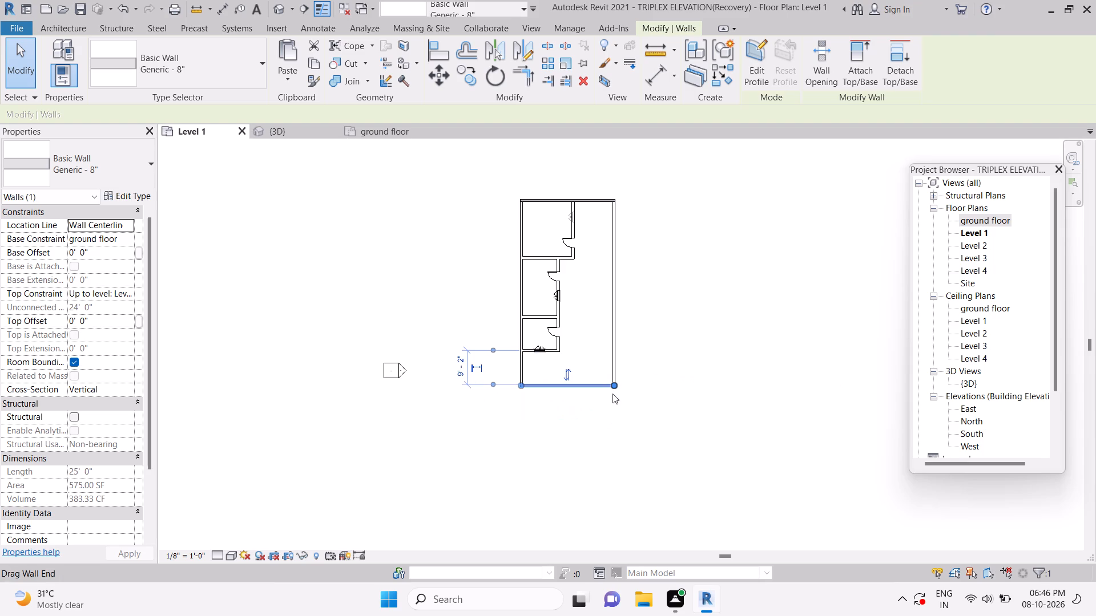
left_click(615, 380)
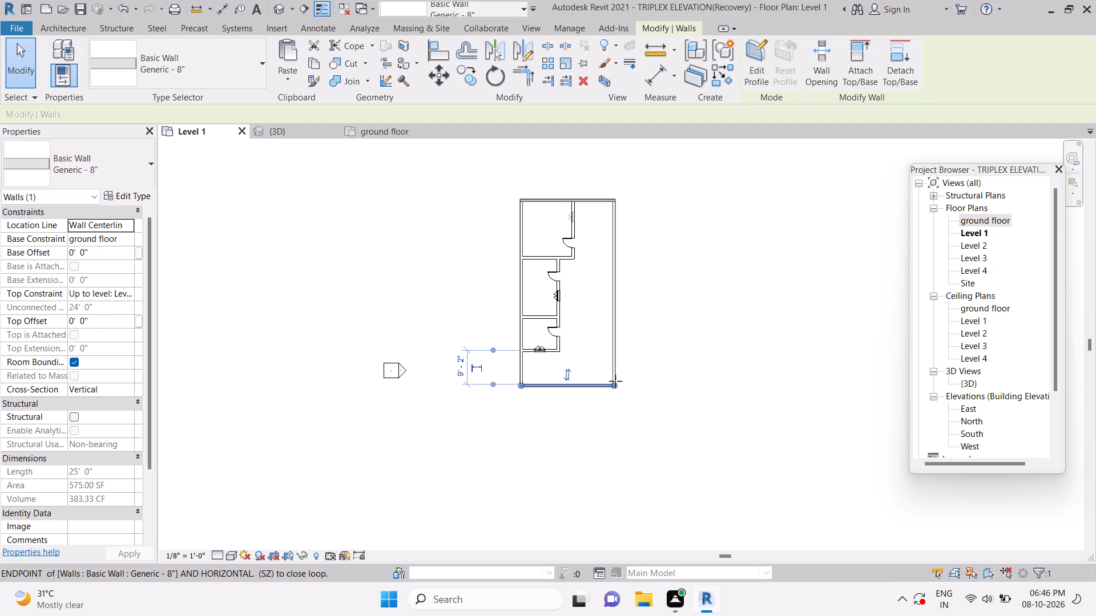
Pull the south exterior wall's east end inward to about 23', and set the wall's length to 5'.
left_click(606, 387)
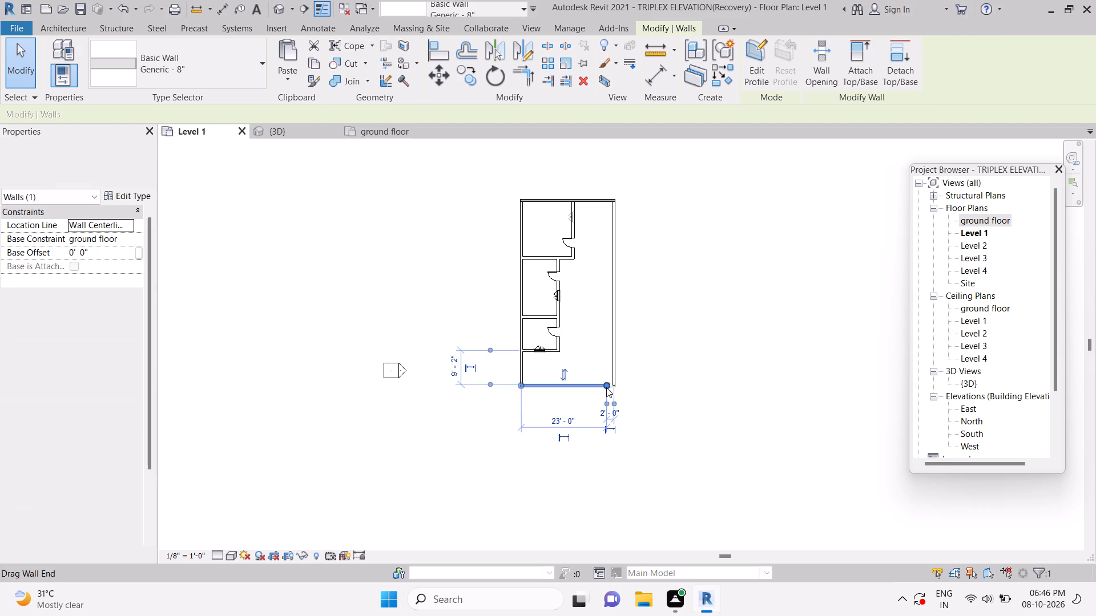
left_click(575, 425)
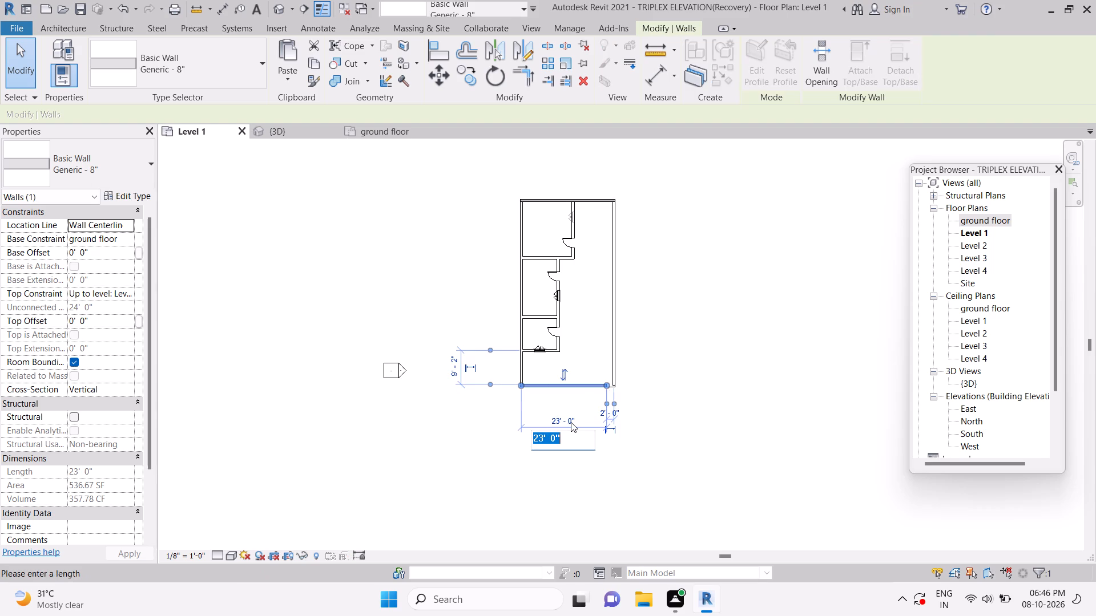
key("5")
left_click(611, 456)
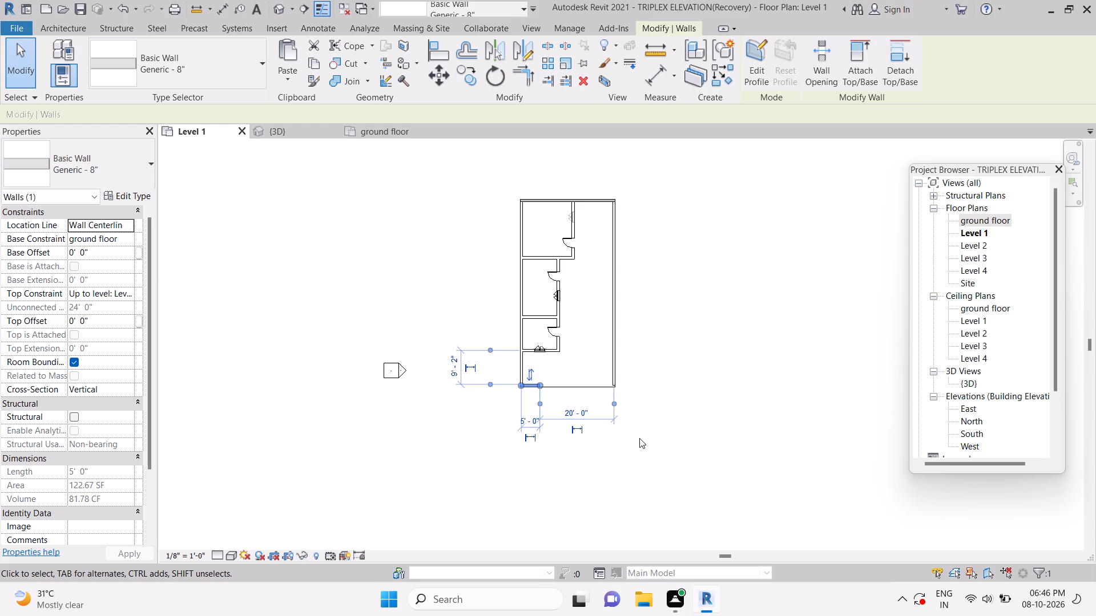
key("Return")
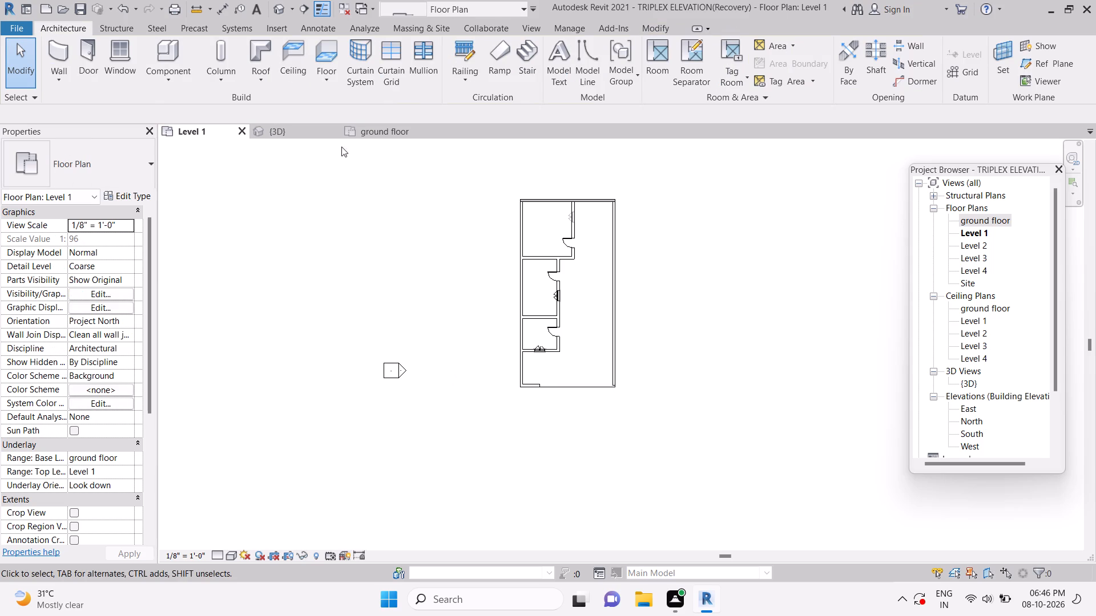
Examine the south side of the building in the 3D view and dismiss the overlay notification.
left_click(288, 128)
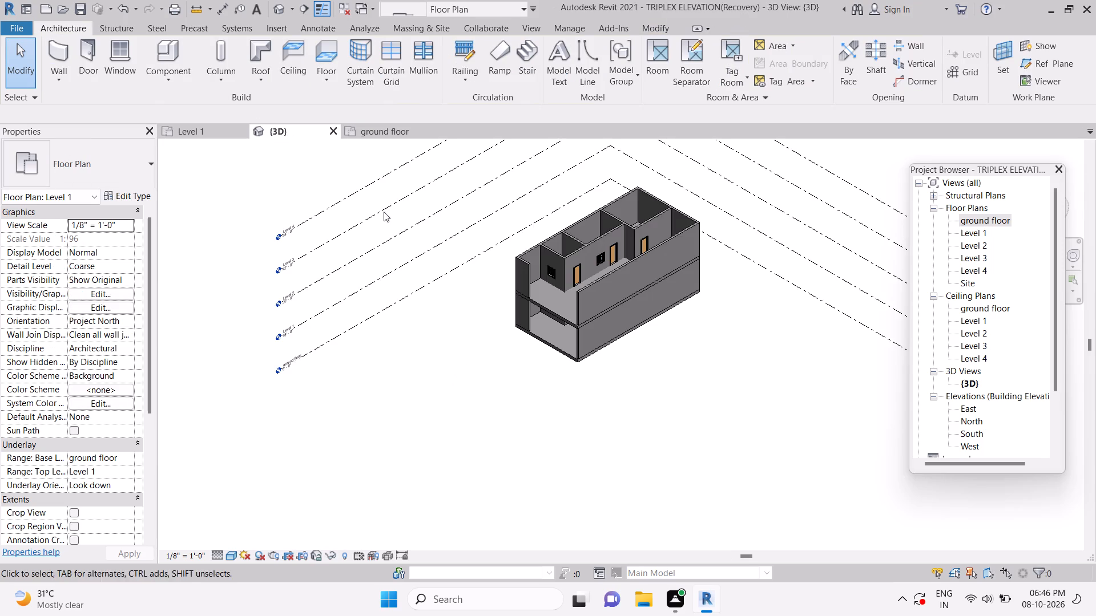
scroll(494, 366, "up", 5)
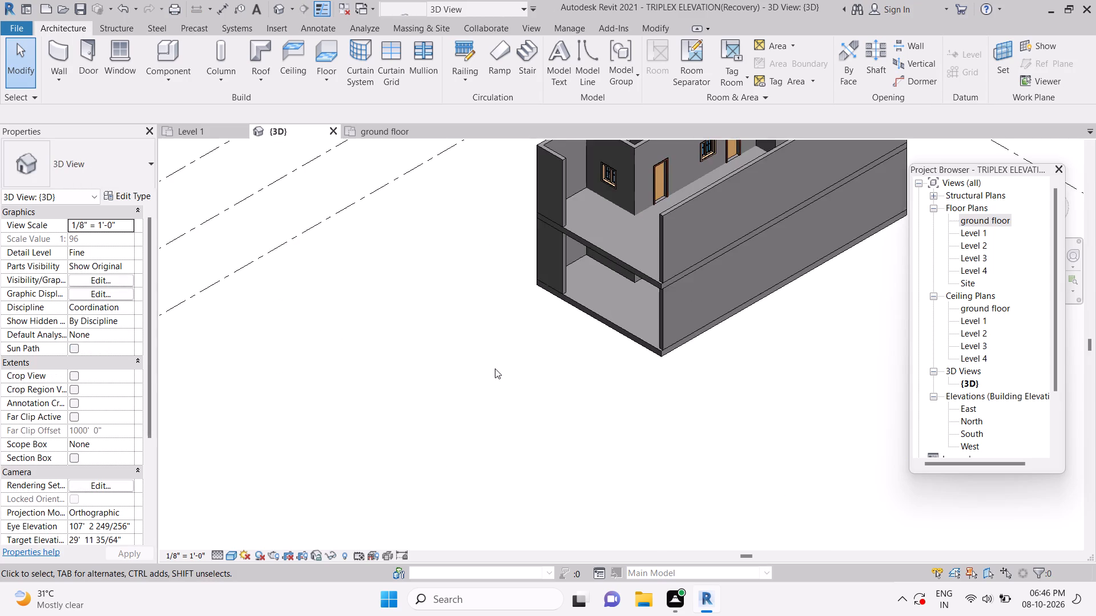
scroll(496, 367, "up", 2)
scroll(496, 367, "down", 3)
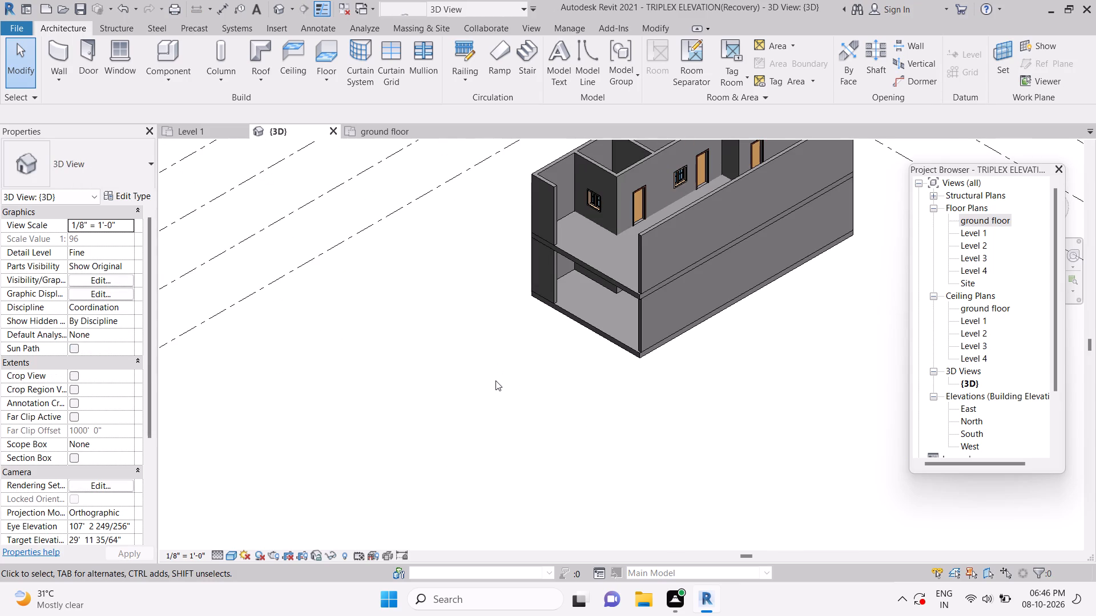
scroll(495, 380, "down", 1)
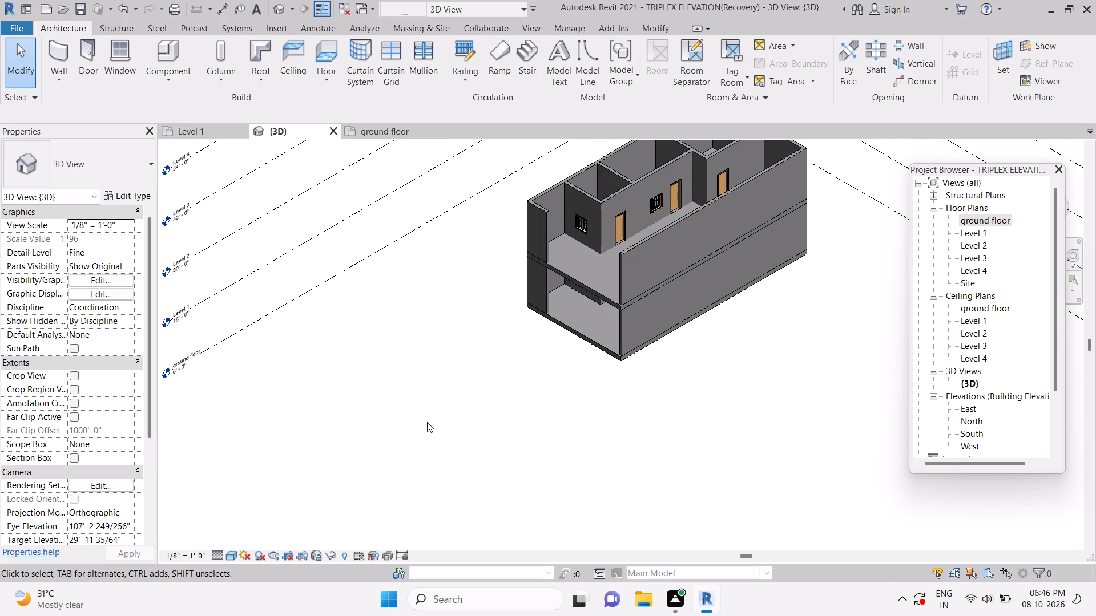
right_click(427, 422)
right_click(427, 422)
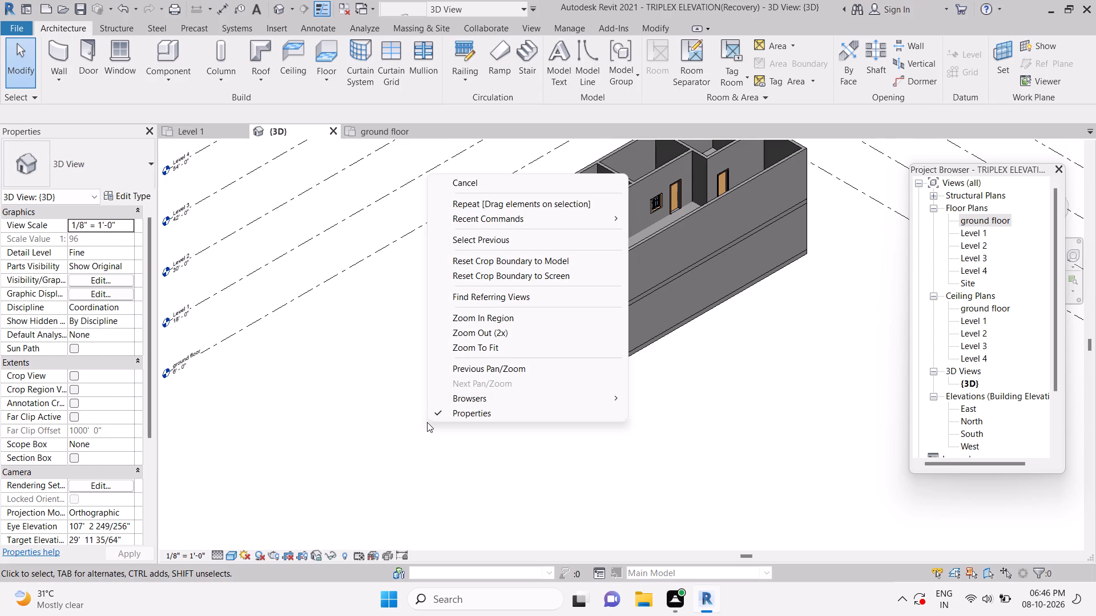
right_click(427, 422)
left_click(738, 384)
left_click(821, 376)
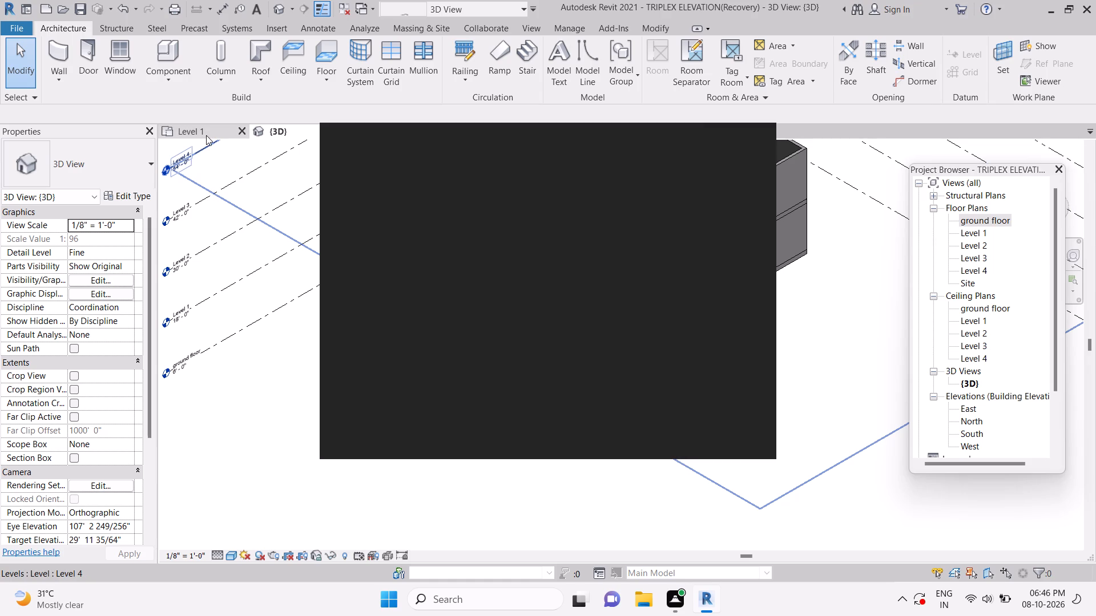
left_click(759, 139)
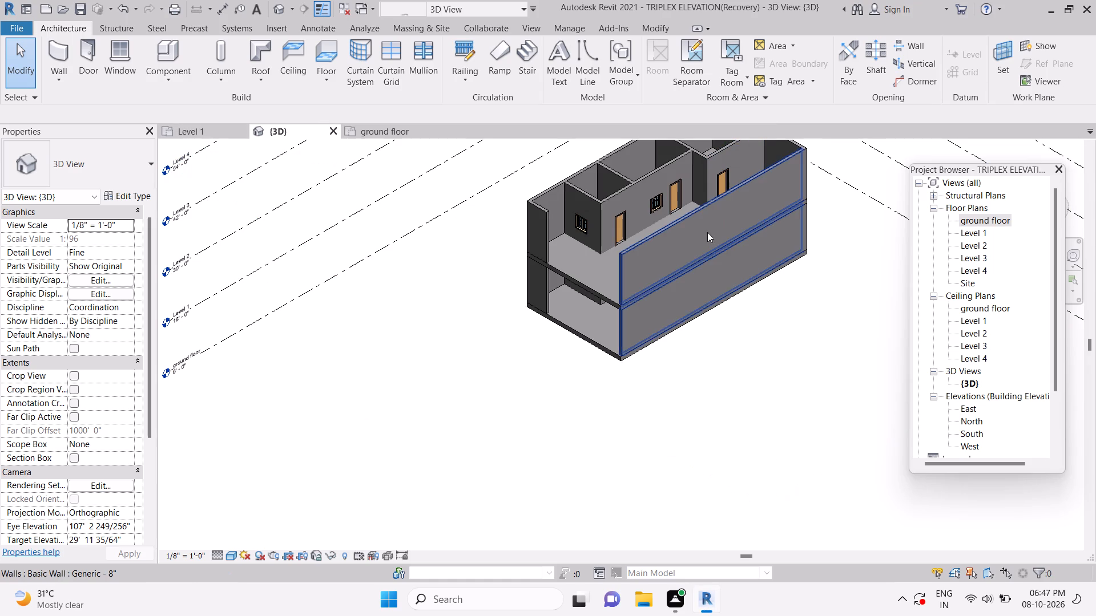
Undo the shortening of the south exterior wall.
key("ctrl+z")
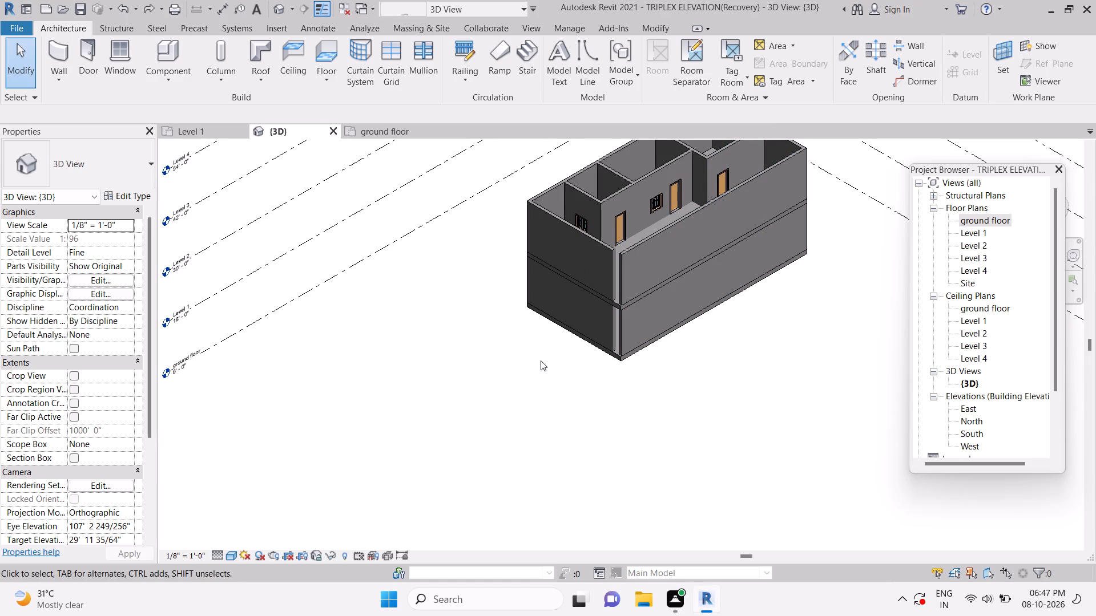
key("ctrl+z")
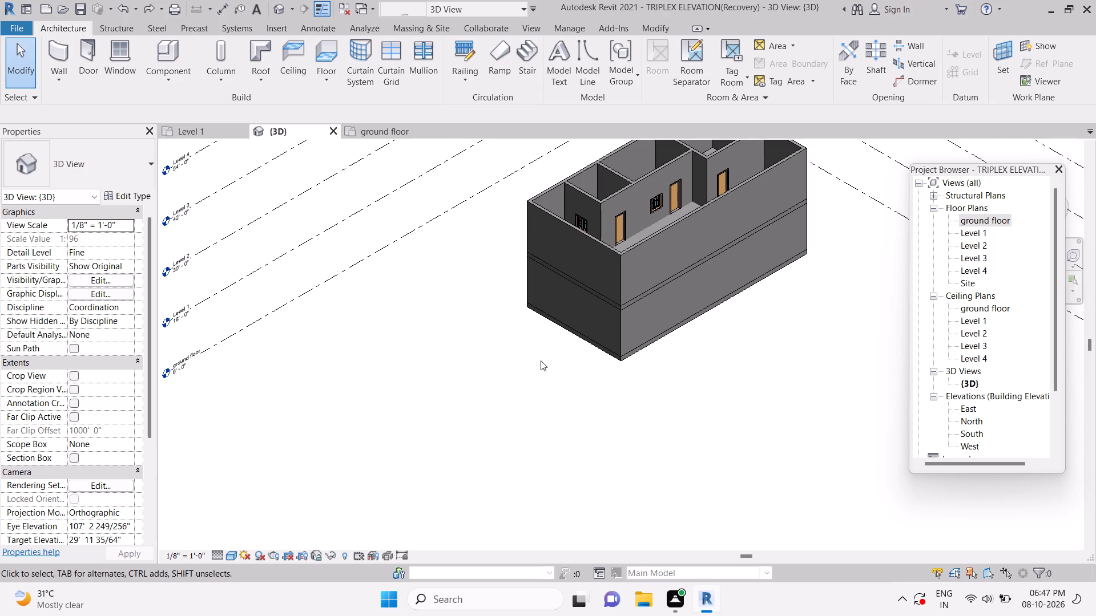
In the Level 1 plan, select the south exterior wall, switch the selection to the floor, and hide the Properties palette.
left_click(199, 129)
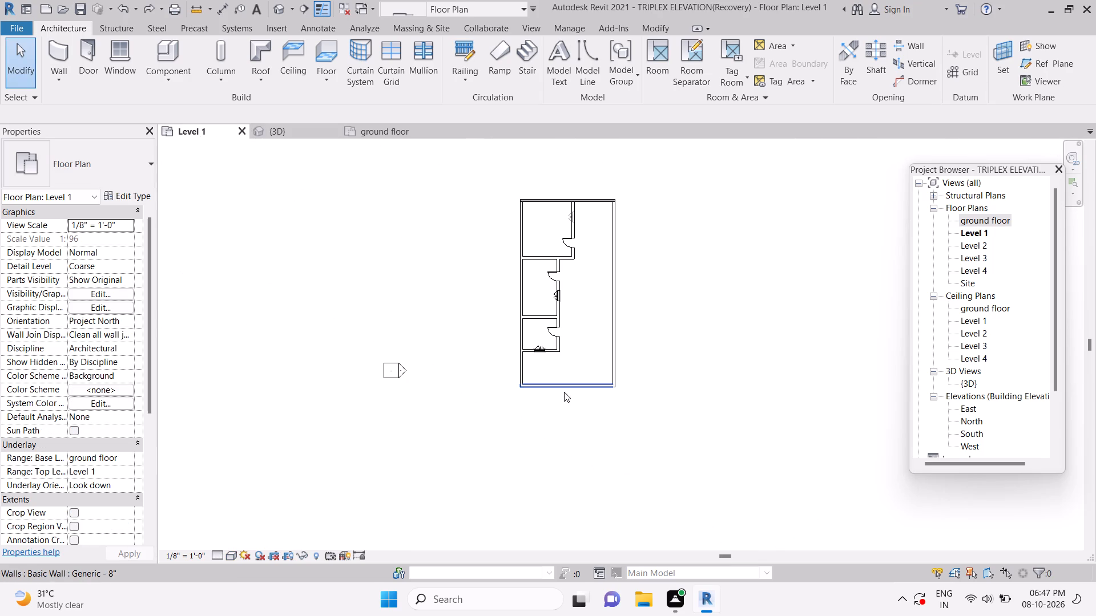
left_click(564, 392)
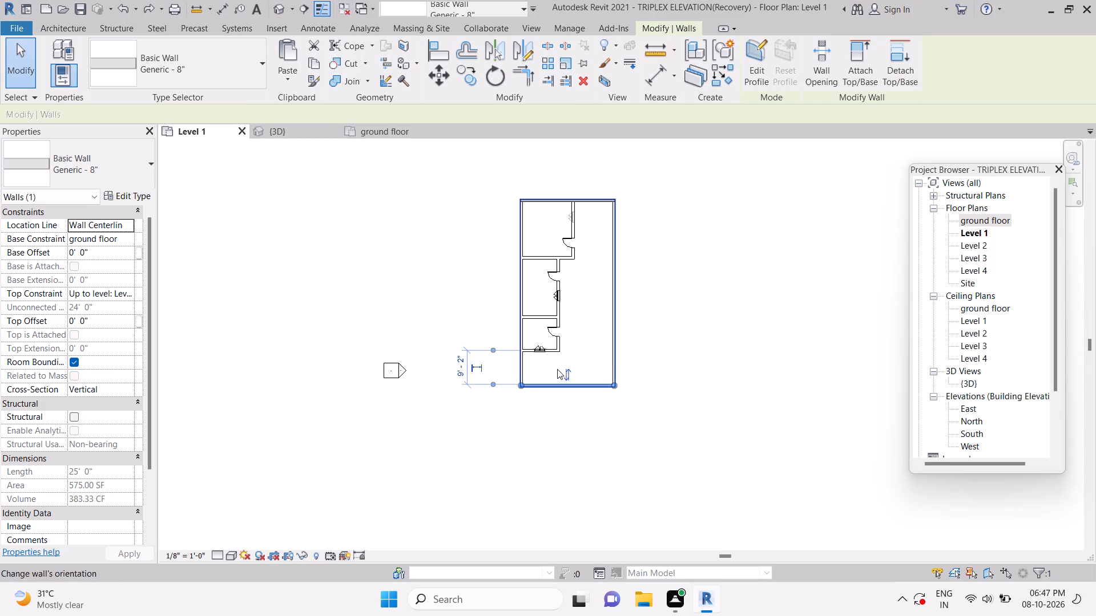
right_click(557, 369)
right_click(557, 369)
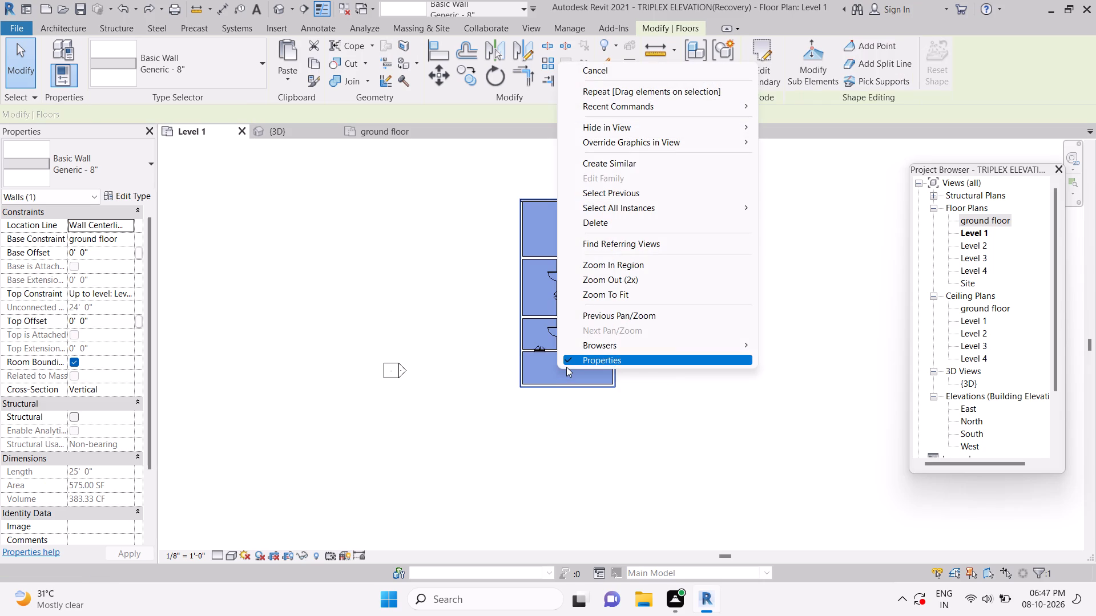
right_click(566, 367)
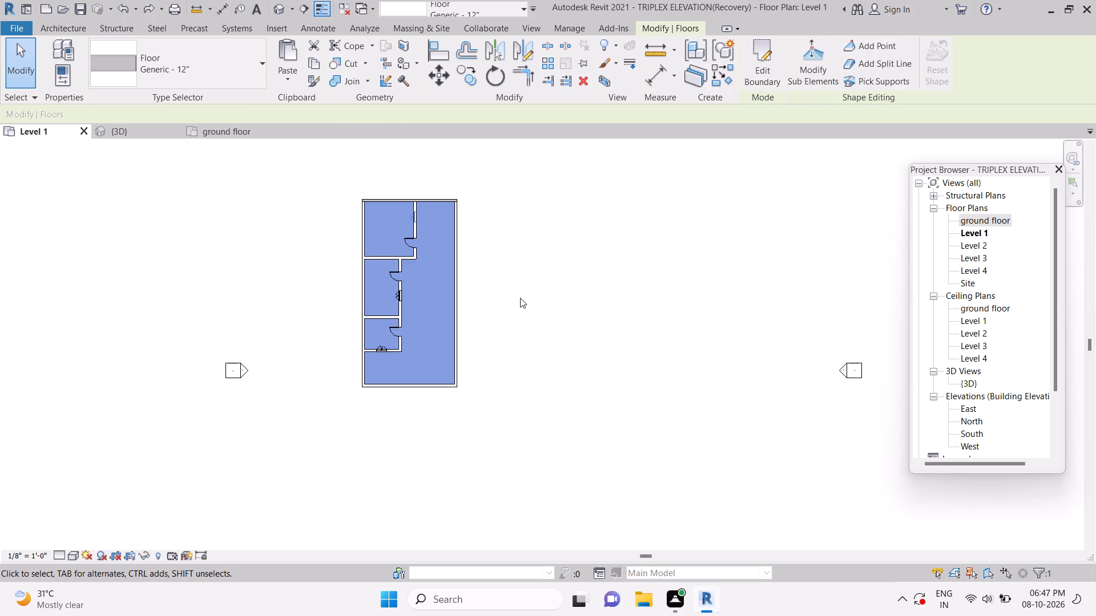
Check the building in the 3D view, and undo the recent south exterior wall changes in the ground floor plan.
left_click(134, 132)
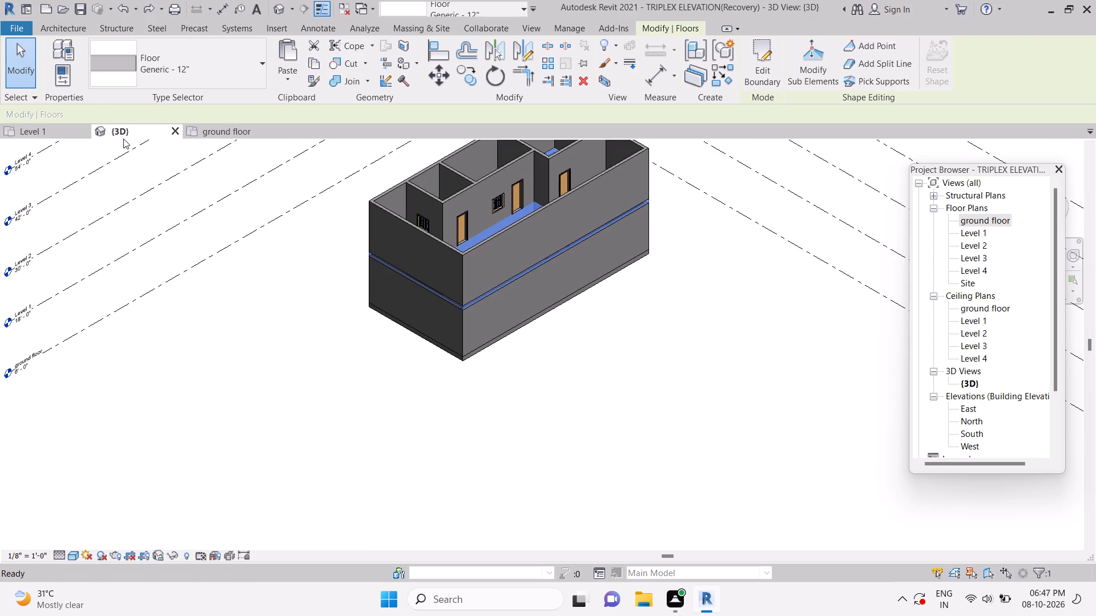
scroll(215, 303, "down", 4)
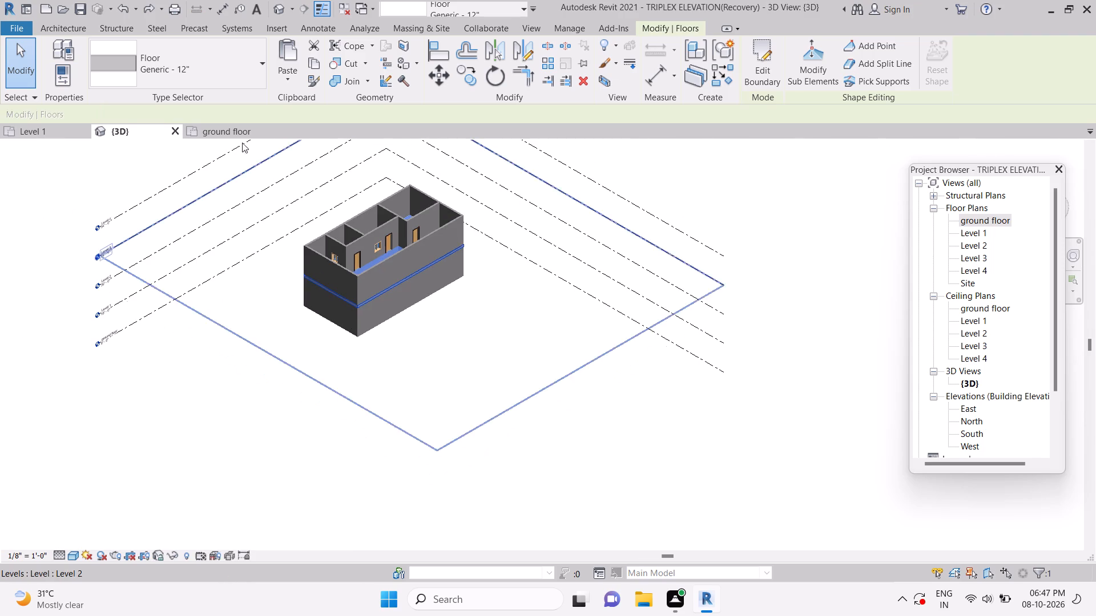
left_click(239, 130)
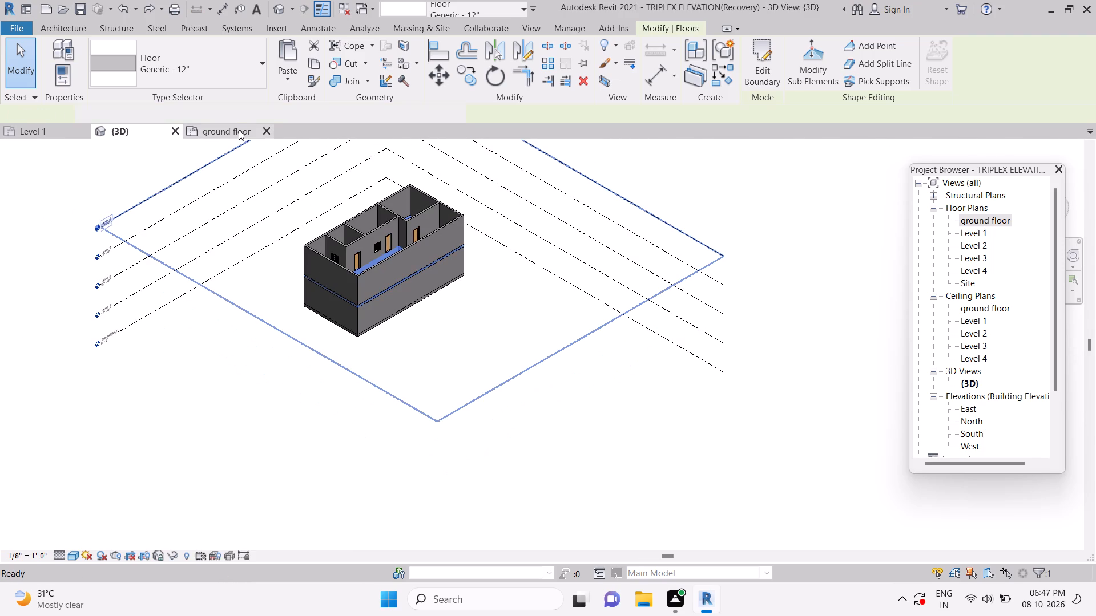
key("ctrl+z")
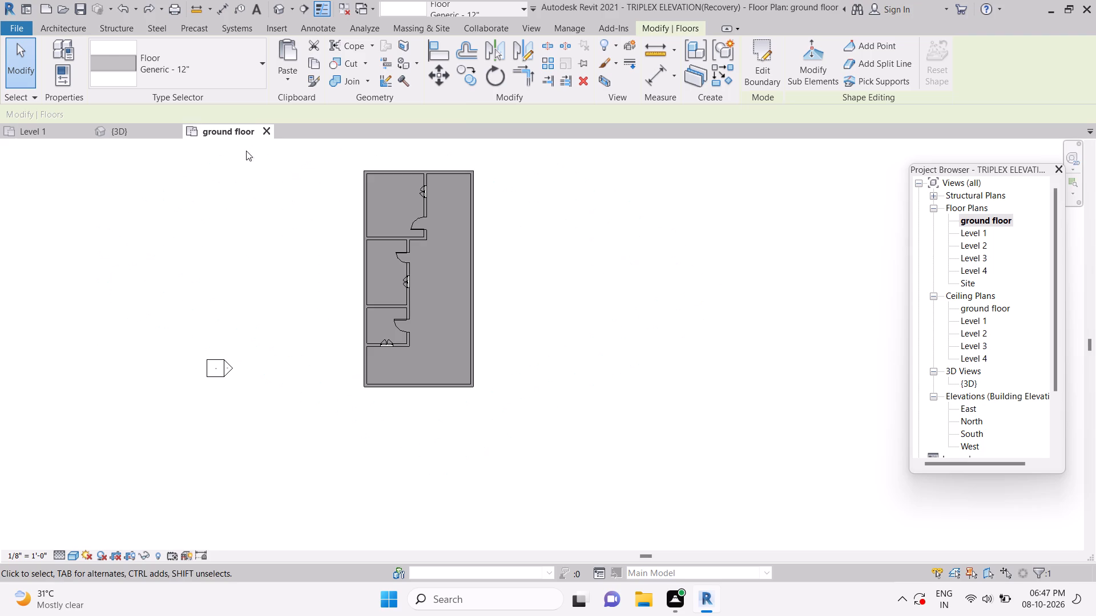
key("ctrl+z")
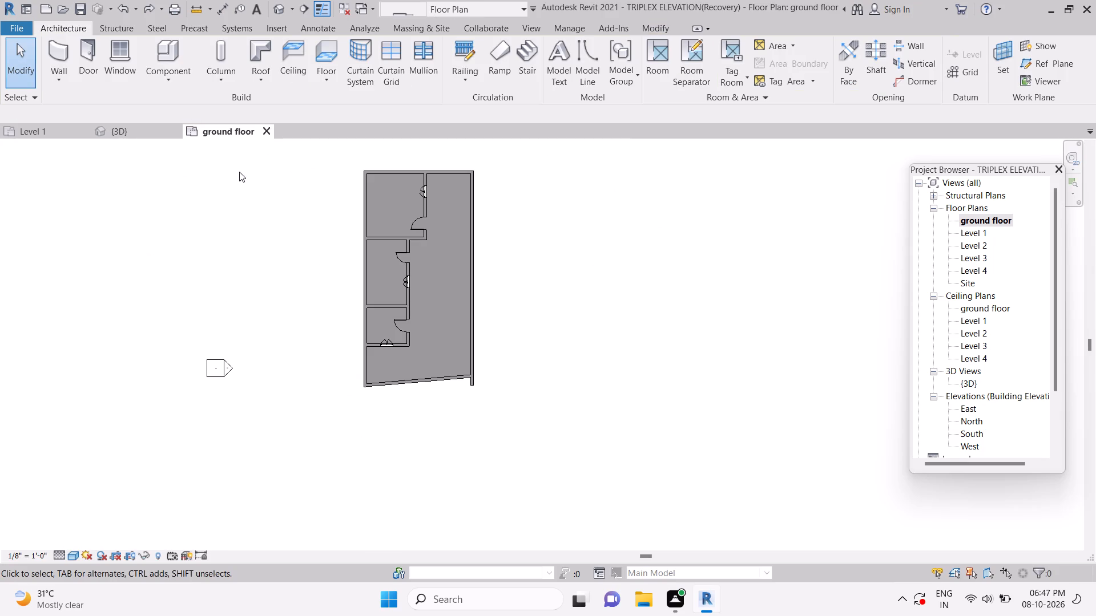
key("ctrl+z")
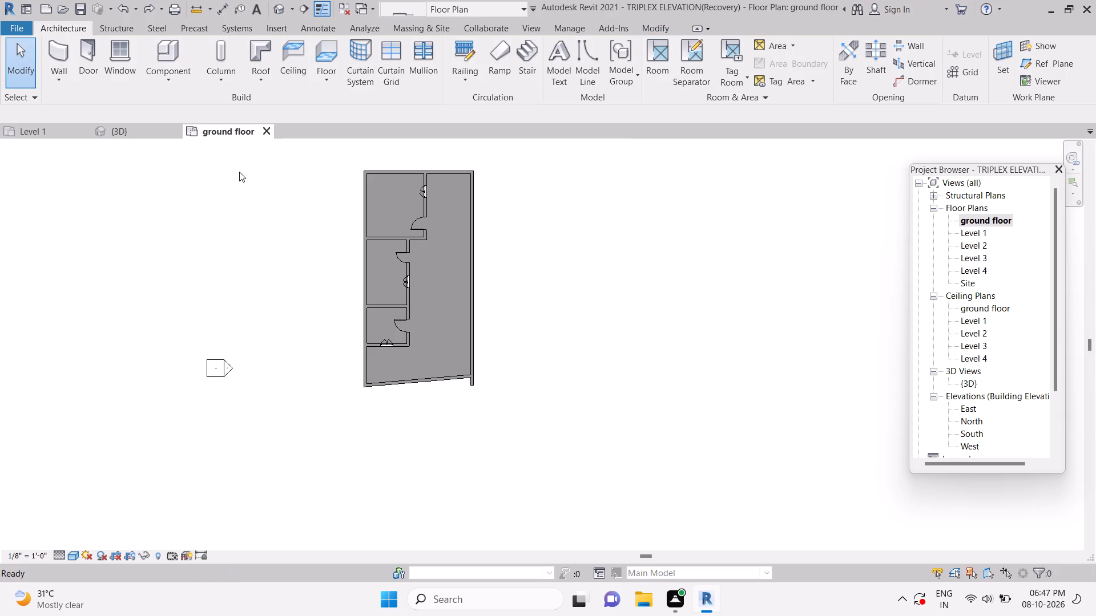
key("ctrl+z")
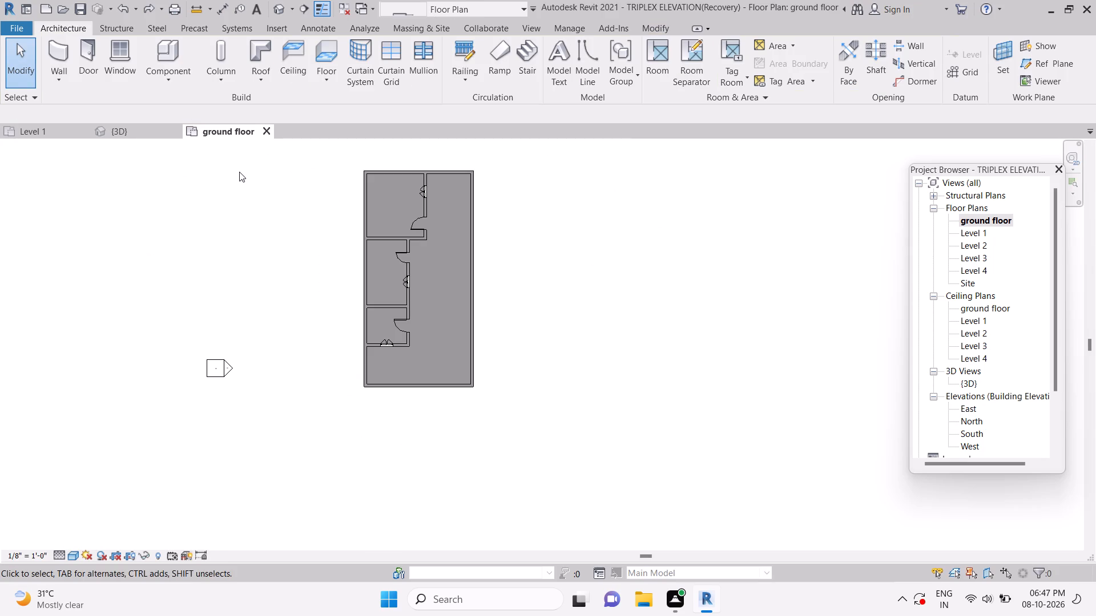
key("ctrl+z")
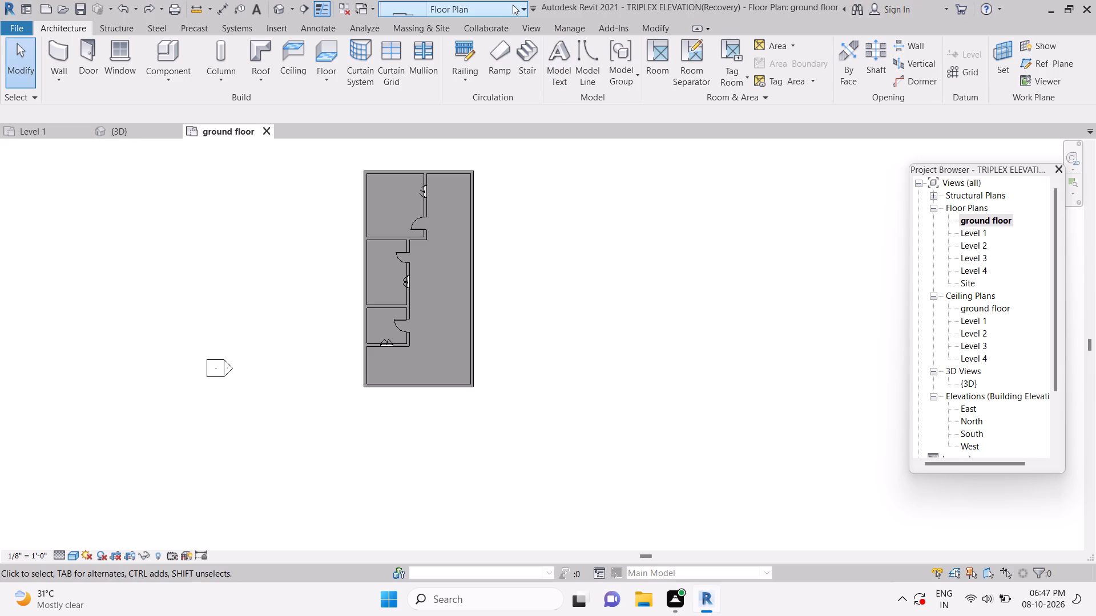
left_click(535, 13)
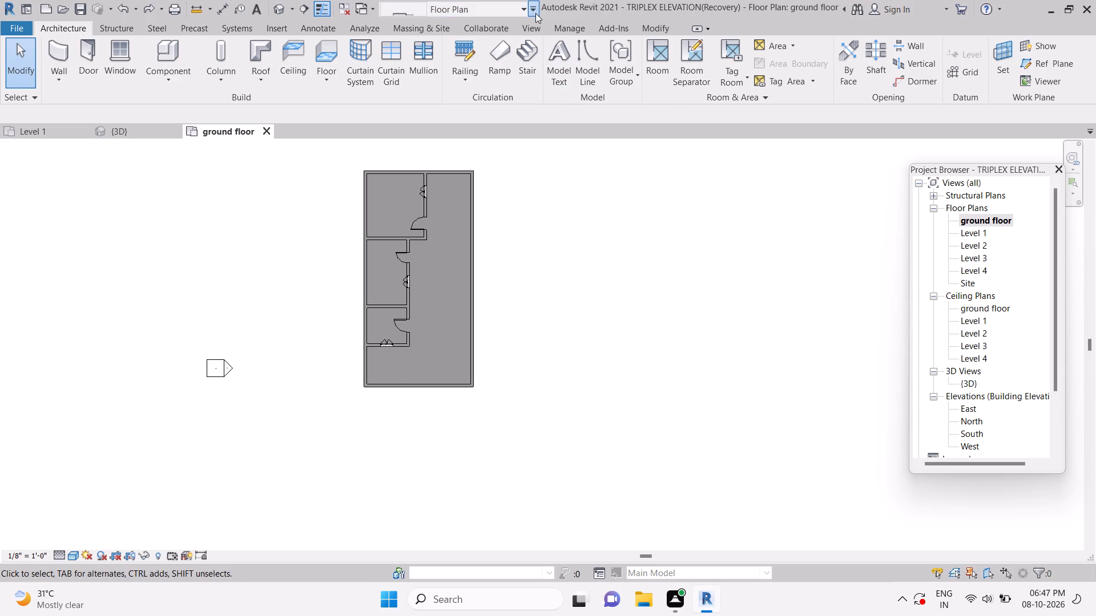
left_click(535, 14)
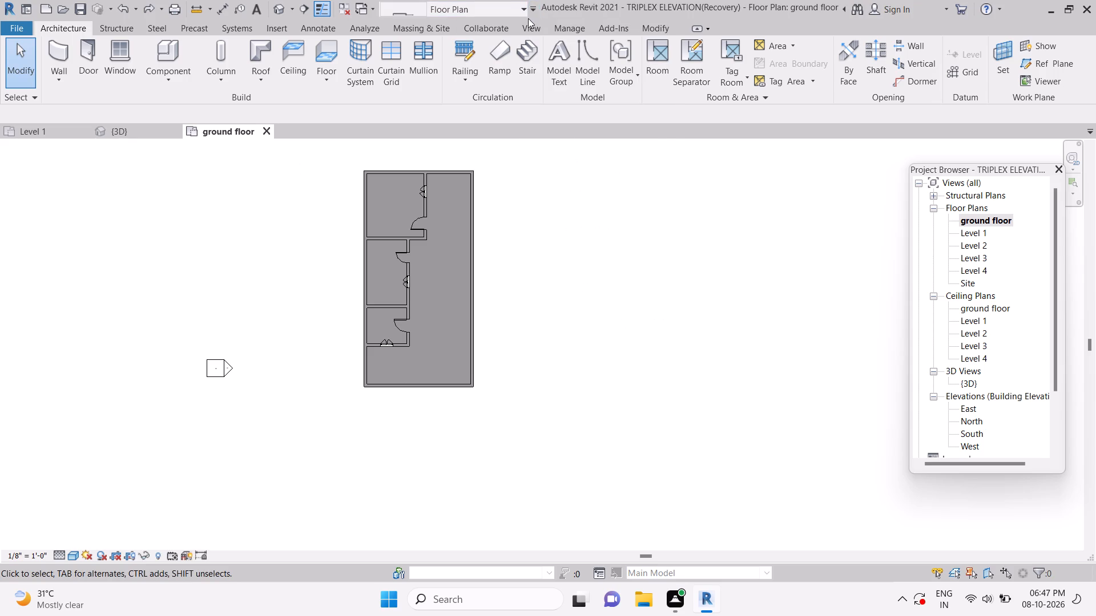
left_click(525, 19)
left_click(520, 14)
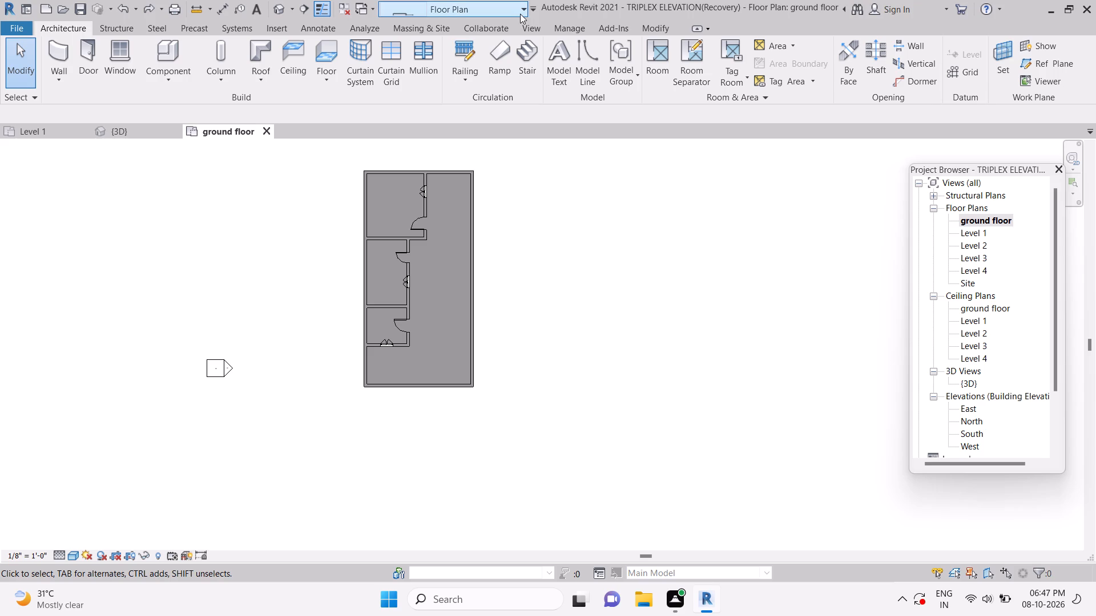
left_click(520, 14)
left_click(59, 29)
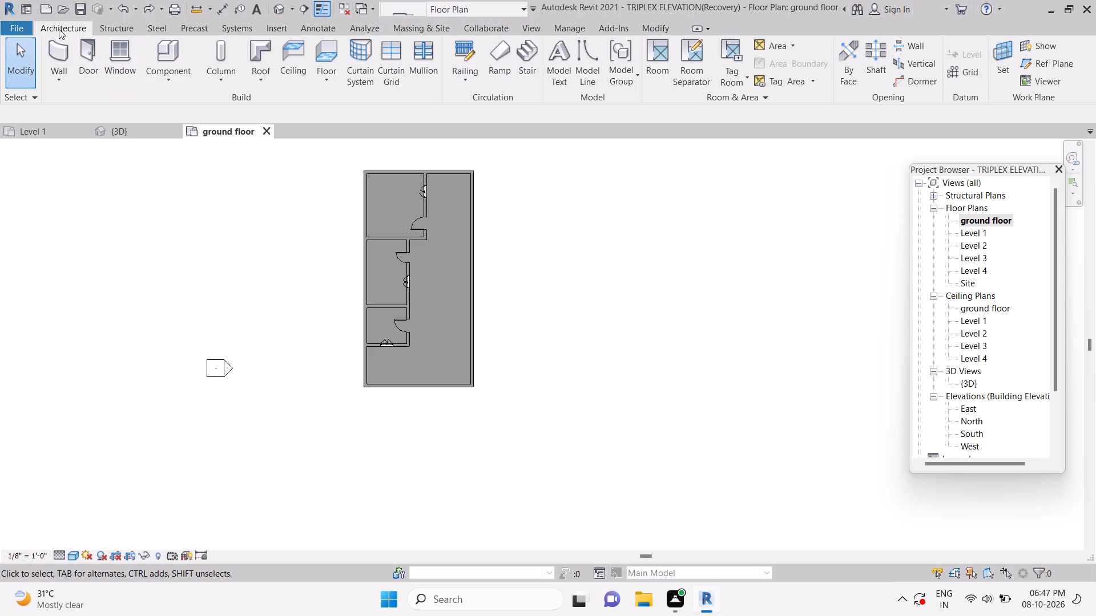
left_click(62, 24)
Close the inactive Level 1 and 3D views, keeping only the ground floor plan open.
left_click(361, 11)
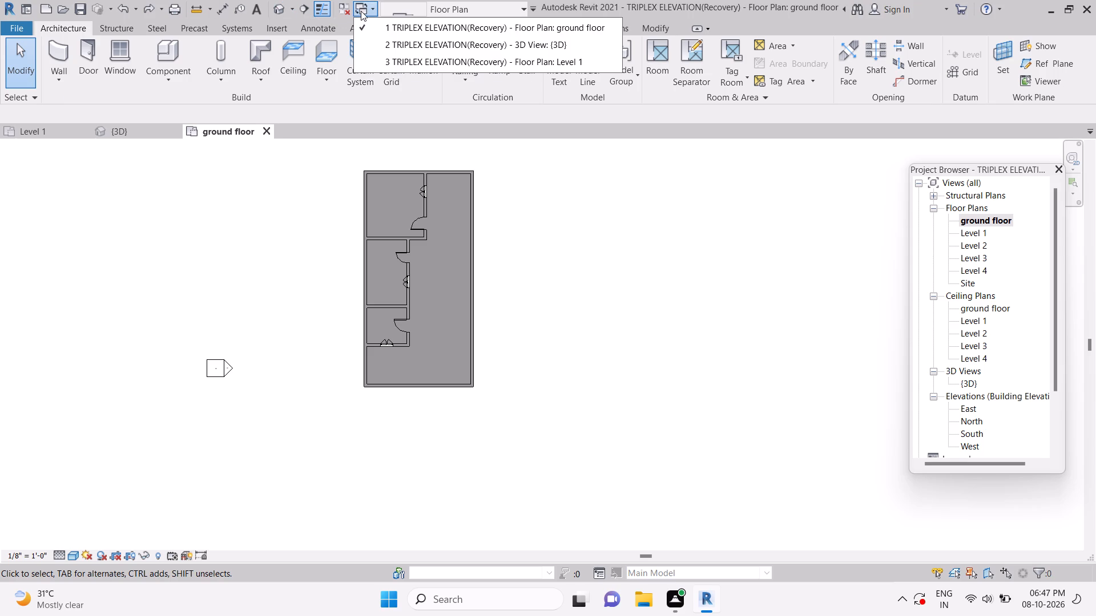
left_click(352, 3)
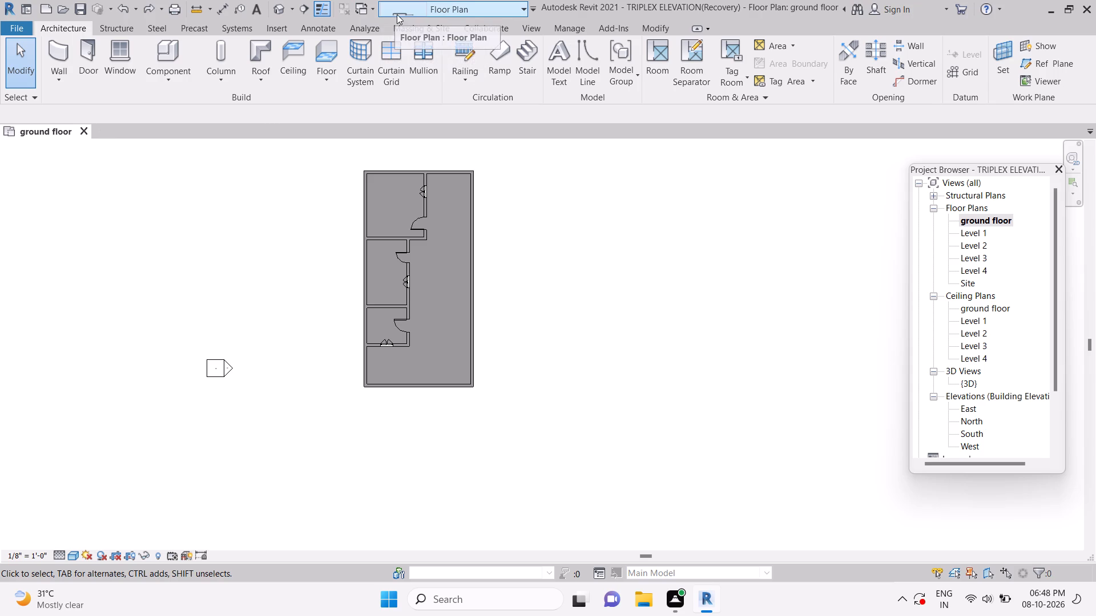
Turn off the Thin Lines display in the ground floor plan.
left_click(397, 13)
left_click(397, 13)
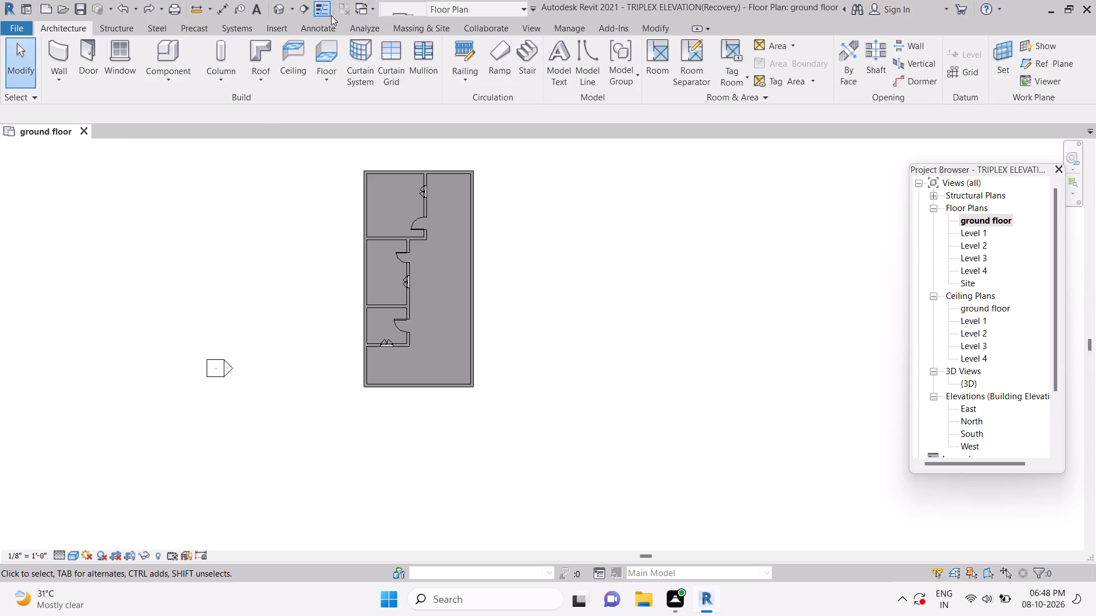
left_click(327, 5)
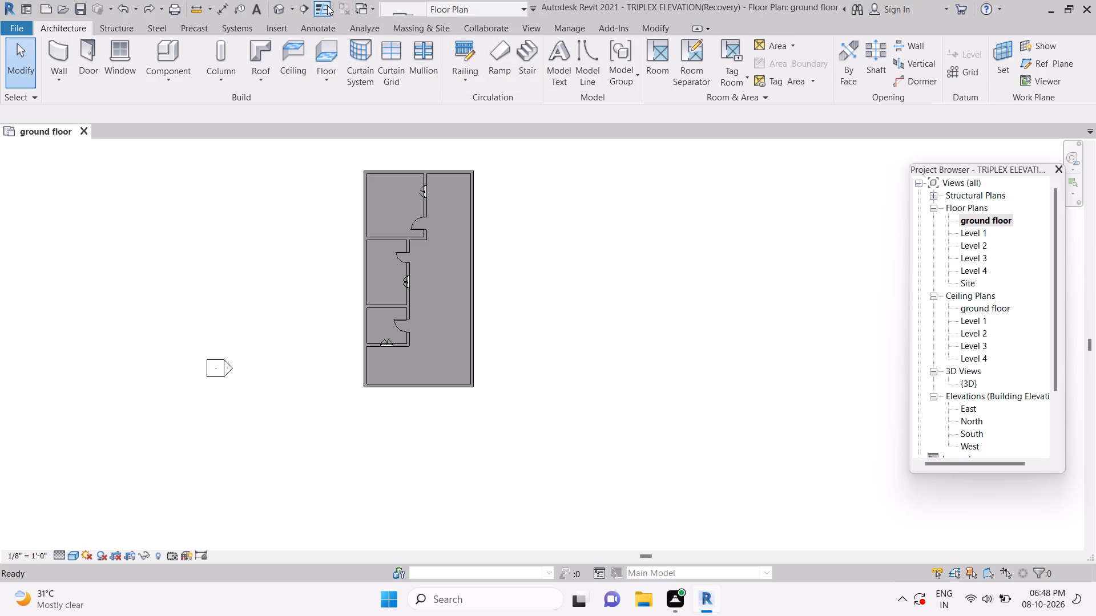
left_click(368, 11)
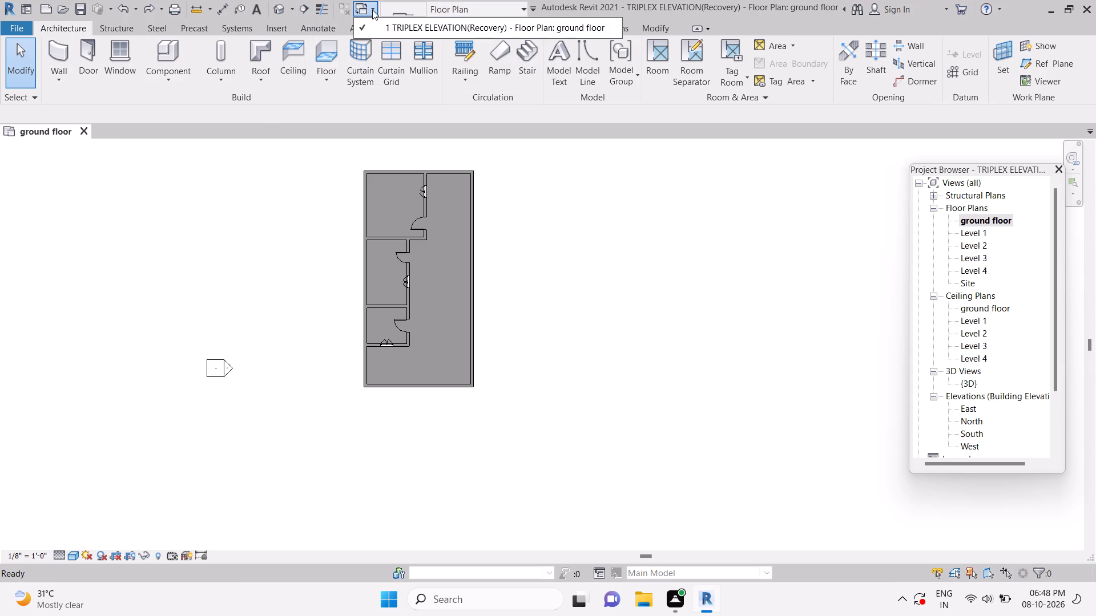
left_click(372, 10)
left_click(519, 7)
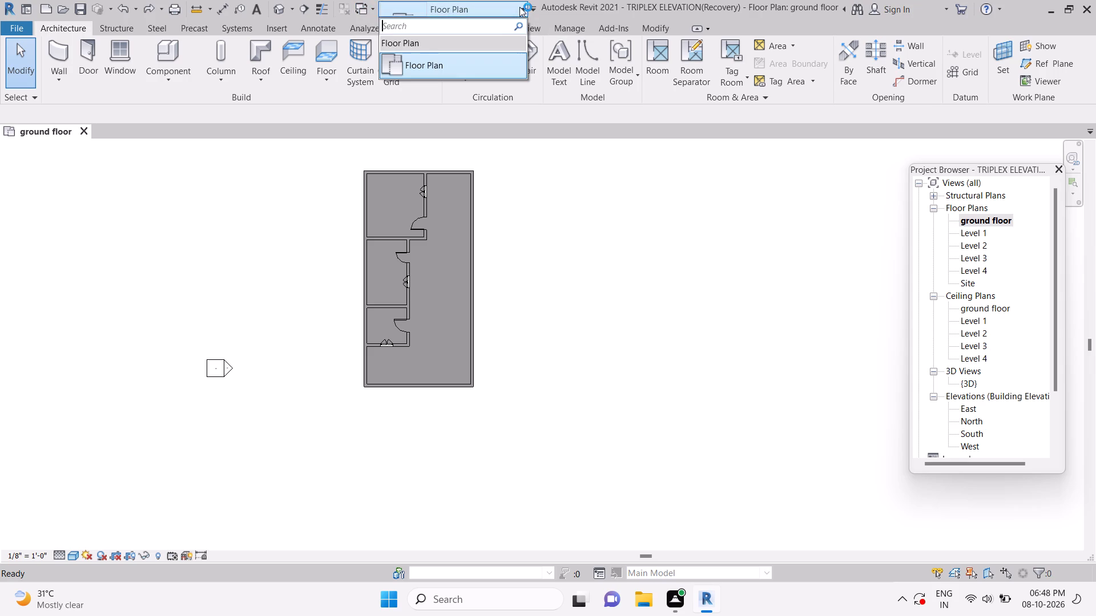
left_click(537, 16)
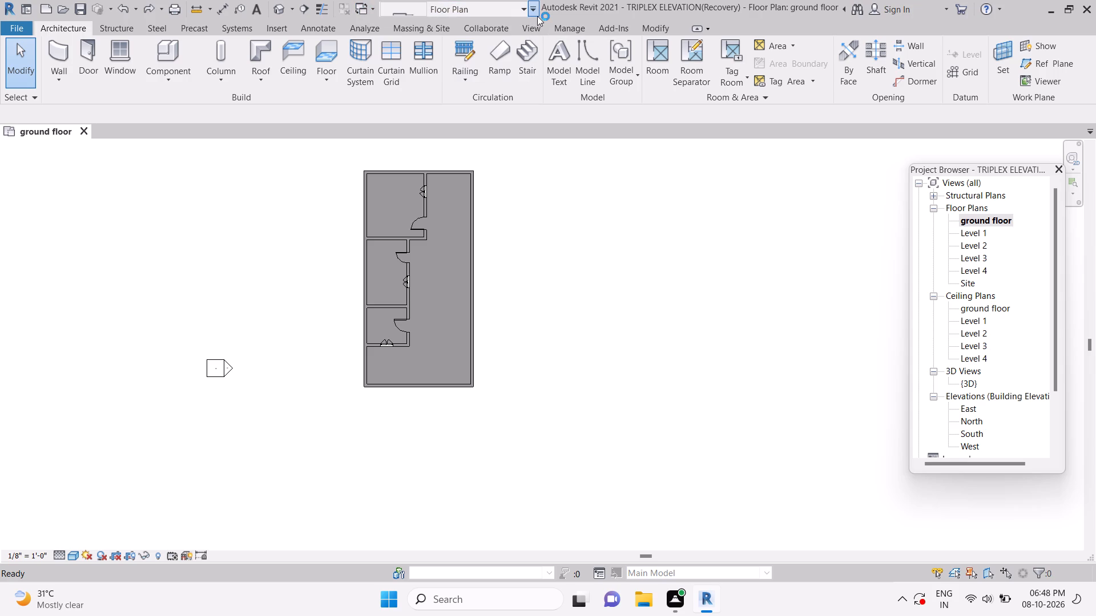
Try to undo further earlier changes in the ground floor plan.
left_click(284, 224)
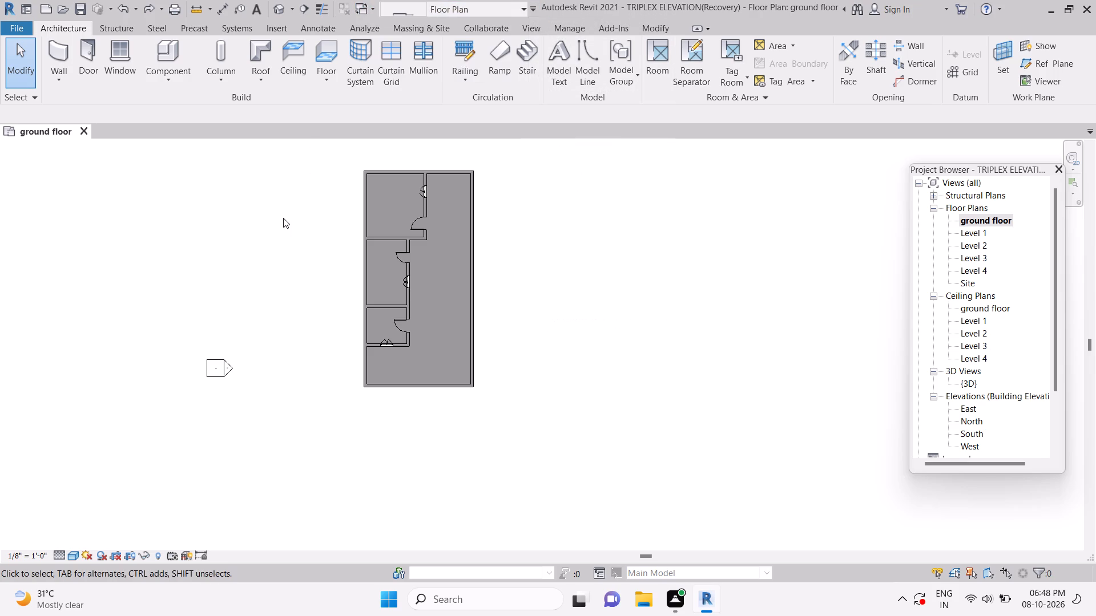
key("ctrl+z")
key("ctrl+z")
key("ctrl+z")
key("ctrl+z")
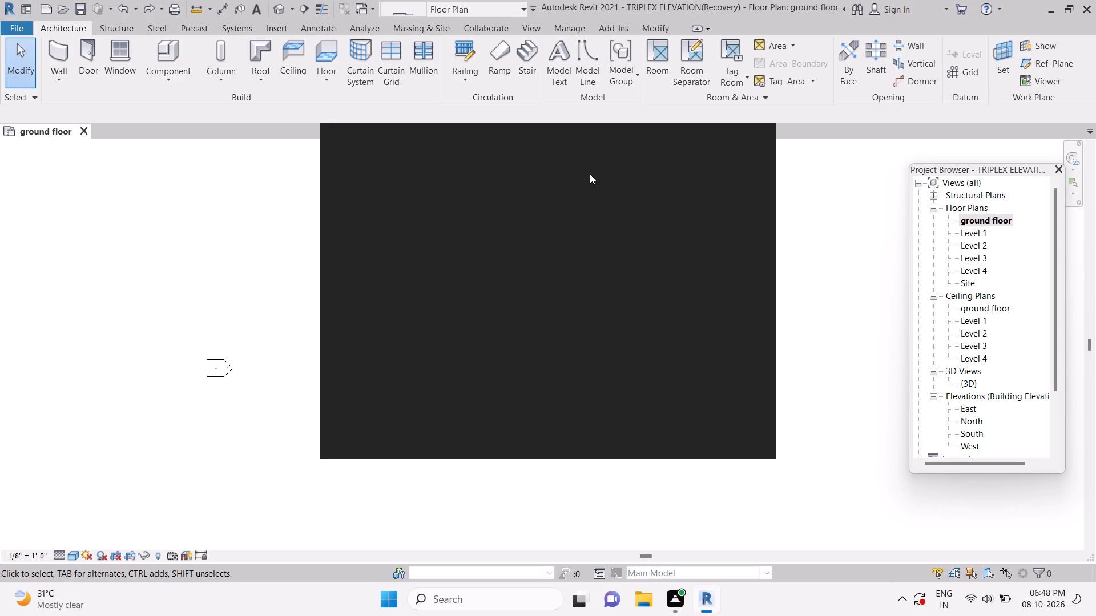
Close the notification card that blocks the ground floor plan.
left_click(752, 139)
left_click(745, 153)
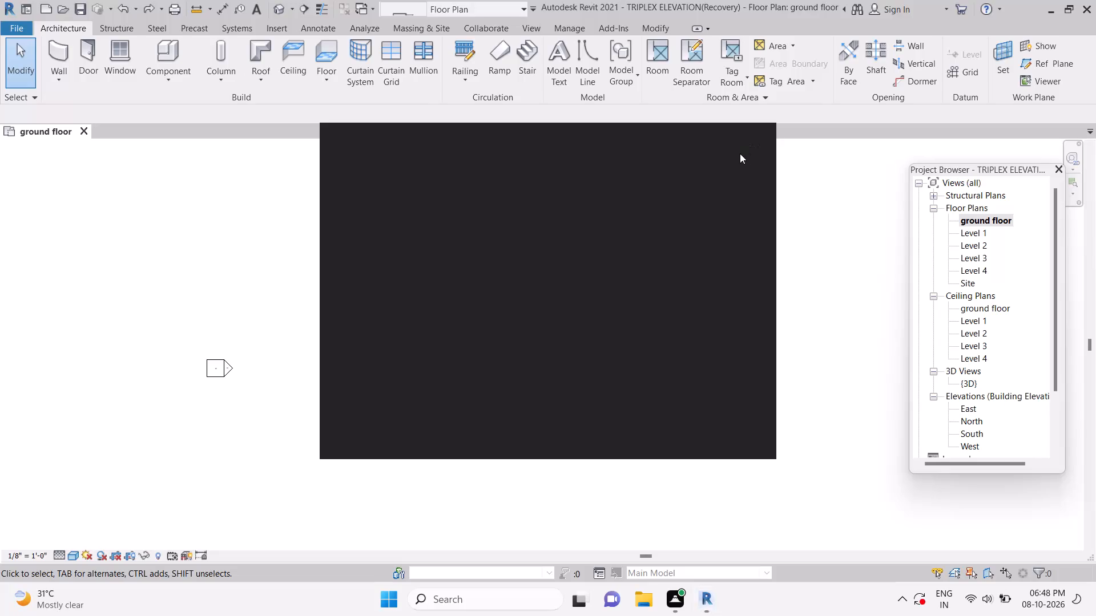
left_click(742, 140)
left_click(757, 144)
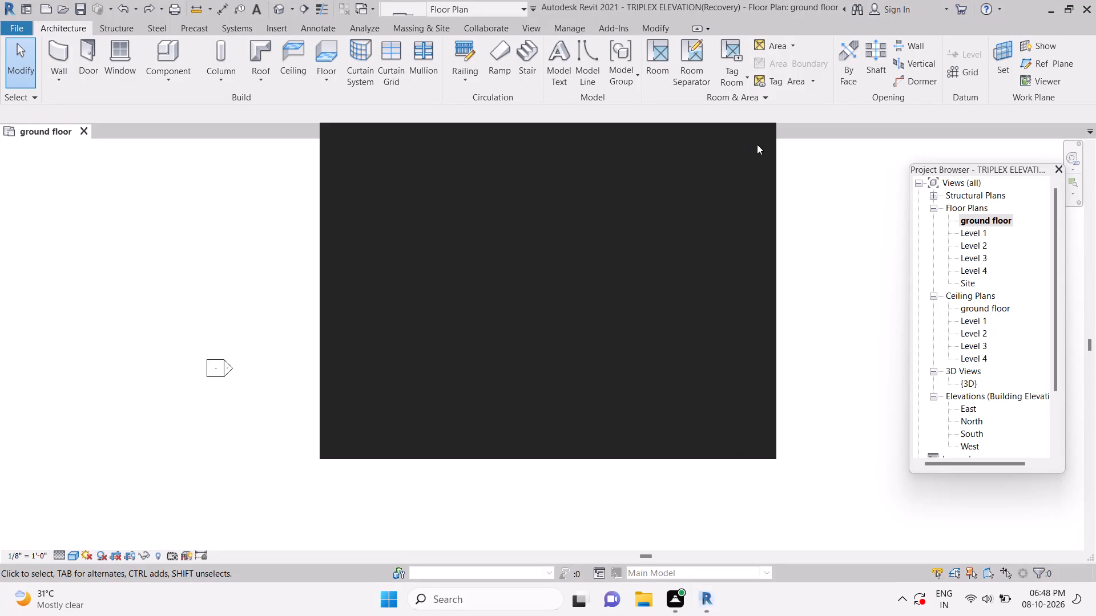
left_click(755, 135)
left_click(743, 138)
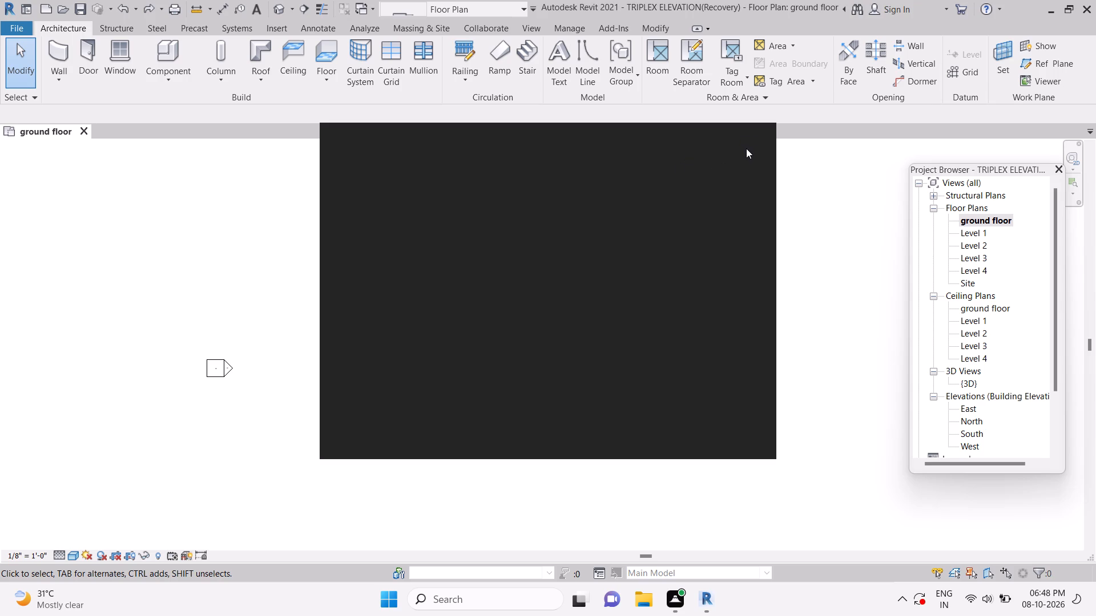
left_click(746, 148)
triple_click(752, 142)
triple_click(755, 140)
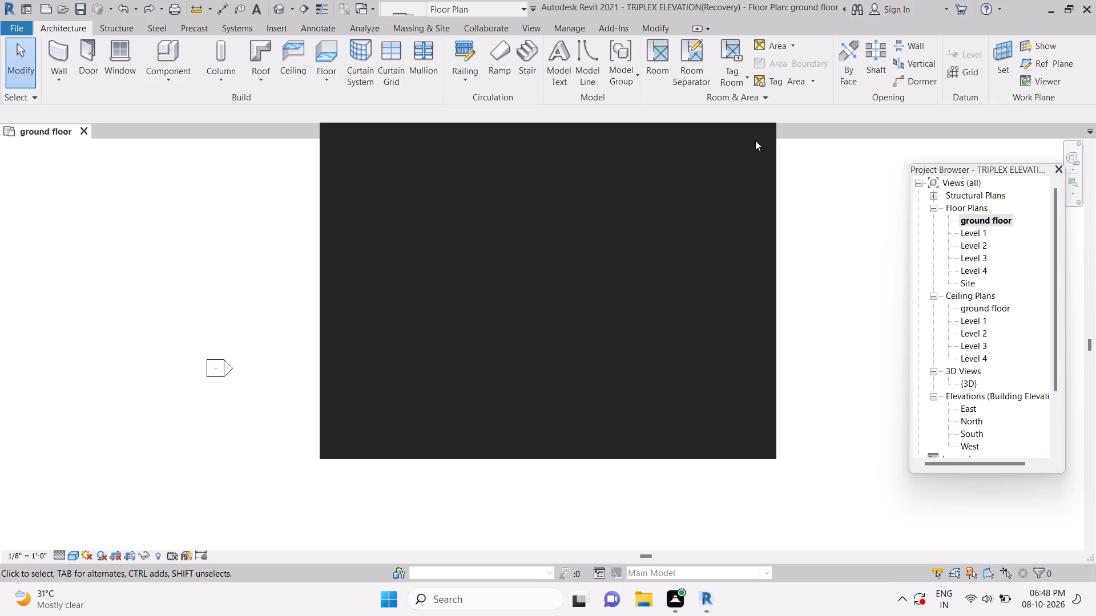
left_click(745, 147)
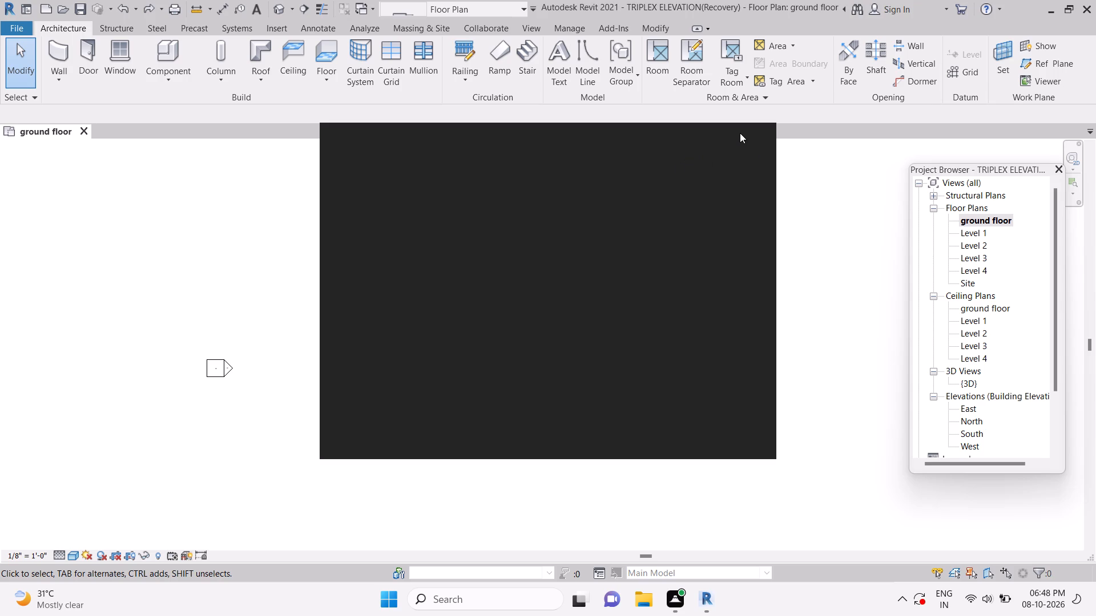
left_click(742, 133)
double_click(766, 139)
left_click(760, 134)
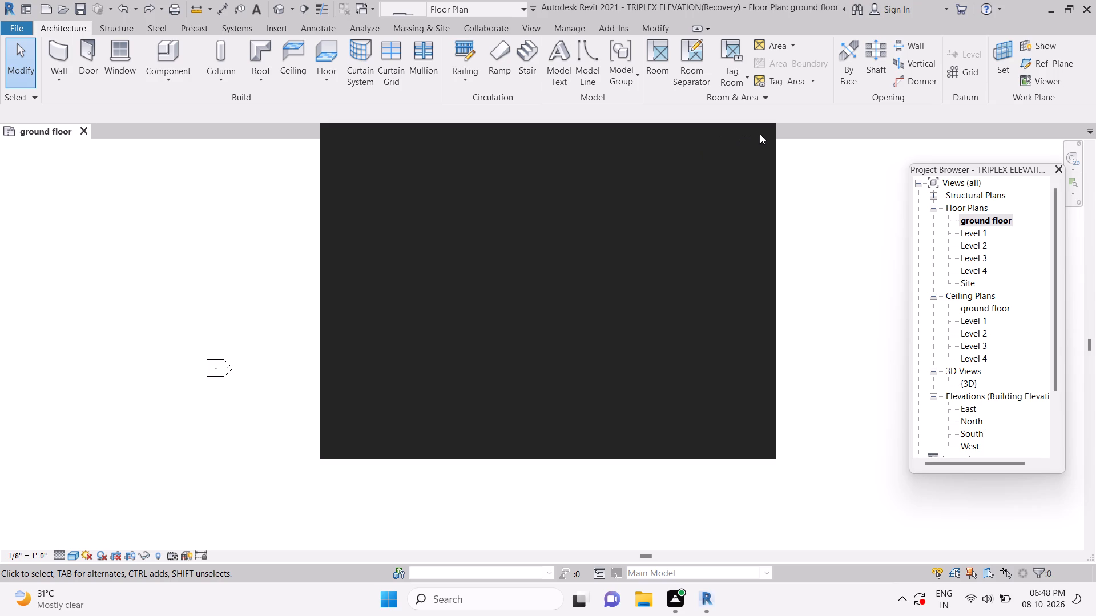
left_click(758, 135)
left_click(750, 141)
left_click(750, 141)
left_click(746, 131)
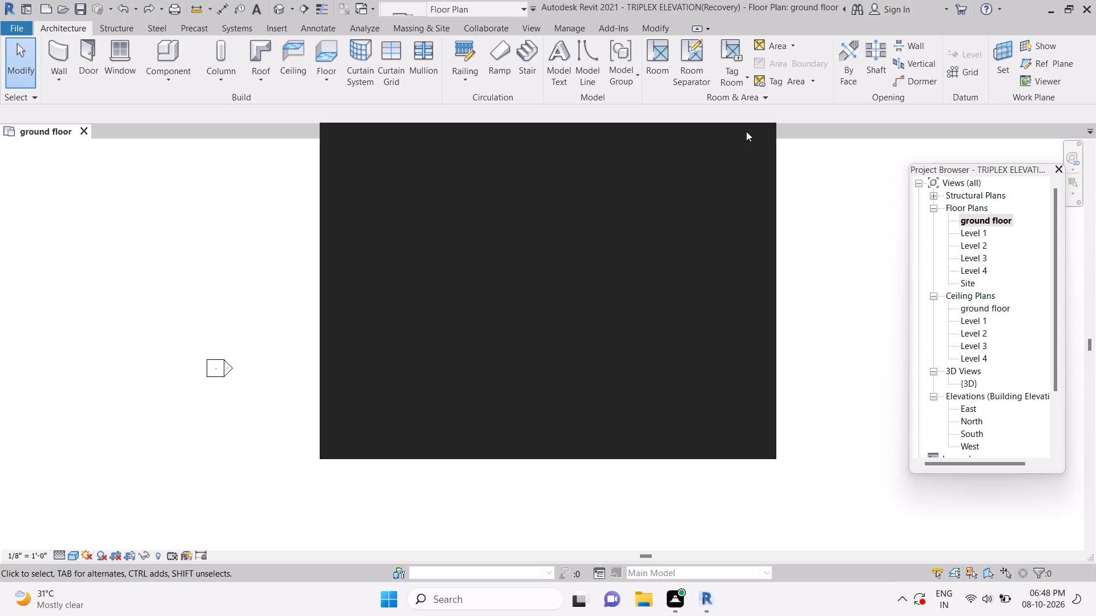
left_click(752, 141)
left_click(755, 134)
left_click(750, 141)
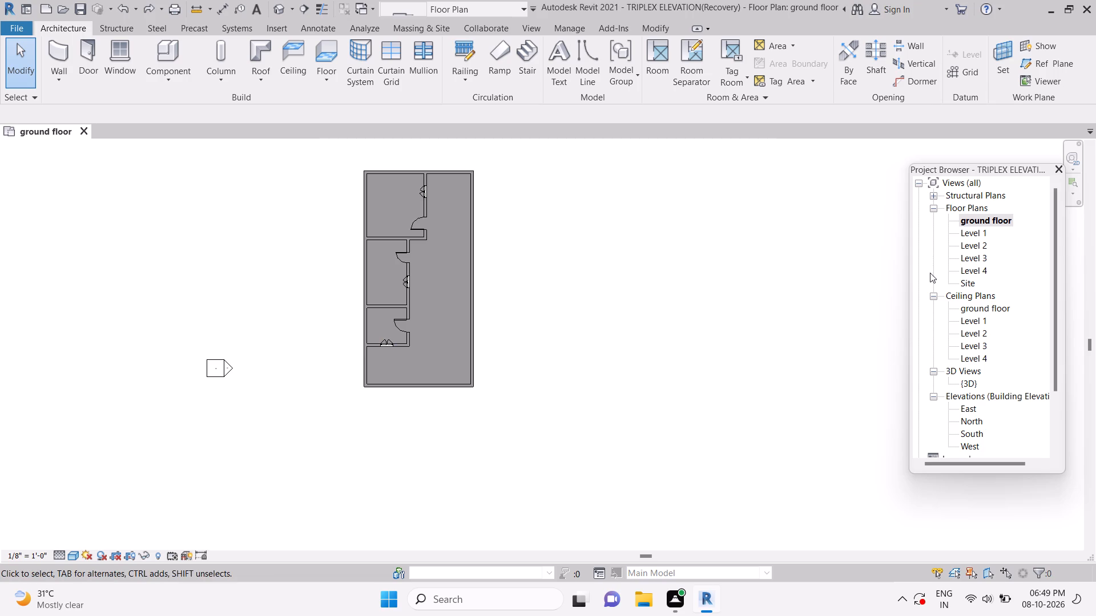
In the Level 1 floor plan, pull the 30" x 80" door off the northern room's east wall and delete that door instance.
double_click(970, 233)
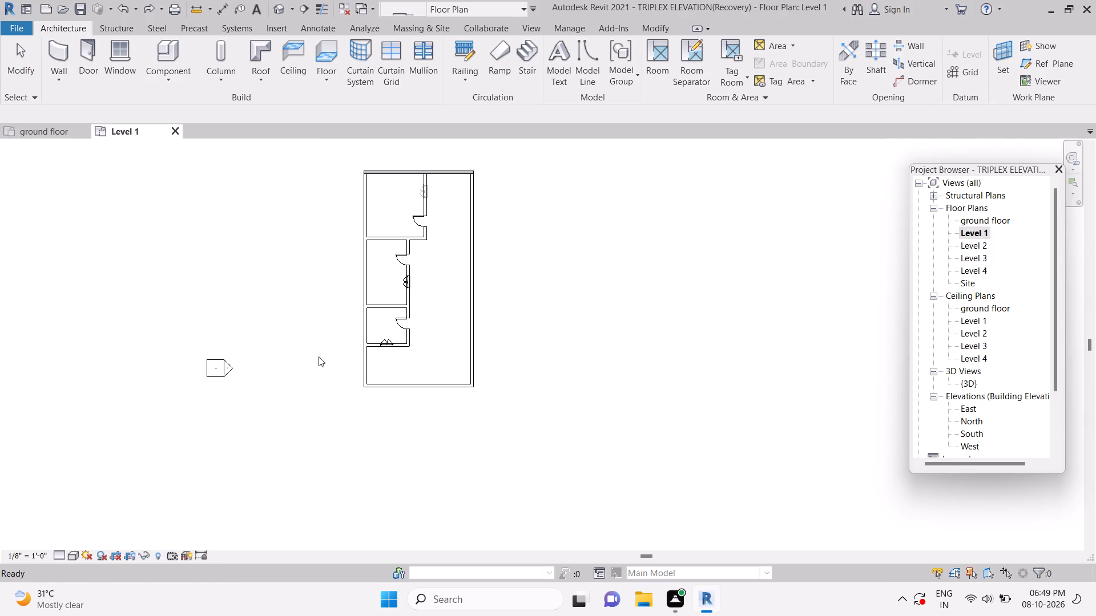
left_click_drag(411, 215, 522, 290)
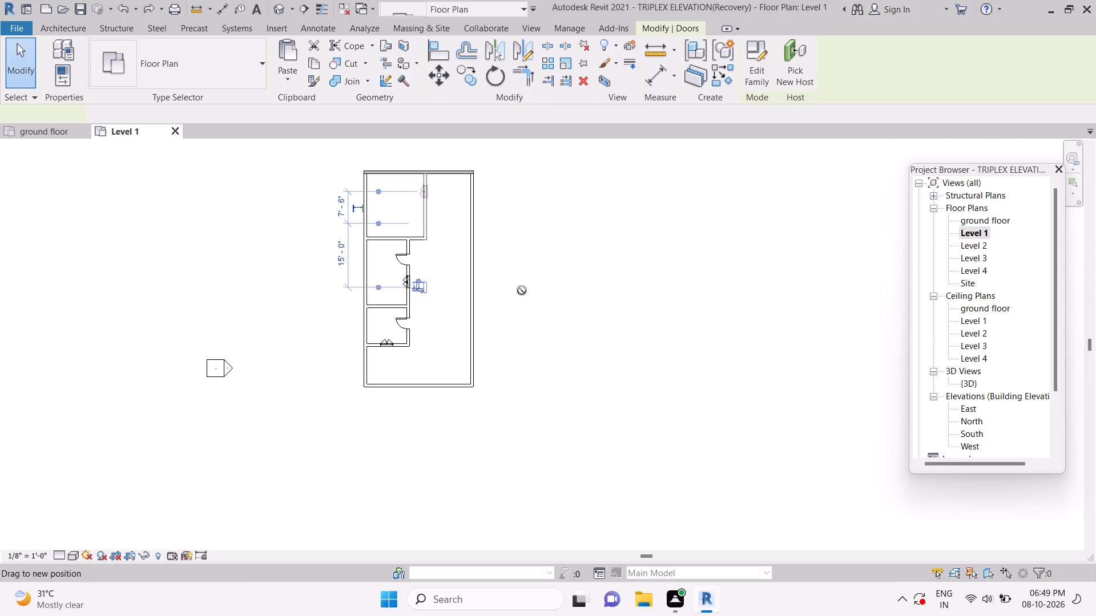
left_click_drag(522, 290, 546, 274)
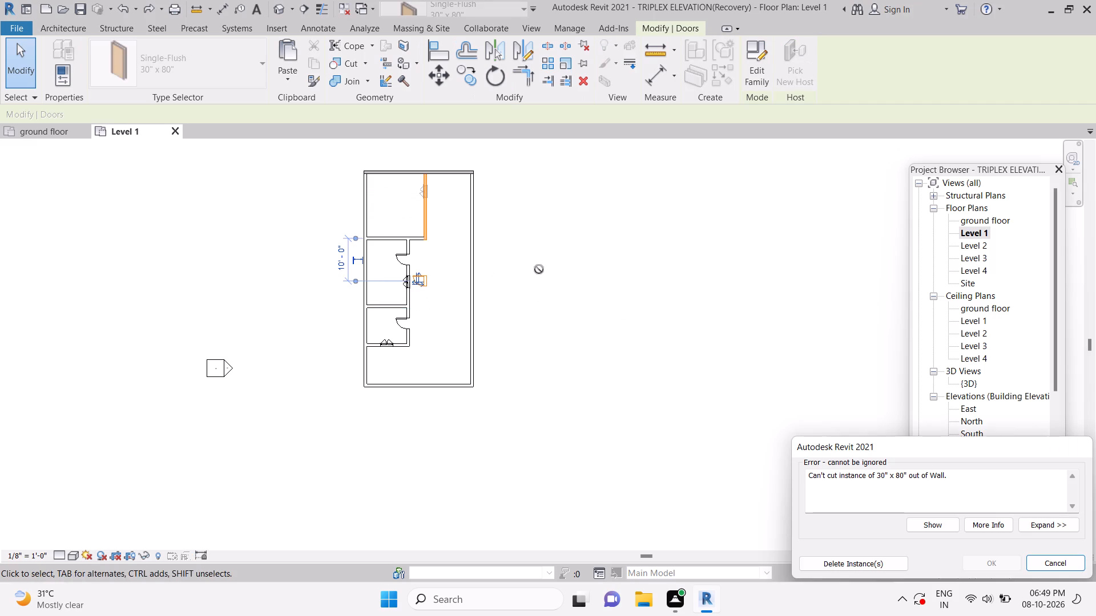
left_click(846, 558)
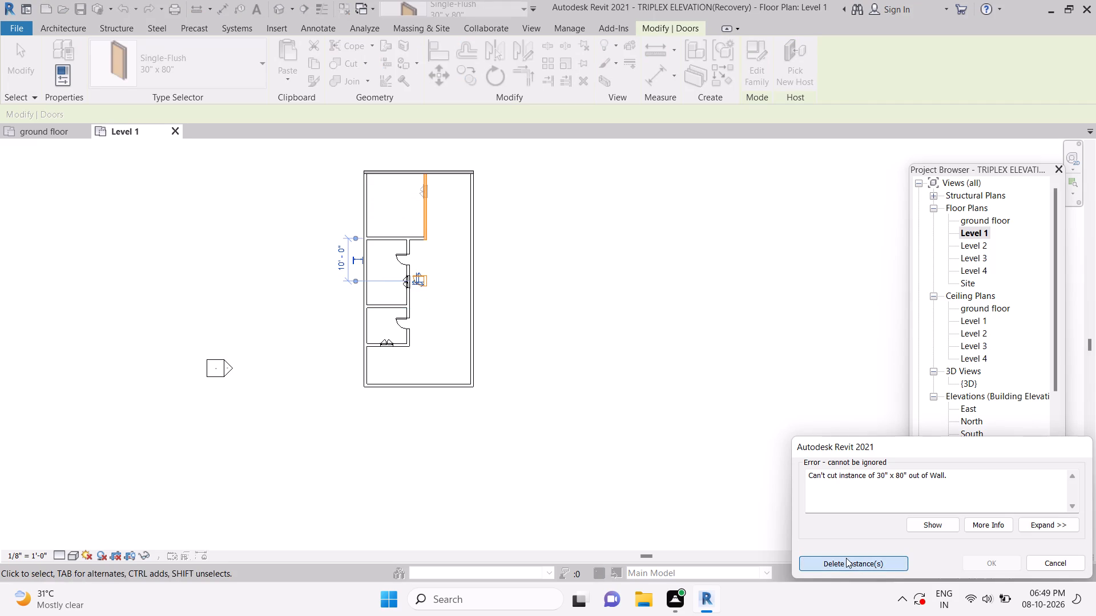
middle_click_drag(444, 324, 539, 399)
scroll(444, 324, "up", 1)
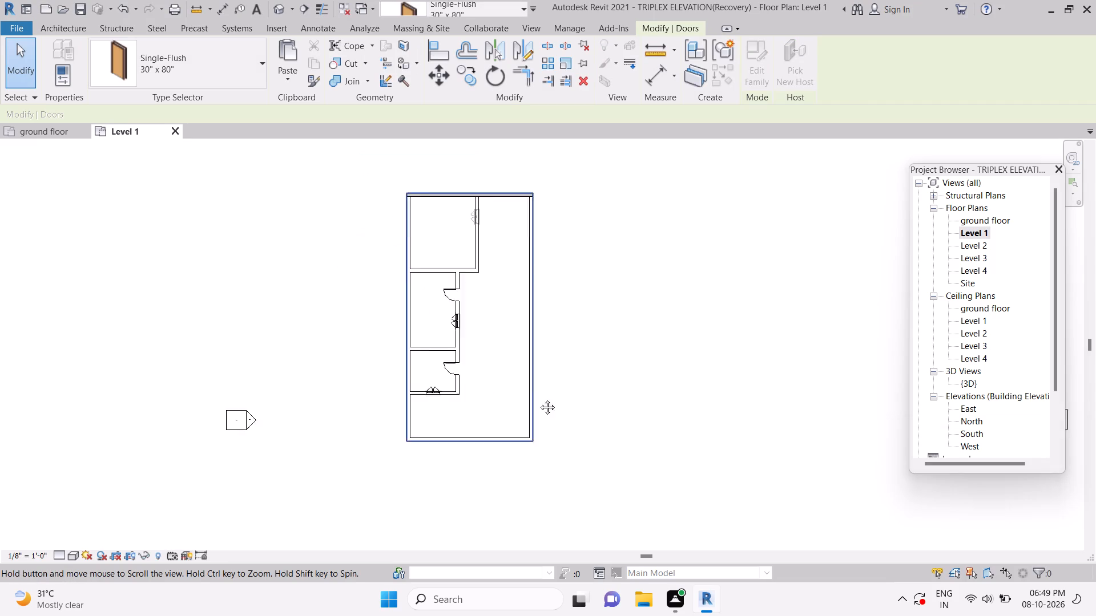
middle_click_drag(539, 399, 581, 412)
left_click(211, 297)
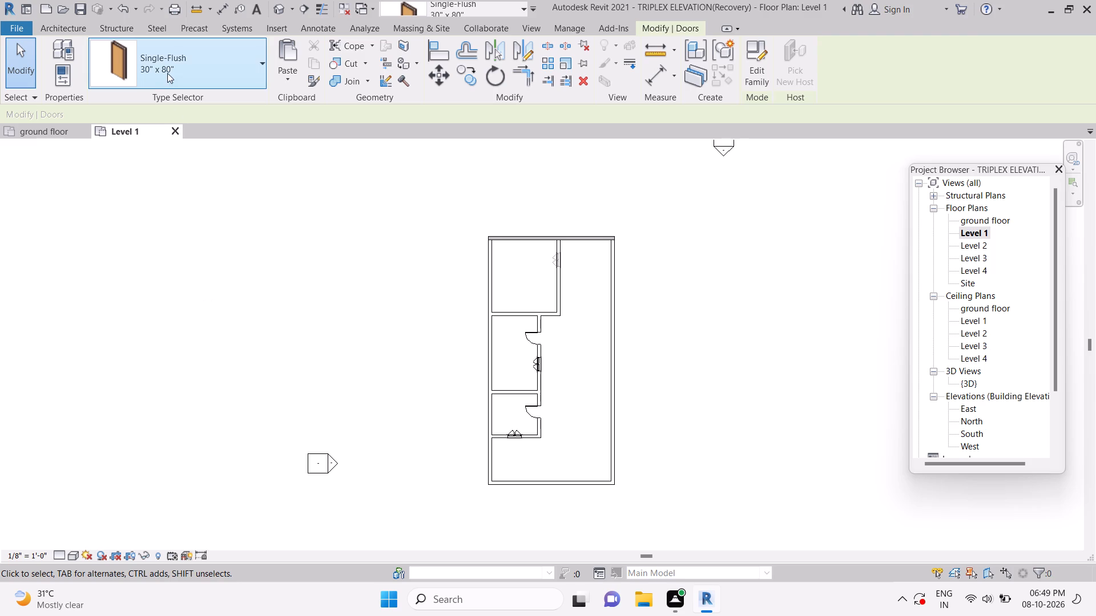
Show the Properties palette beside the Level 1 floor plan.
left_click(73, 82)
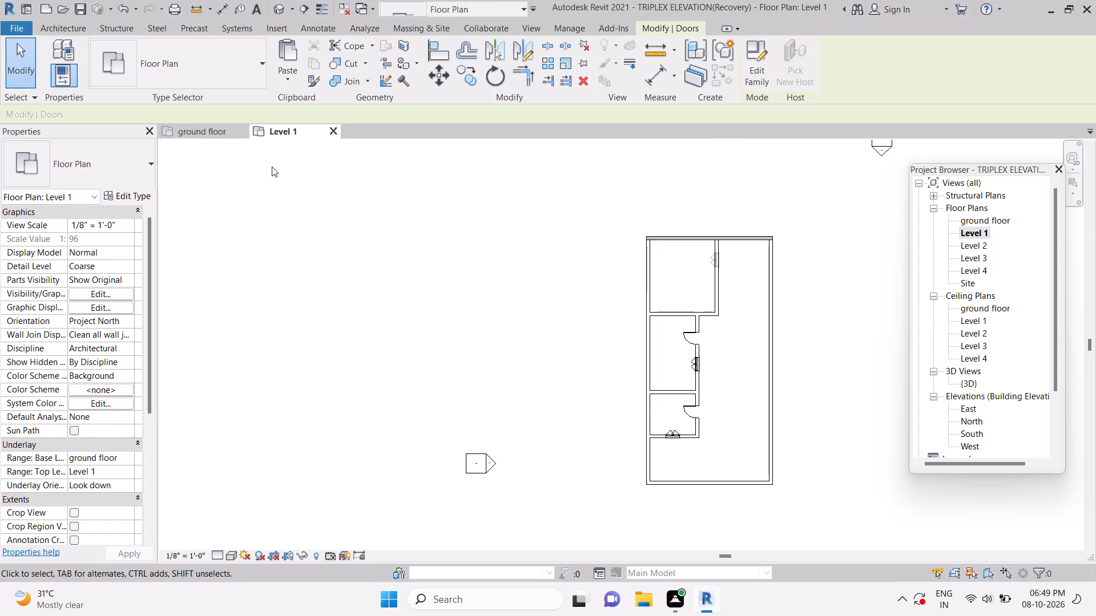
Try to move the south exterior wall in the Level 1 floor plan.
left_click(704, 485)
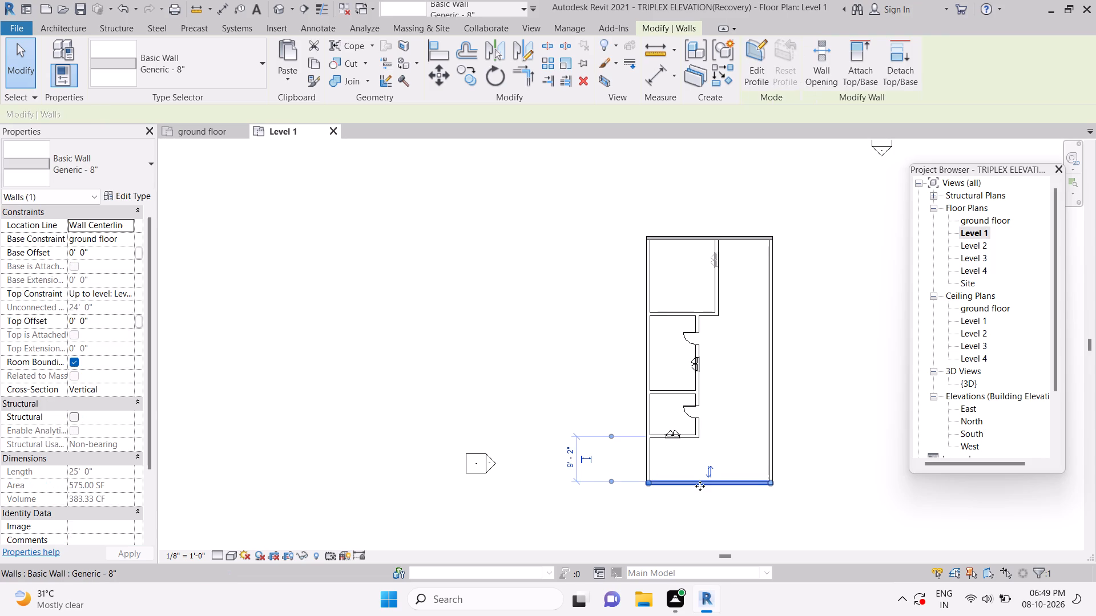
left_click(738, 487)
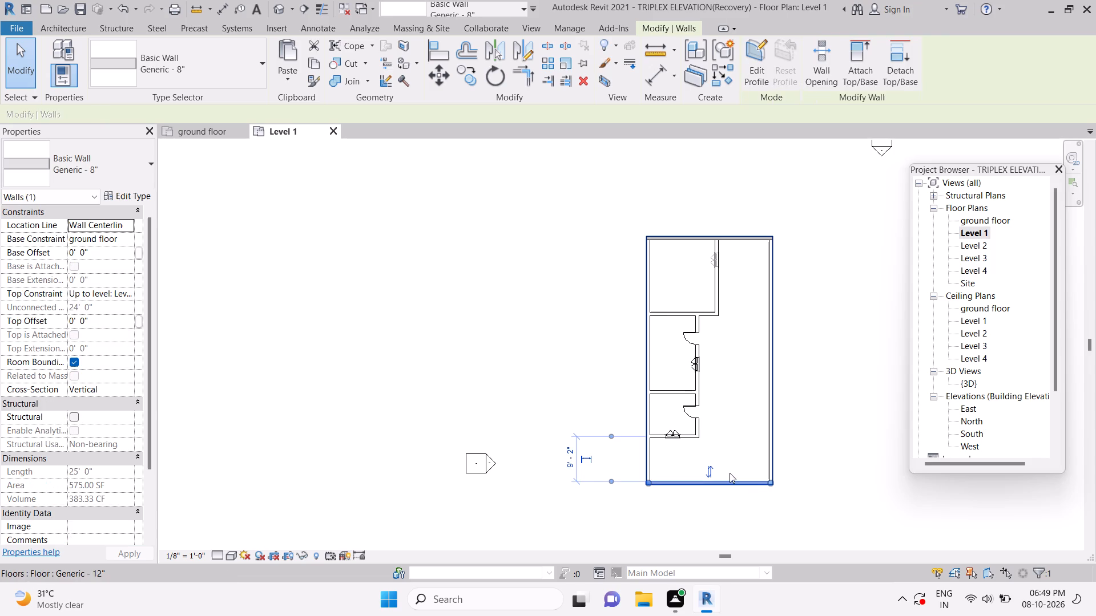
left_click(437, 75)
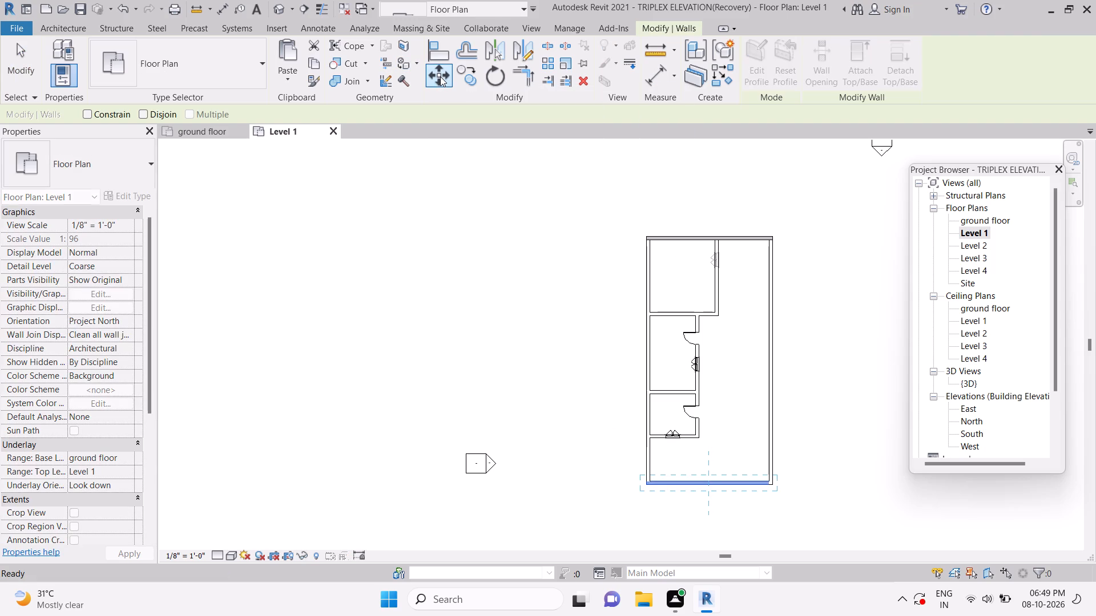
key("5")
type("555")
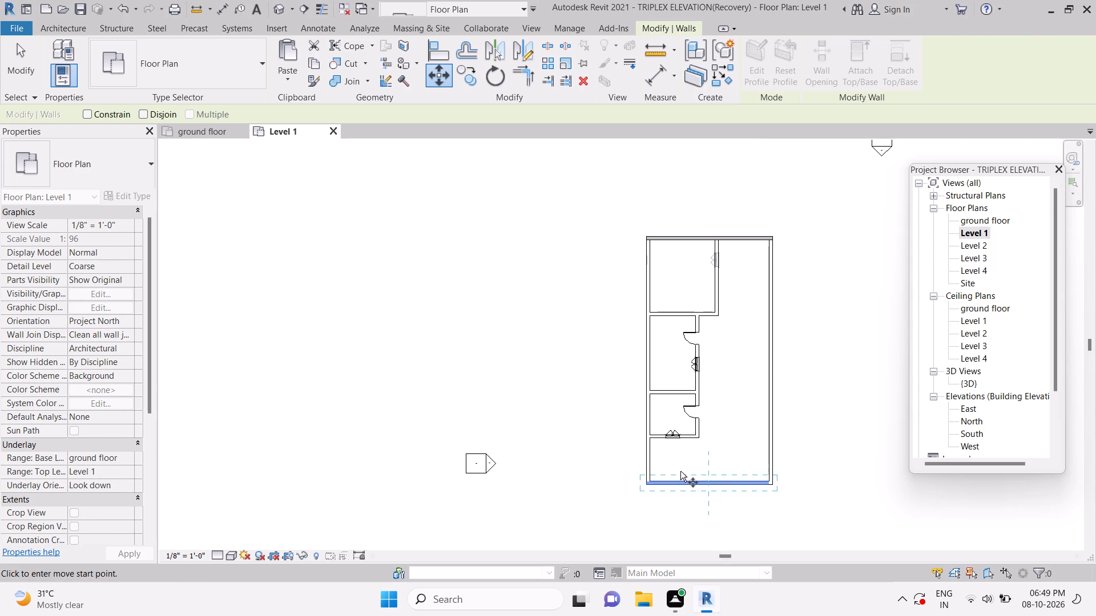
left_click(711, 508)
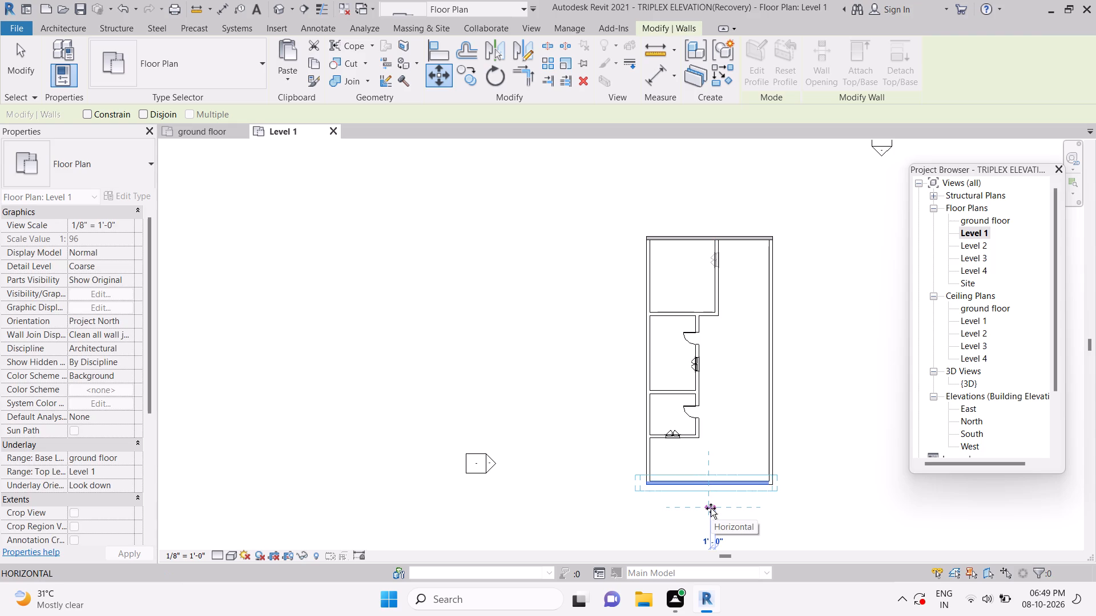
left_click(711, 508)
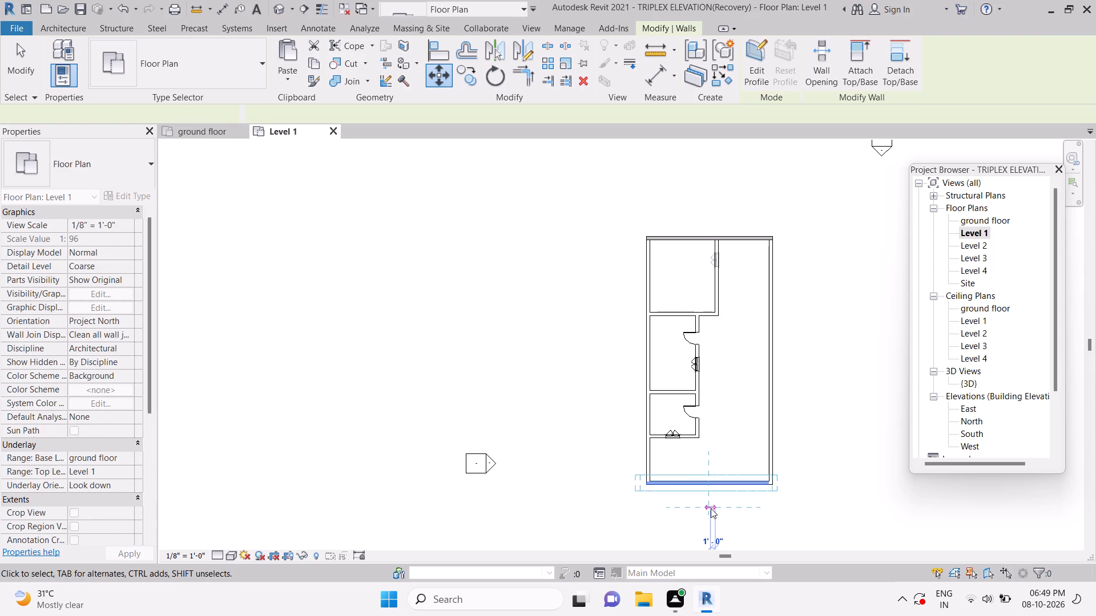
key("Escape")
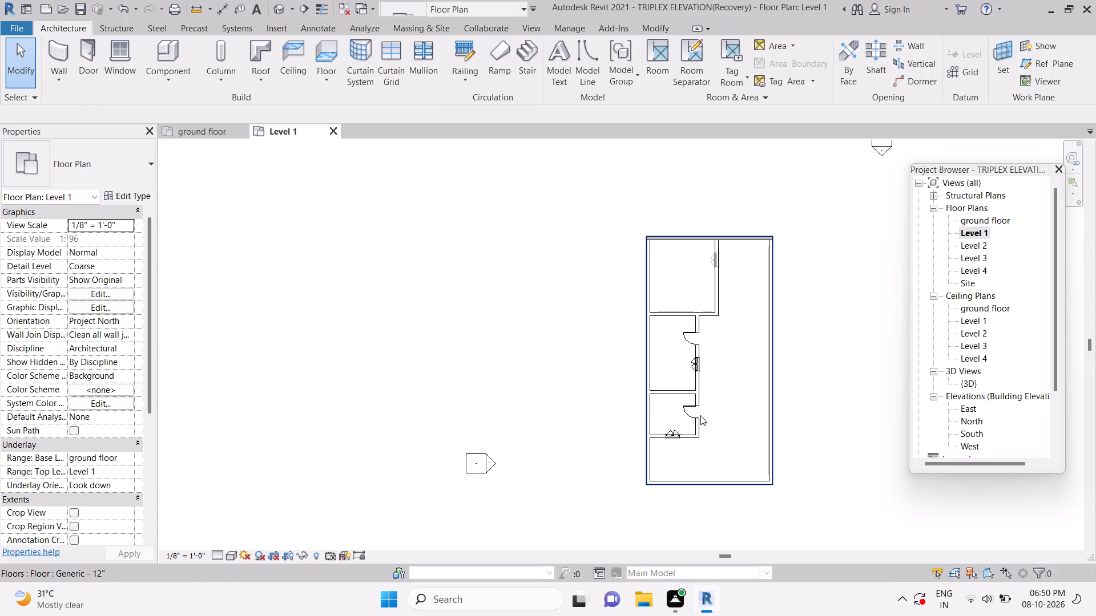
Open the 3D view and examine the building's exterior walls and upper-floor rooms.
left_click(543, 29)
double_click(412, 43)
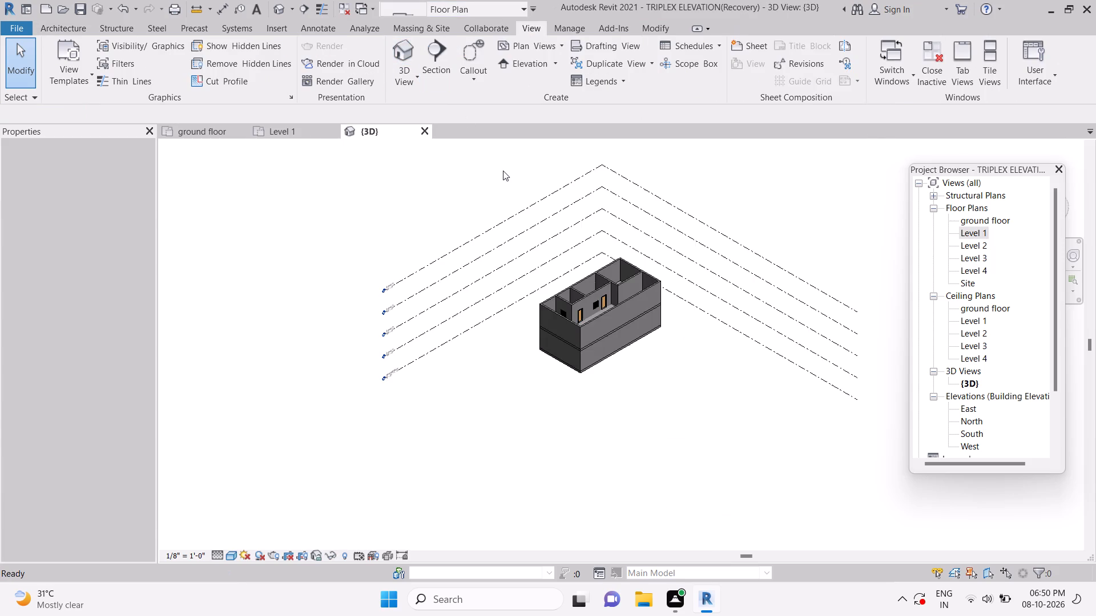
scroll(570, 272, "up", 7)
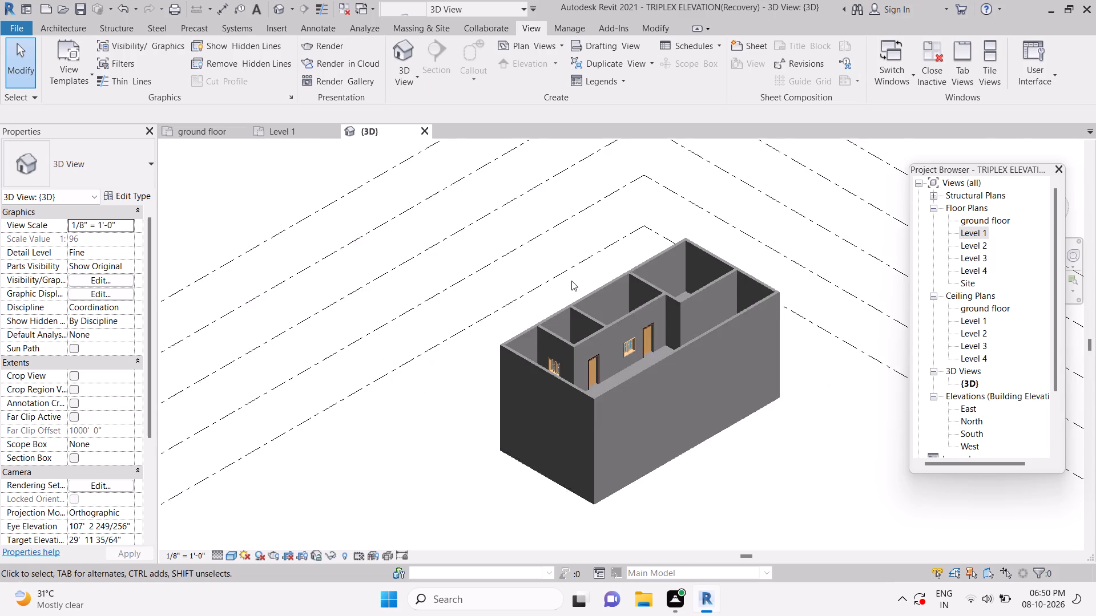
scroll(571, 281, "up", 2)
scroll(571, 281, "down", 7)
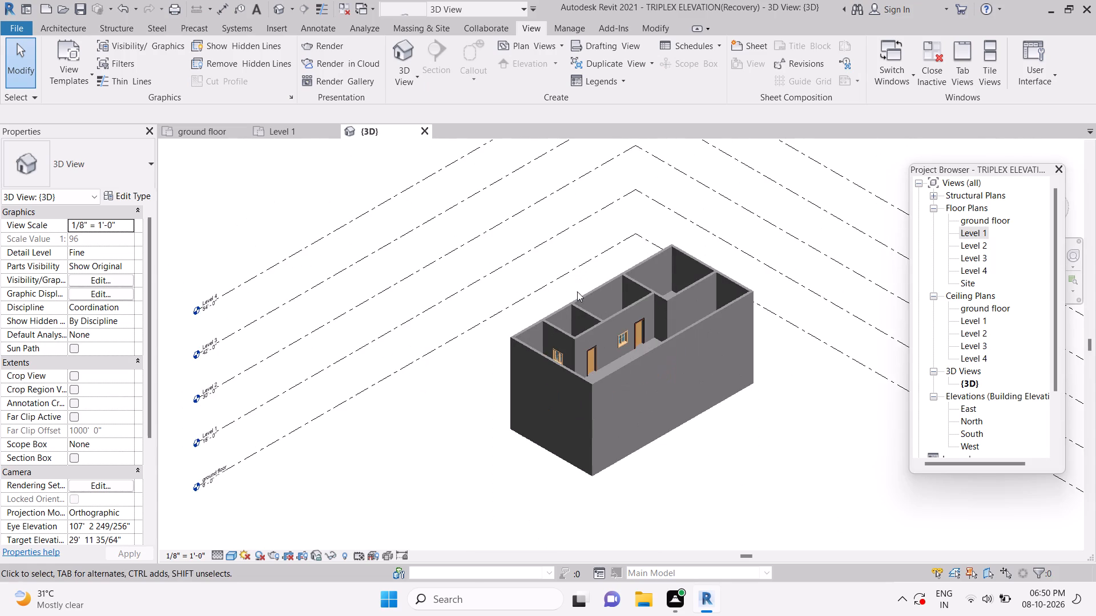
Return to the Level 1 floor plan and close the notification card covering it.
left_click(305, 129)
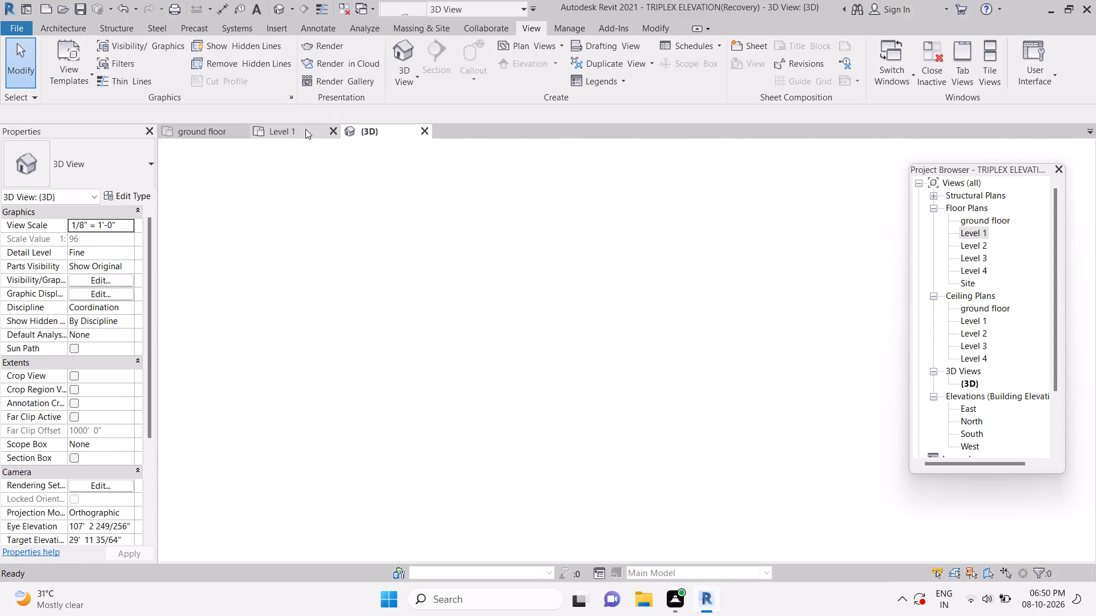
scroll(722, 411, "up", 3)
middle_click_drag(725, 420, 719, 420)
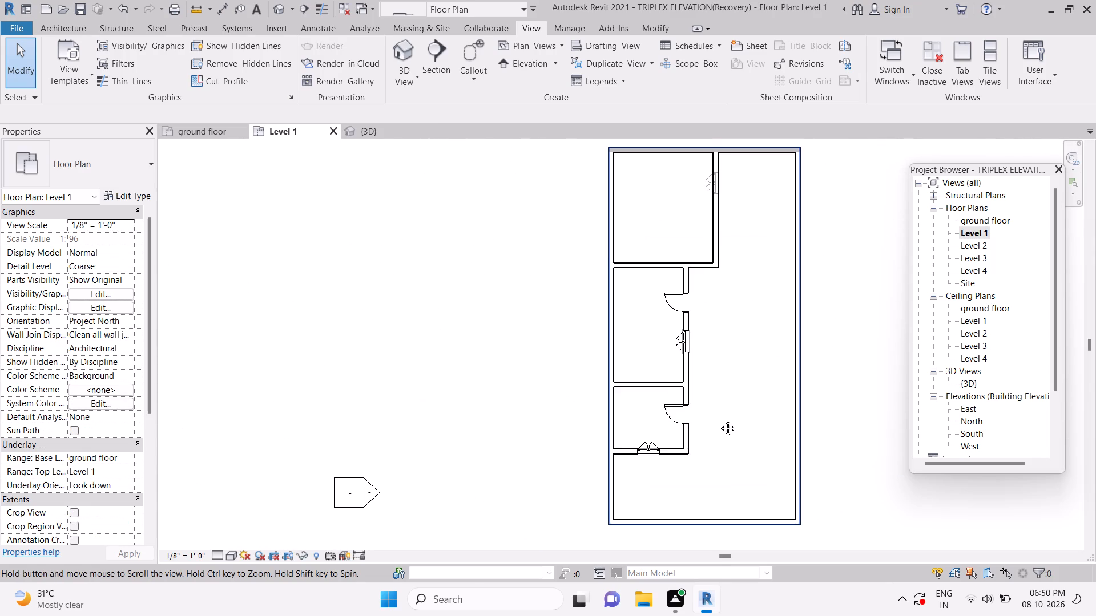
middle_click_drag(719, 420, 639, 378)
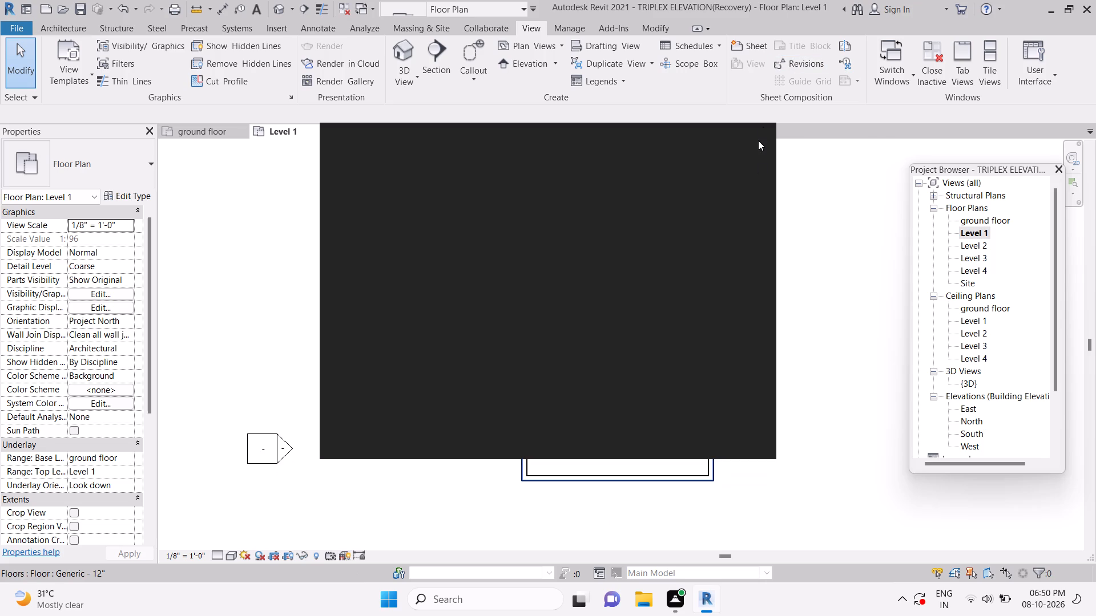
left_click(758, 141)
left_click(750, 140)
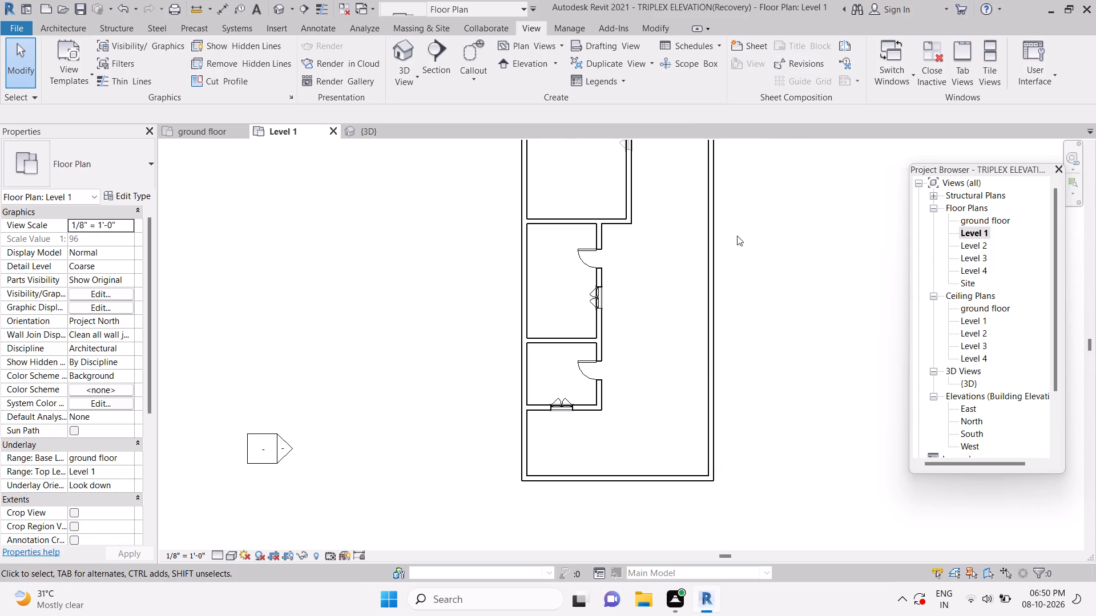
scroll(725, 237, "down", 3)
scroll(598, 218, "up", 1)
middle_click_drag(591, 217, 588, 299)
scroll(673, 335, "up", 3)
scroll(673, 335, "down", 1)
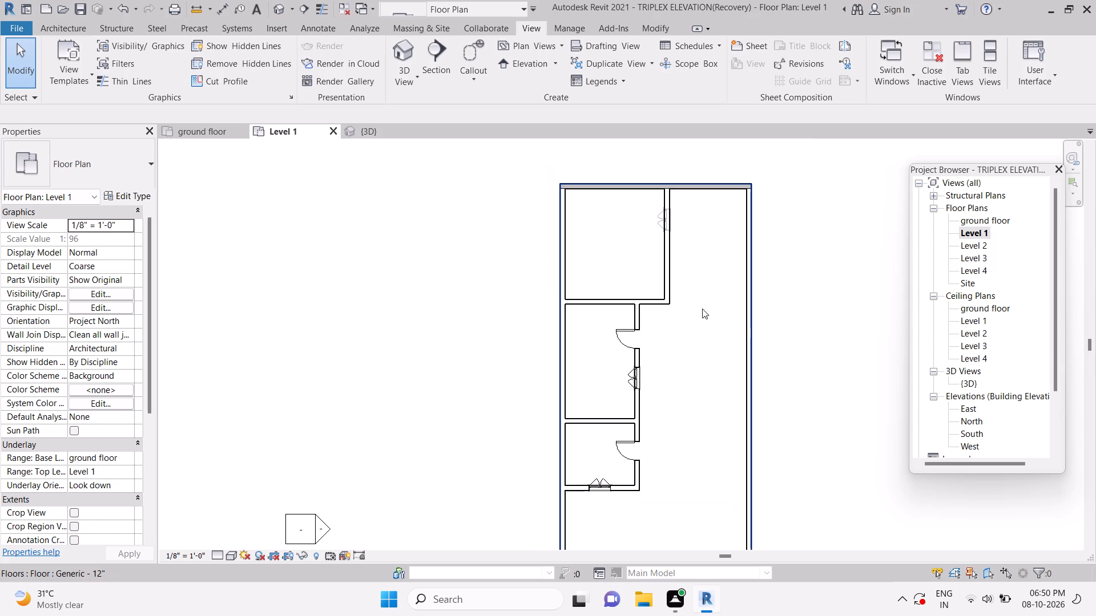
Flip the orientation of the south exterior wall in the Level 1 floor plan.
scroll(702, 309, "up", 5)
scroll(702, 309, "down", 8)
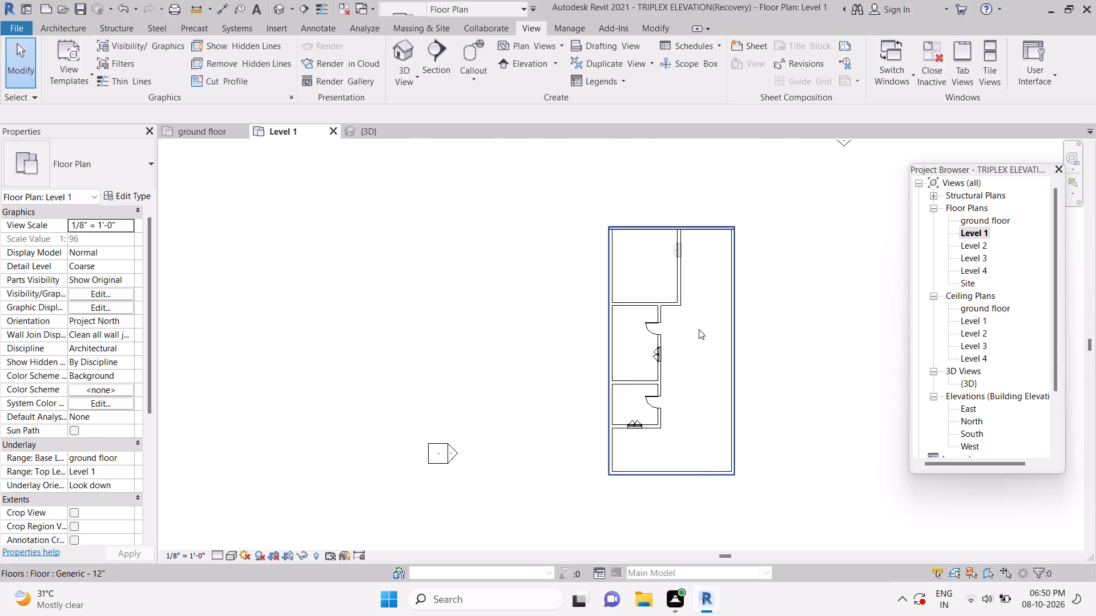
middle_click_drag(699, 472, 699, 425)
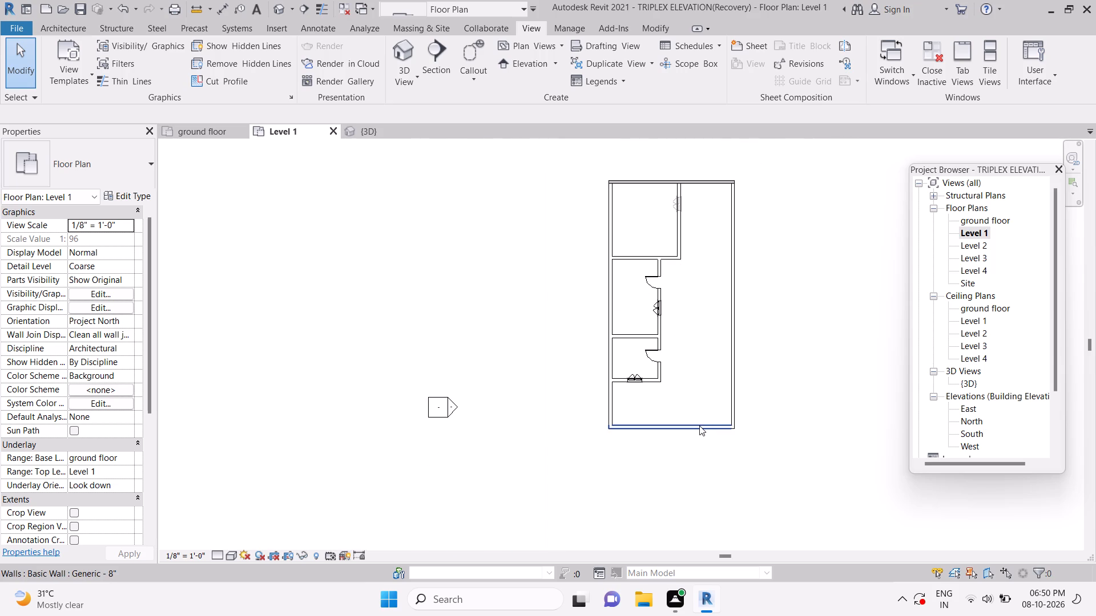
left_click(696, 428)
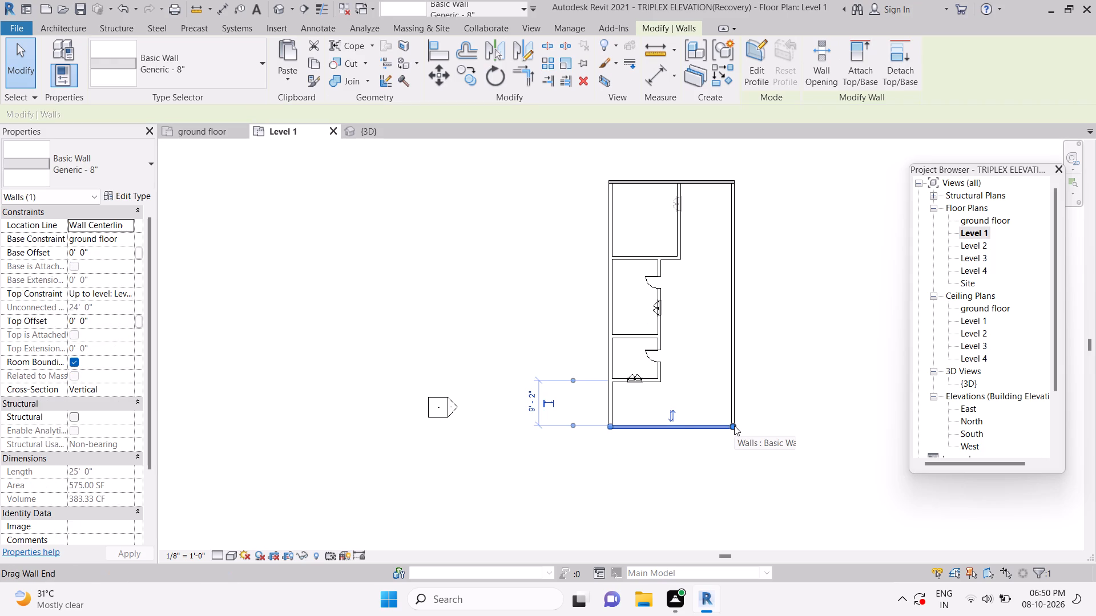
left_click(671, 419)
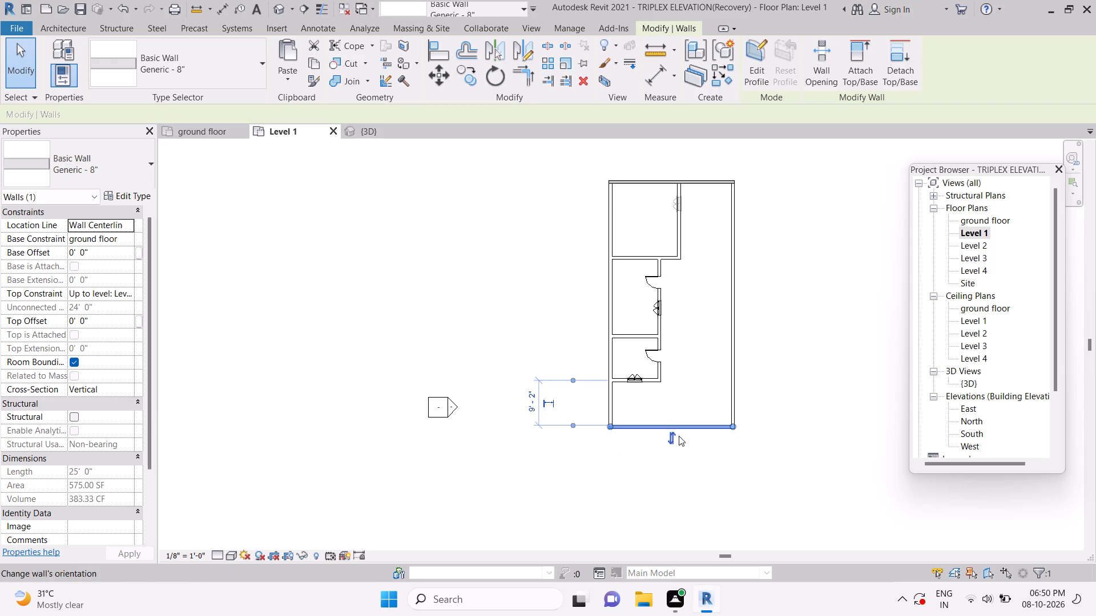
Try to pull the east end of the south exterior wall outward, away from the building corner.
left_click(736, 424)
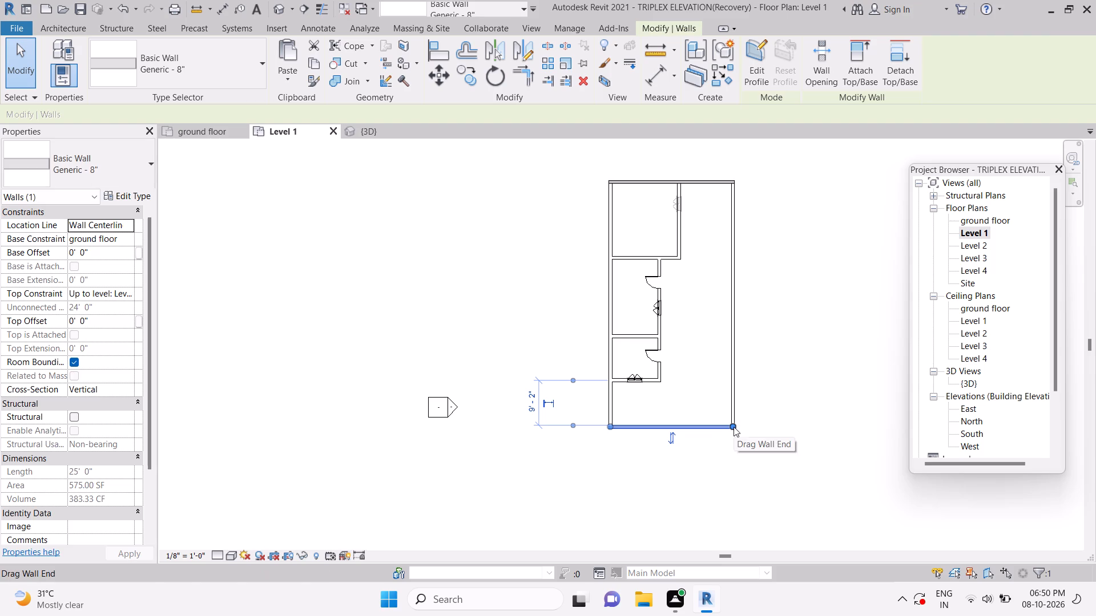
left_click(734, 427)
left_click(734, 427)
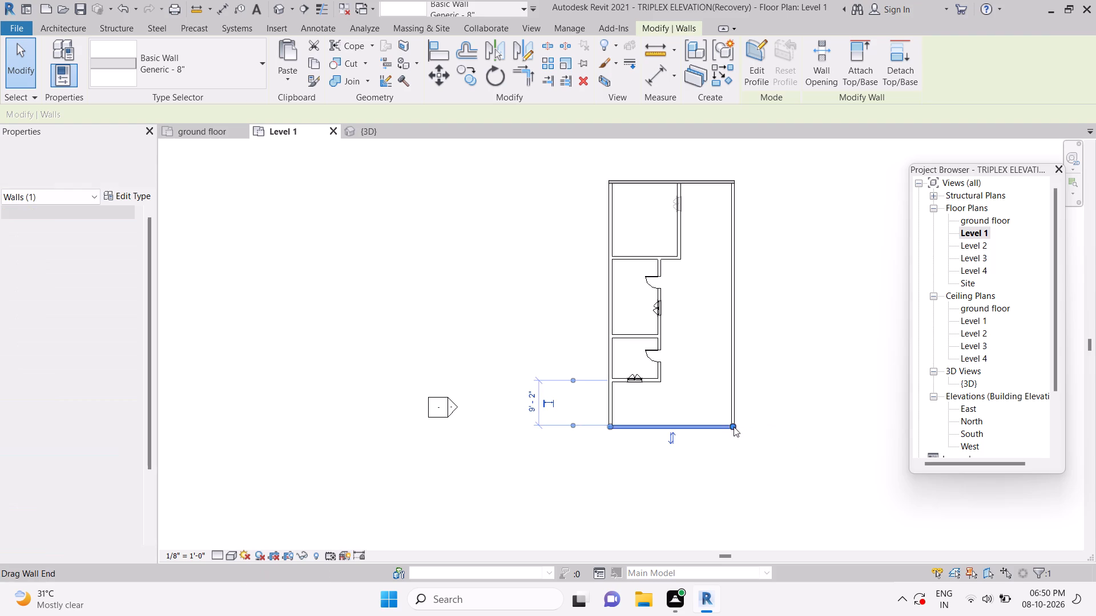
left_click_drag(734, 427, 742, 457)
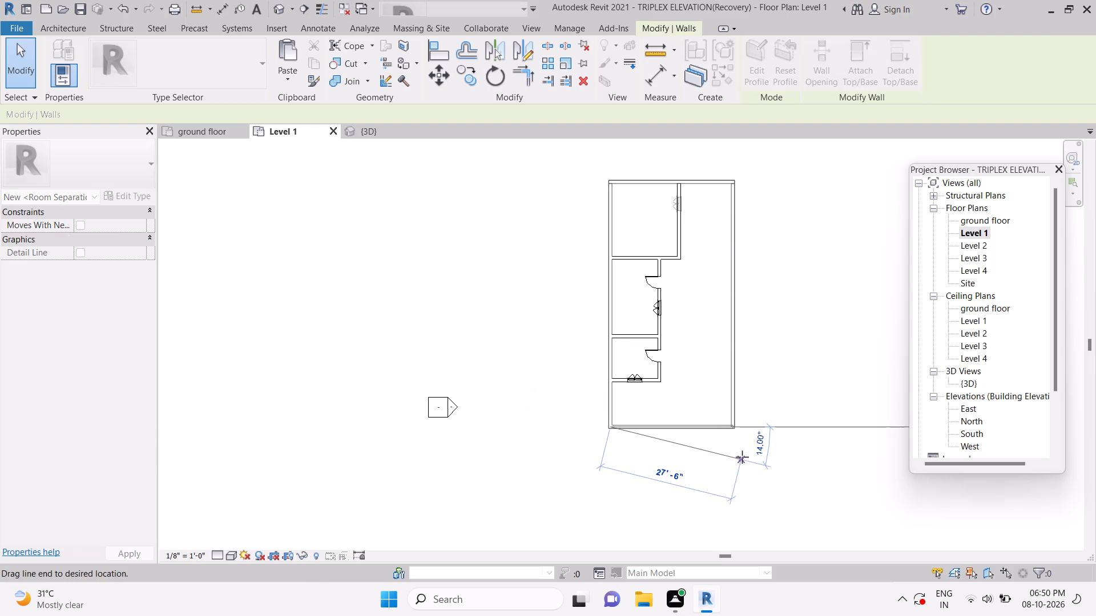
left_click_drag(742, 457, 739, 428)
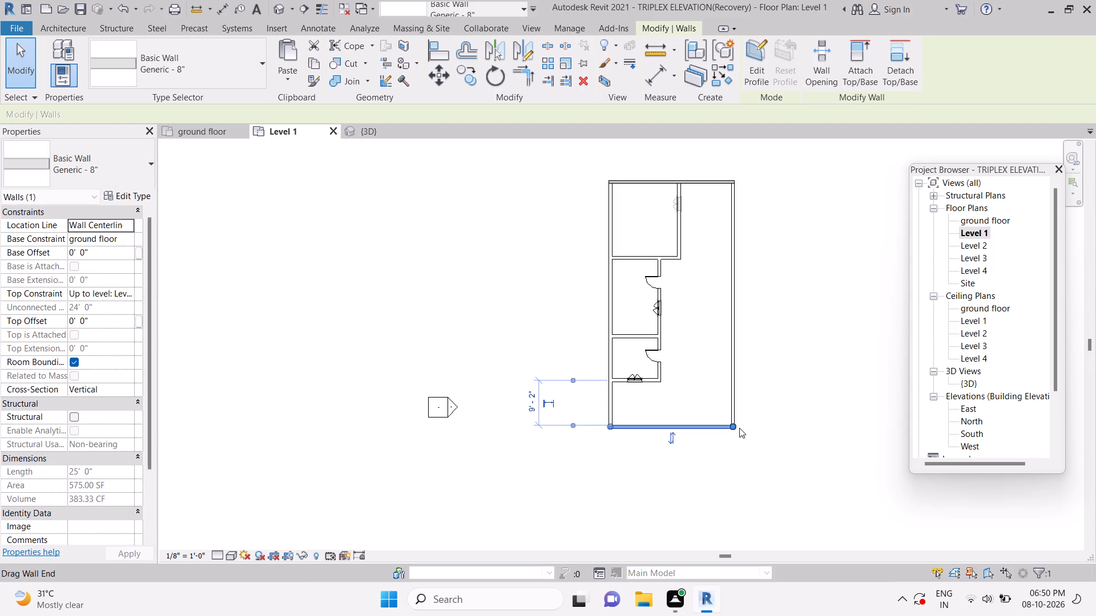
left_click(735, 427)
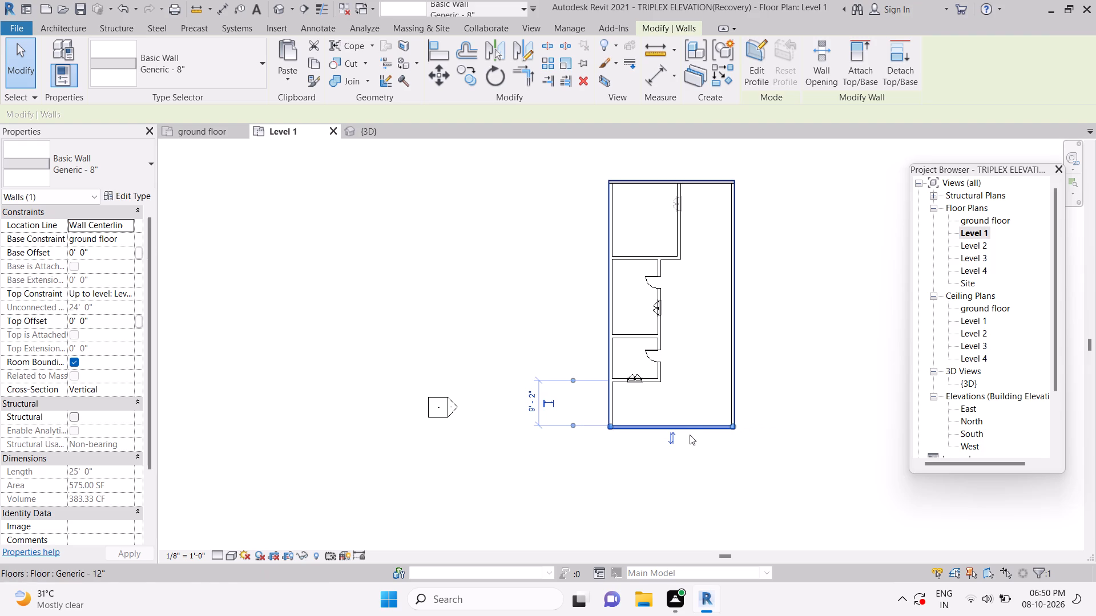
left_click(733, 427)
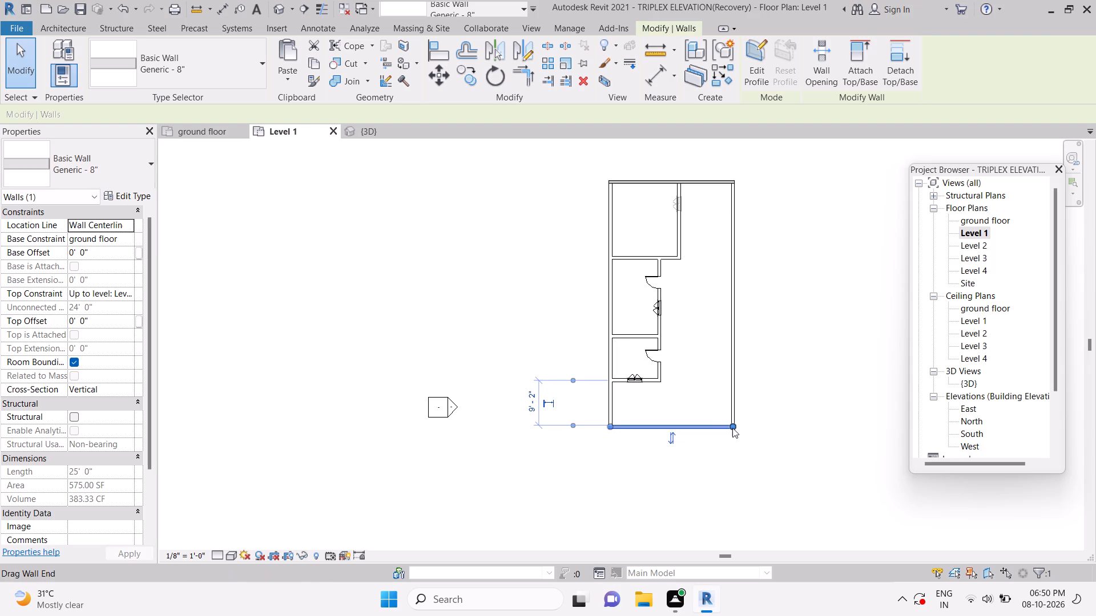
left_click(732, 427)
Nudge the south exterior wall outward by a little over 1 foot, then deselect it.
type("bb")
key("Right")
key("Left")
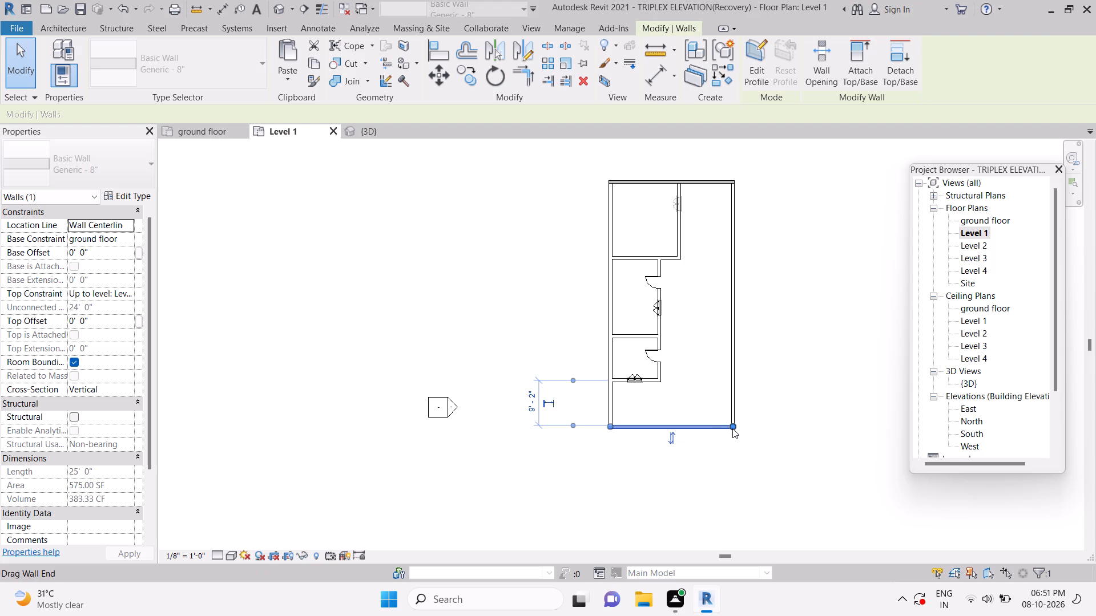
key("Up")
key("Down")
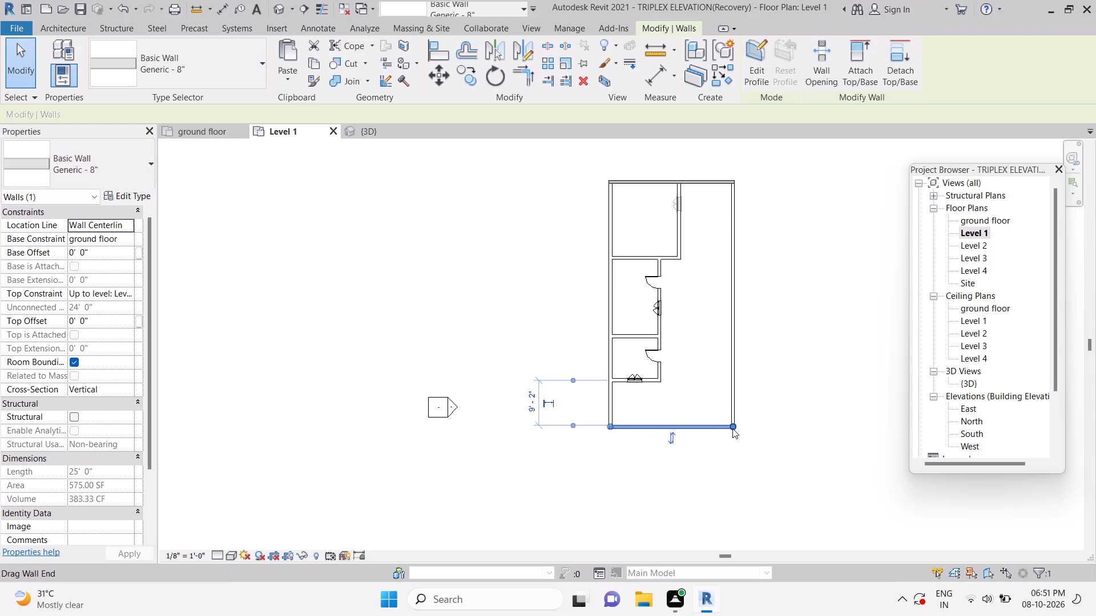
key("Down")
key("Down")
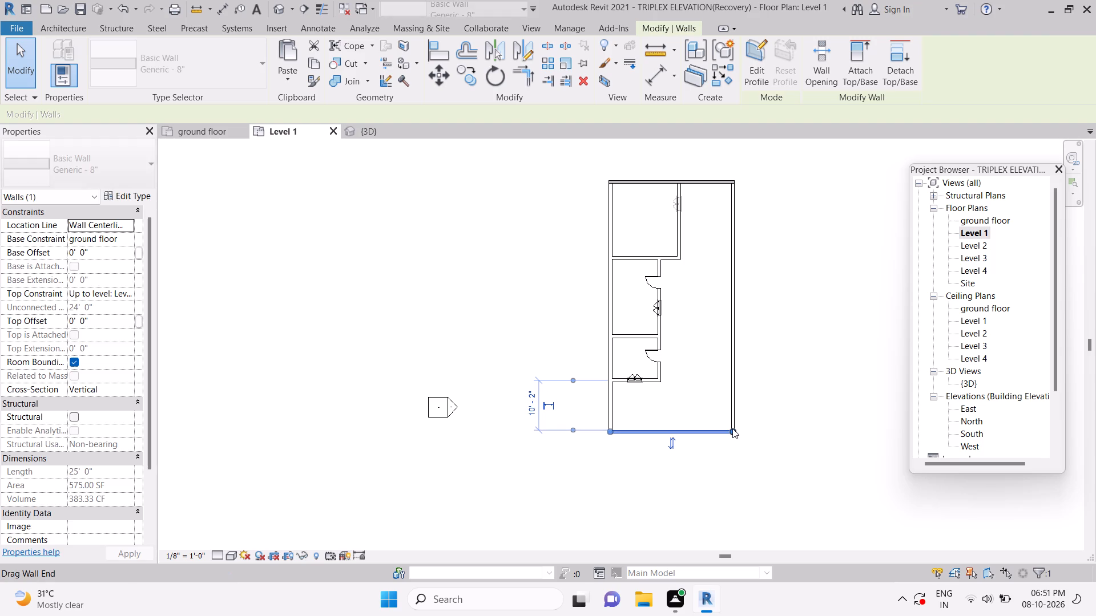
key("Down")
left_click(780, 351)
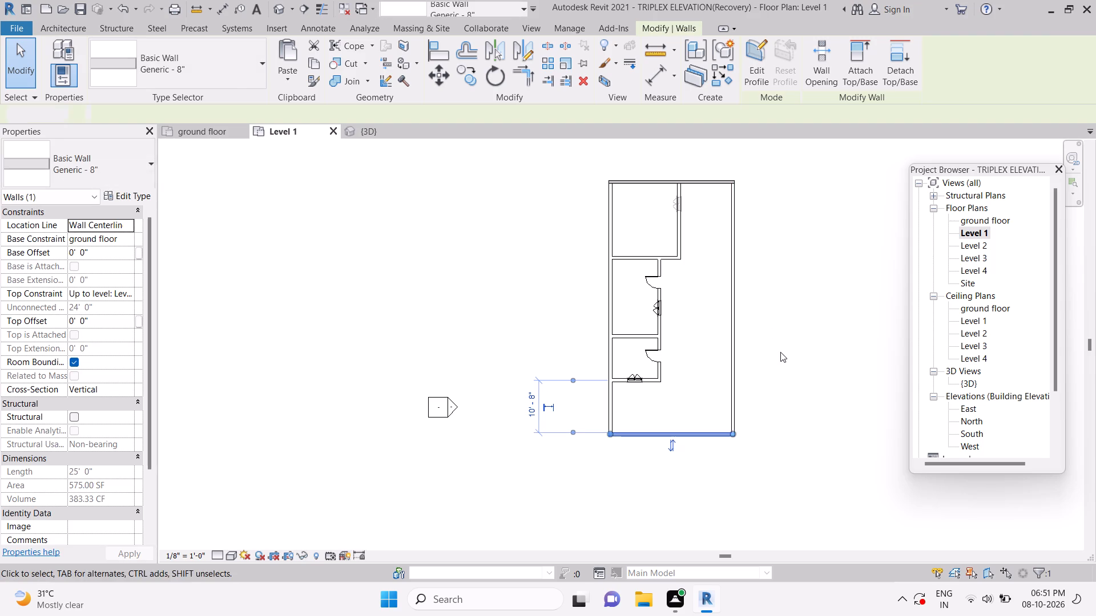
In the 3D view, open the profile of the two-storey south exterior wall for editing.
left_click(369, 131)
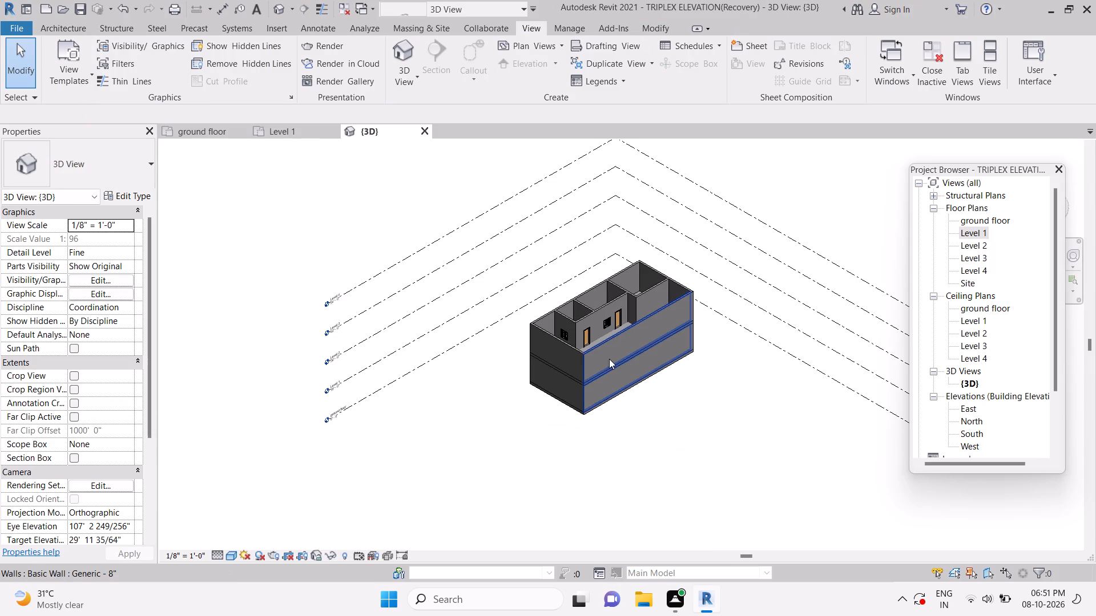
scroll(554, 364, "up", 9)
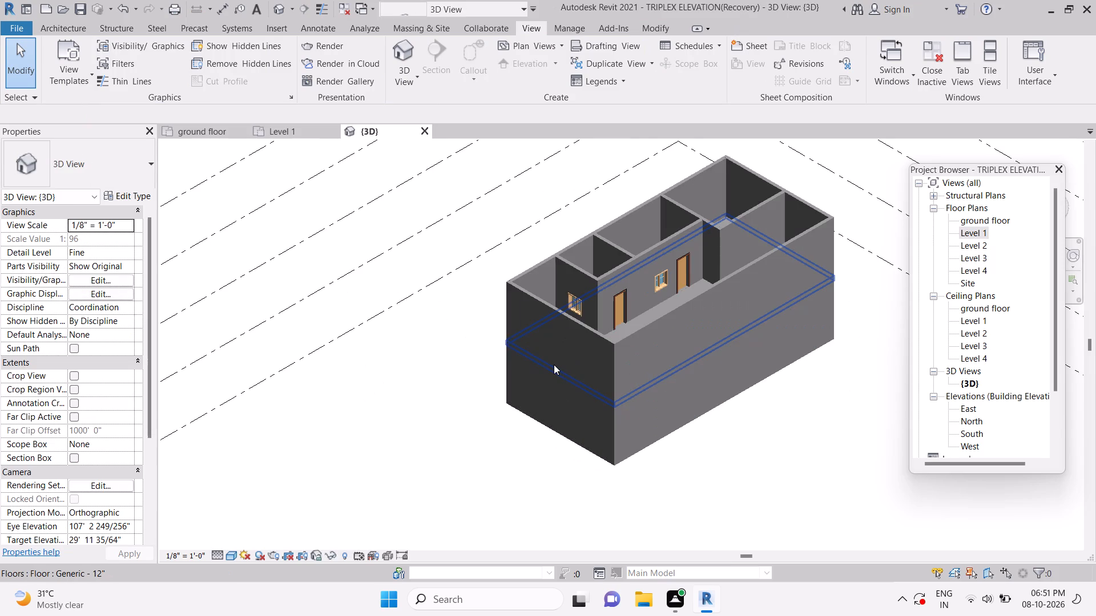
scroll(554, 364, "up", 3)
left_click(604, 337)
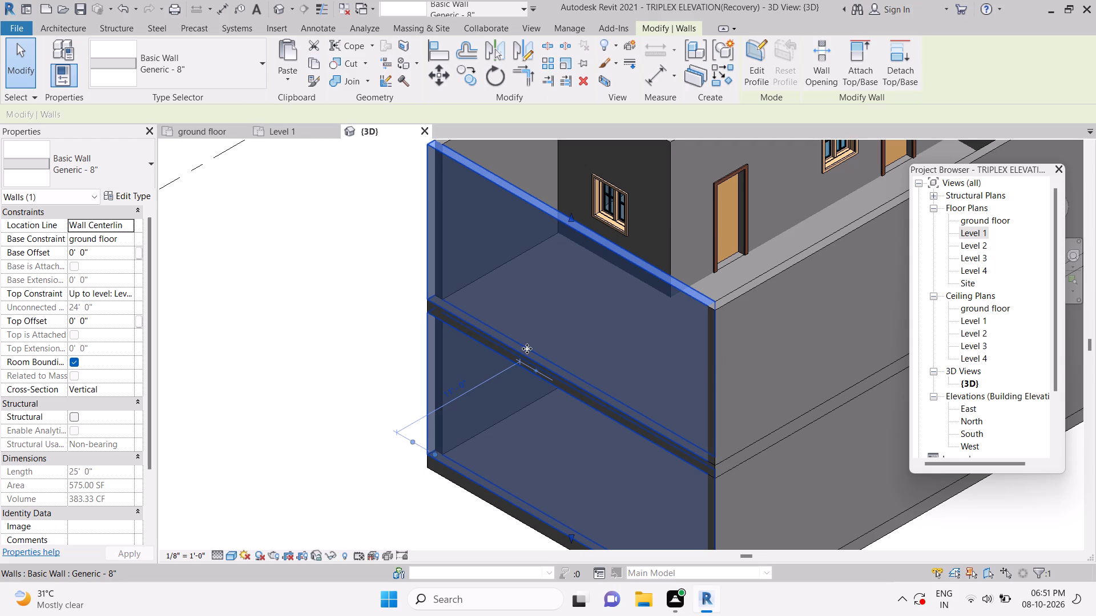
scroll(526, 355, "down", 2)
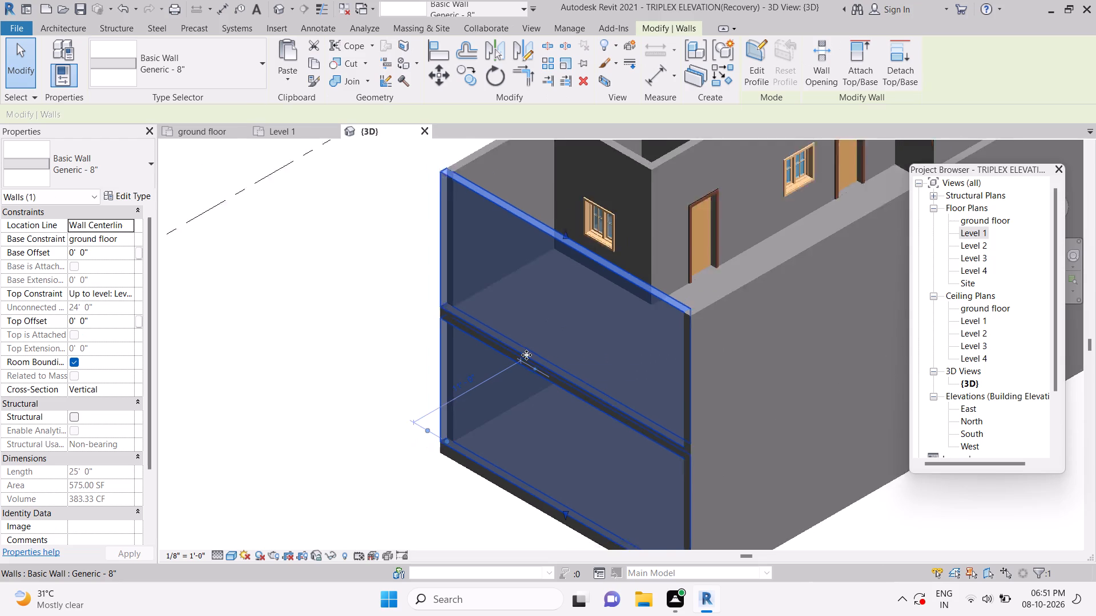
scroll(526, 355, "down", 1)
scroll(526, 355, "up", 1)
left_click(570, 294)
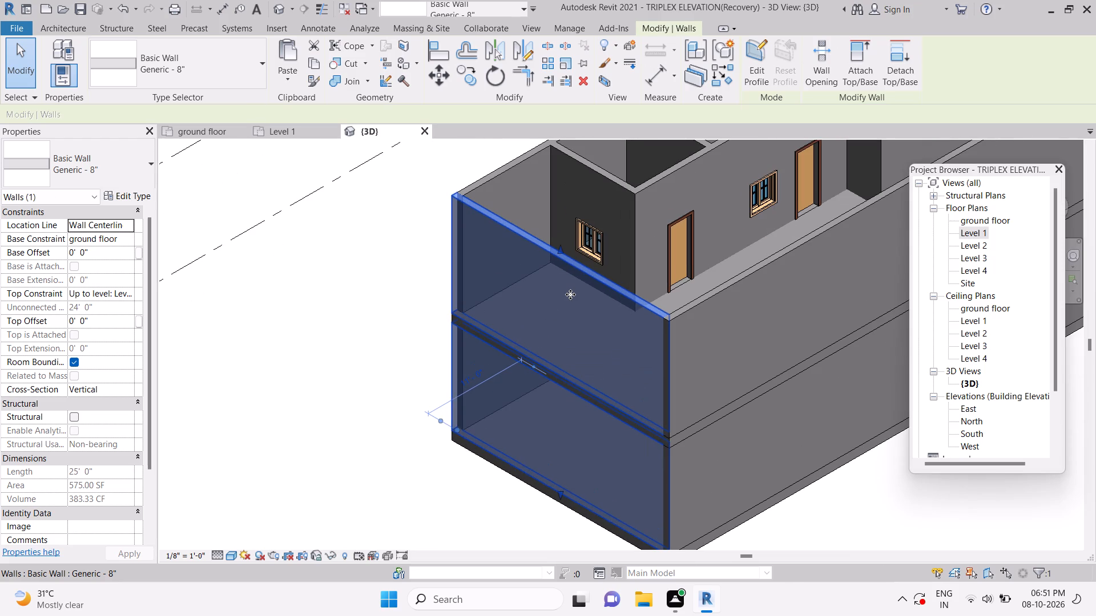
double_click(571, 285)
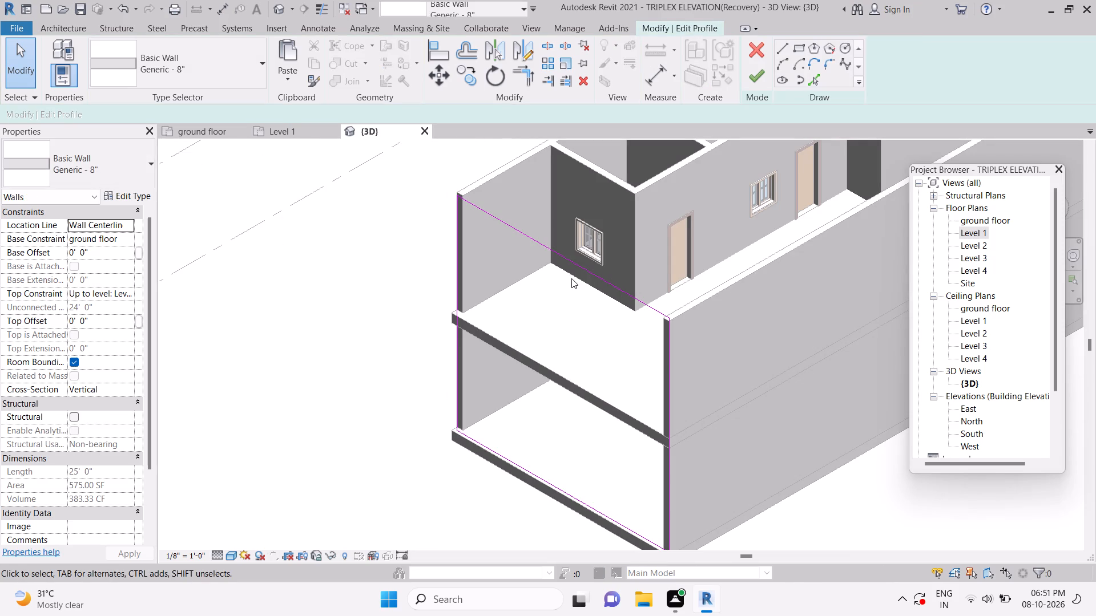
scroll(563, 297, "down", 4)
scroll(563, 297, "up", 2)
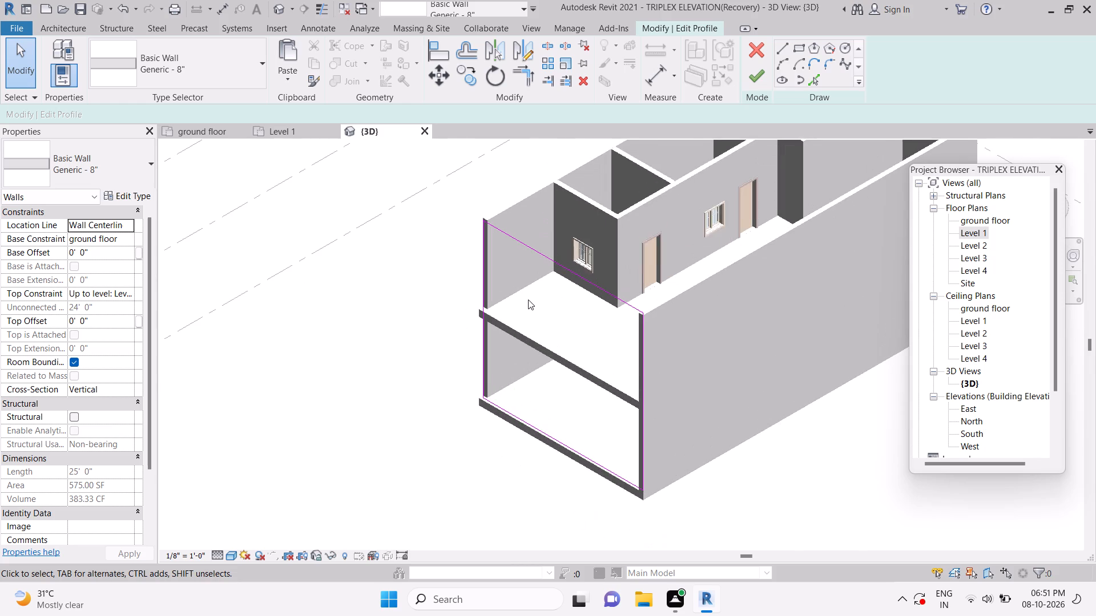
Examine the south wall's profile sketch in the ground floor and Level 1 floor plans.
left_click(199, 127)
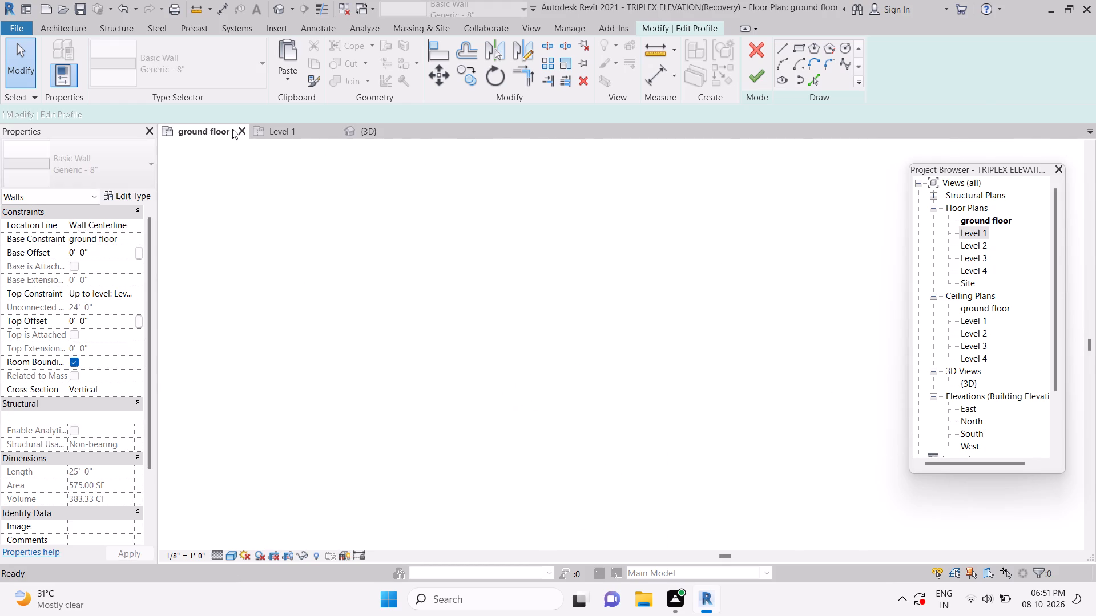
scroll(450, 293, "up", 4)
scroll(450, 293, "down", 5)
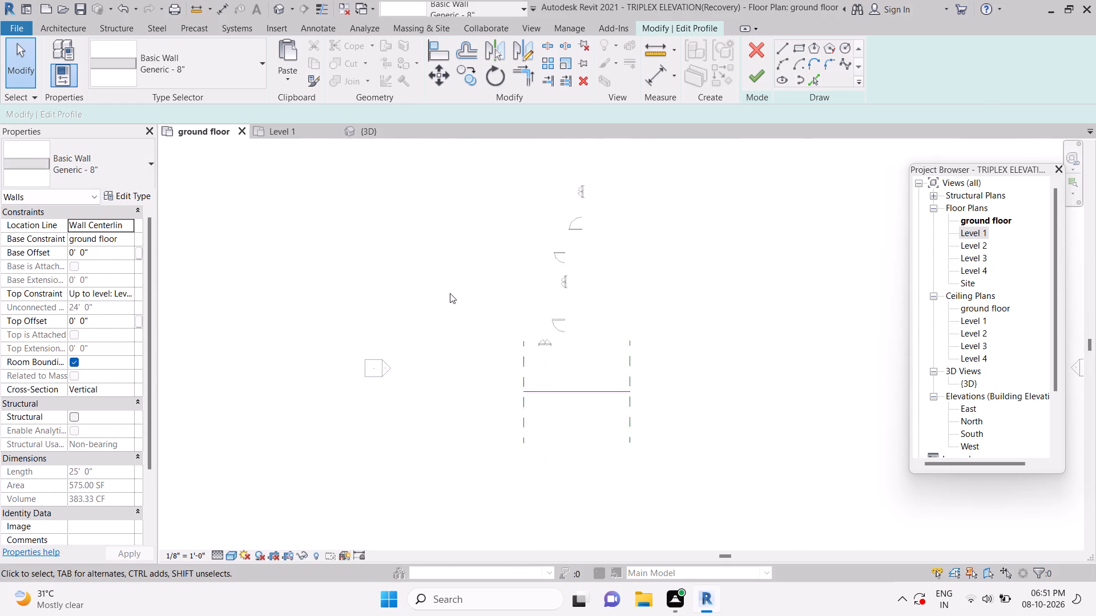
scroll(450, 293, "down", 4)
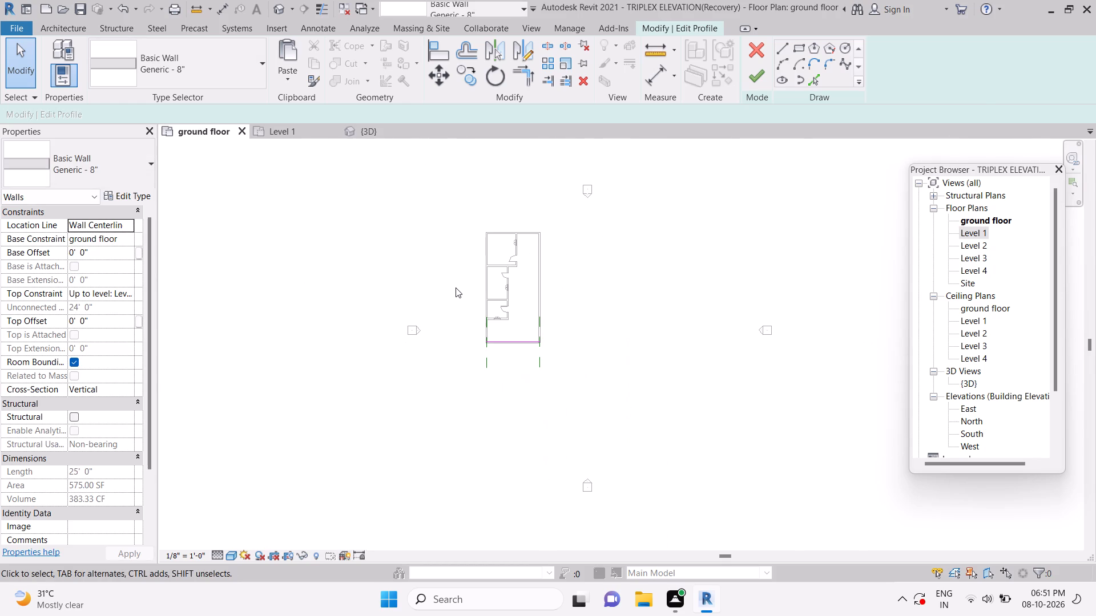
key("Escape")
key("Escape")
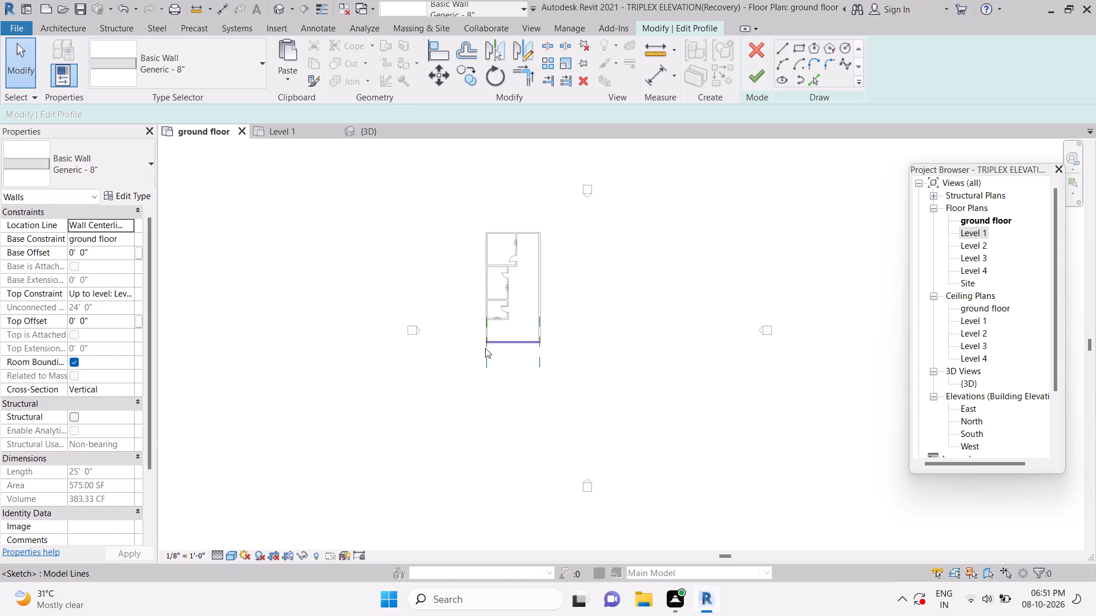
key("Escape")
key("Escape")
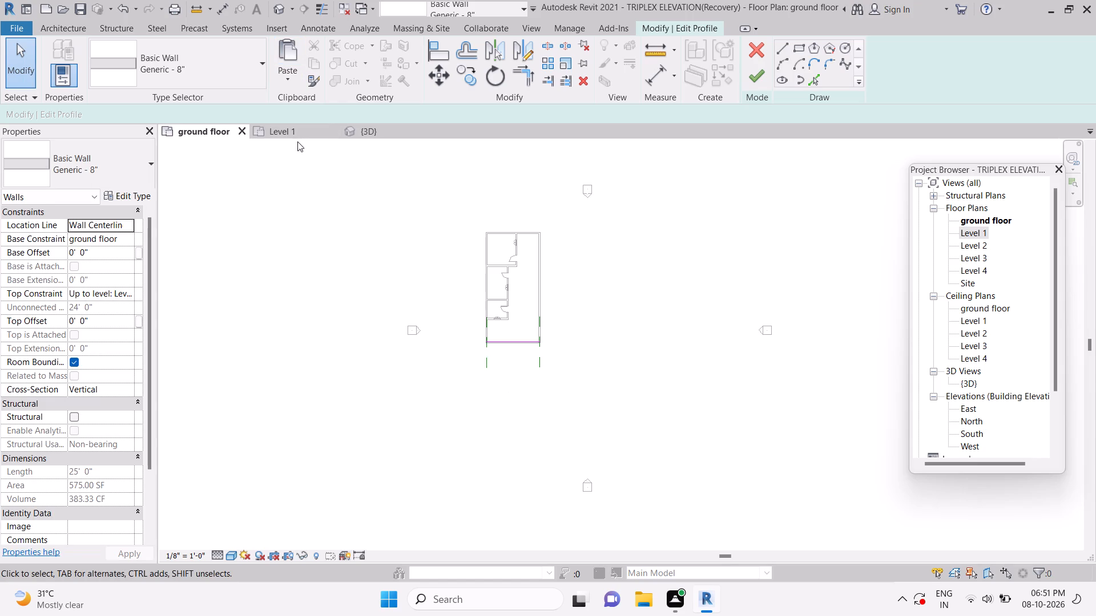
left_click(291, 129)
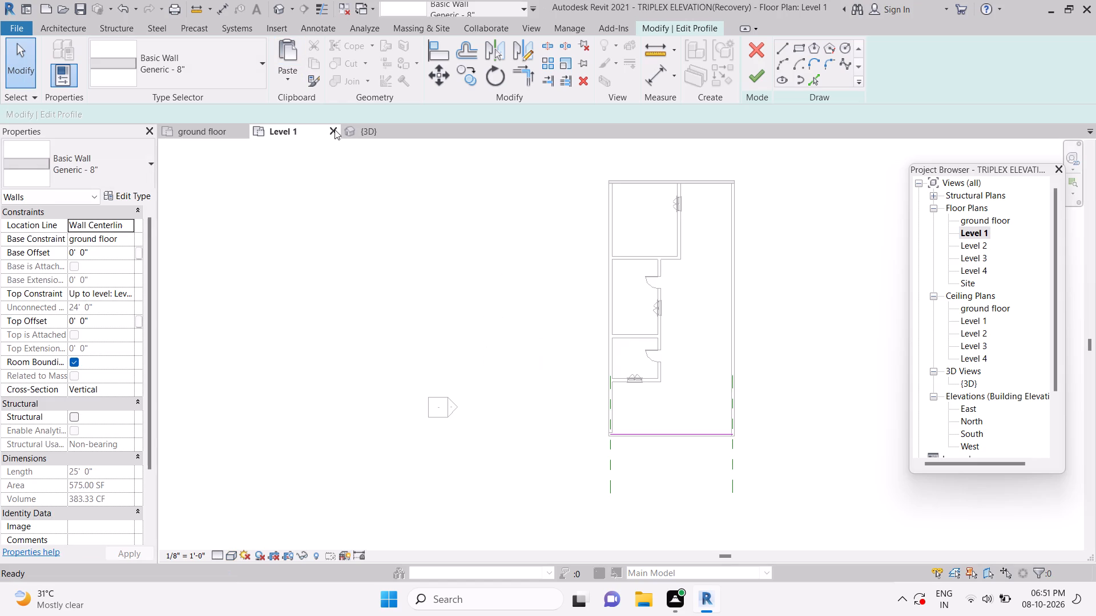
Examine the top and side sketch lines of the south exterior wall's profile in the 3D view.
left_click_drag(382, 134, 389, 135)
scroll(389, 135, "down", 5)
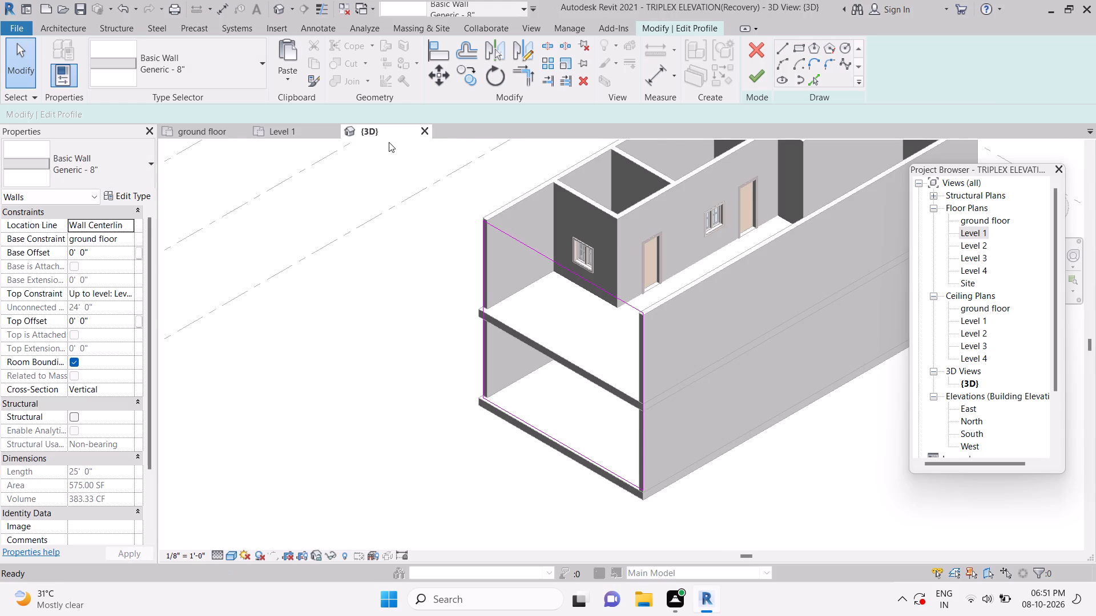
scroll(397, 159, "down", 1)
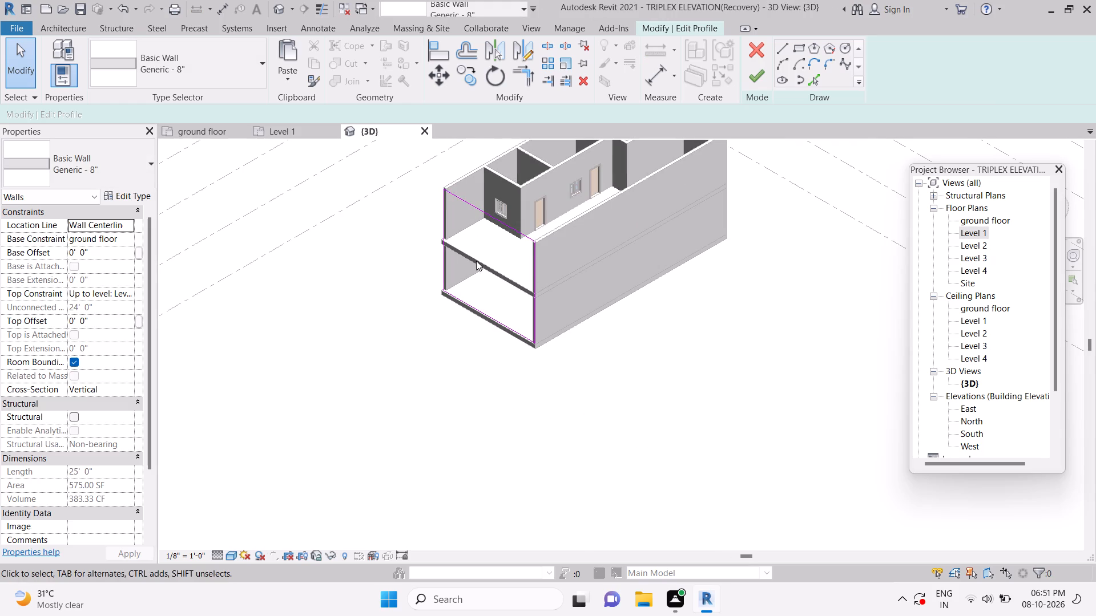
left_click(481, 214)
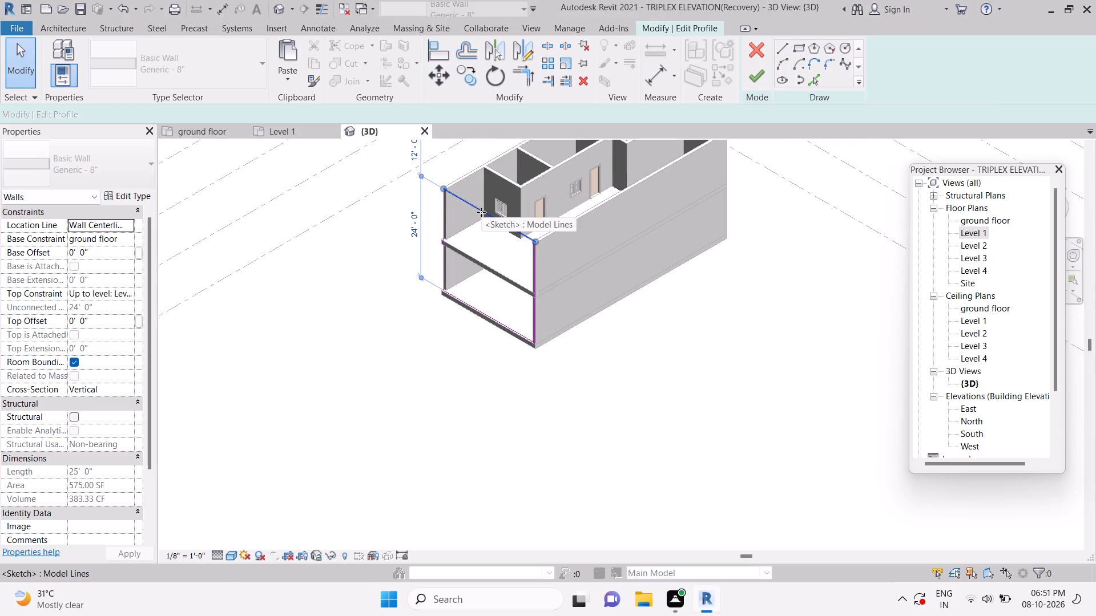
left_click(487, 266)
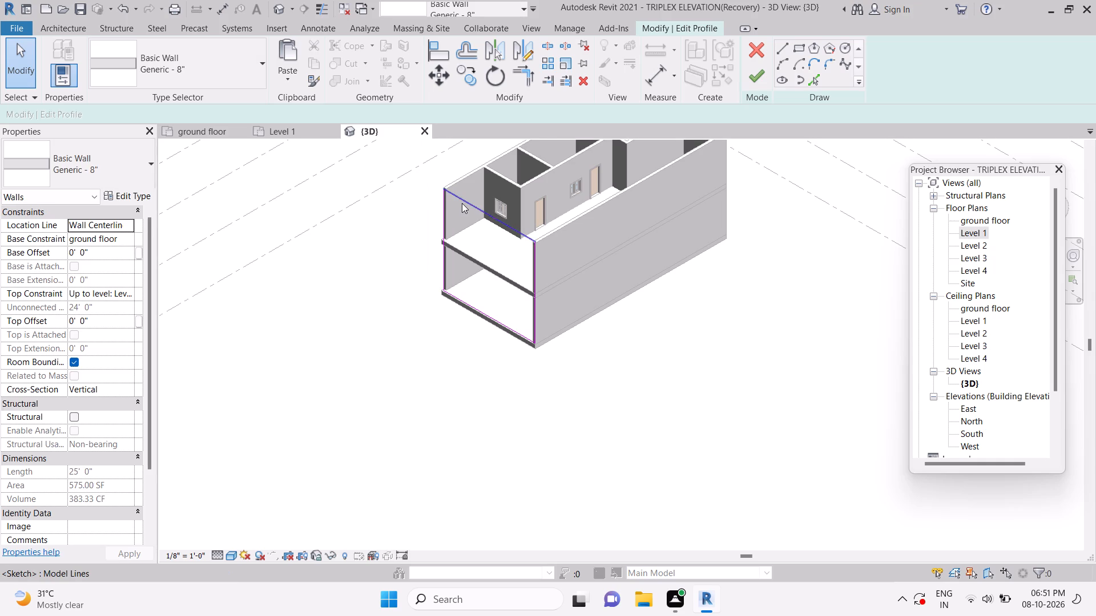
left_click(465, 202)
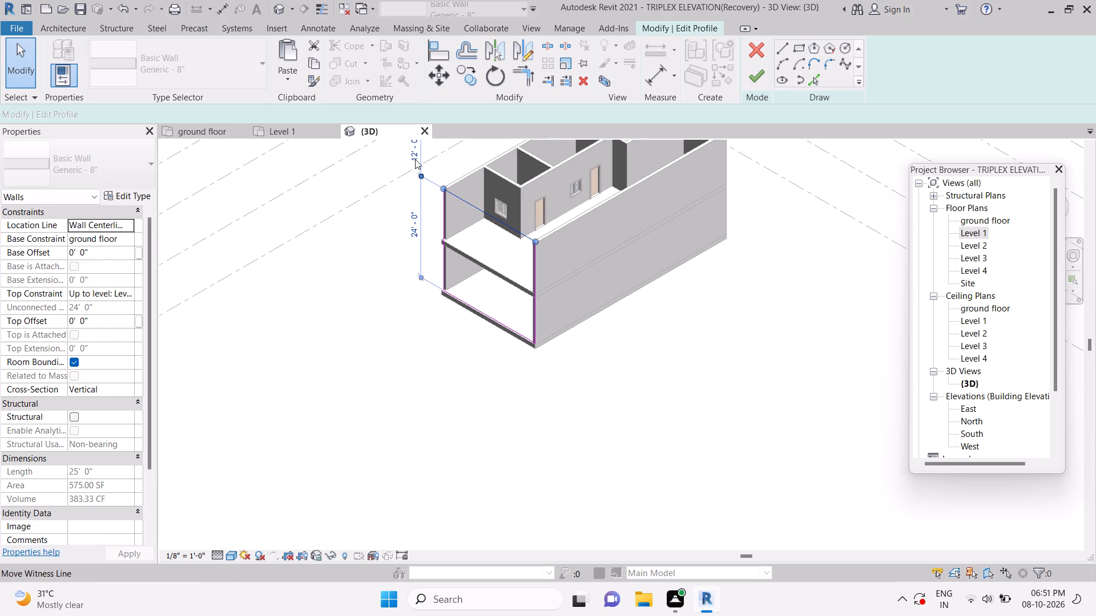
left_click(377, 316)
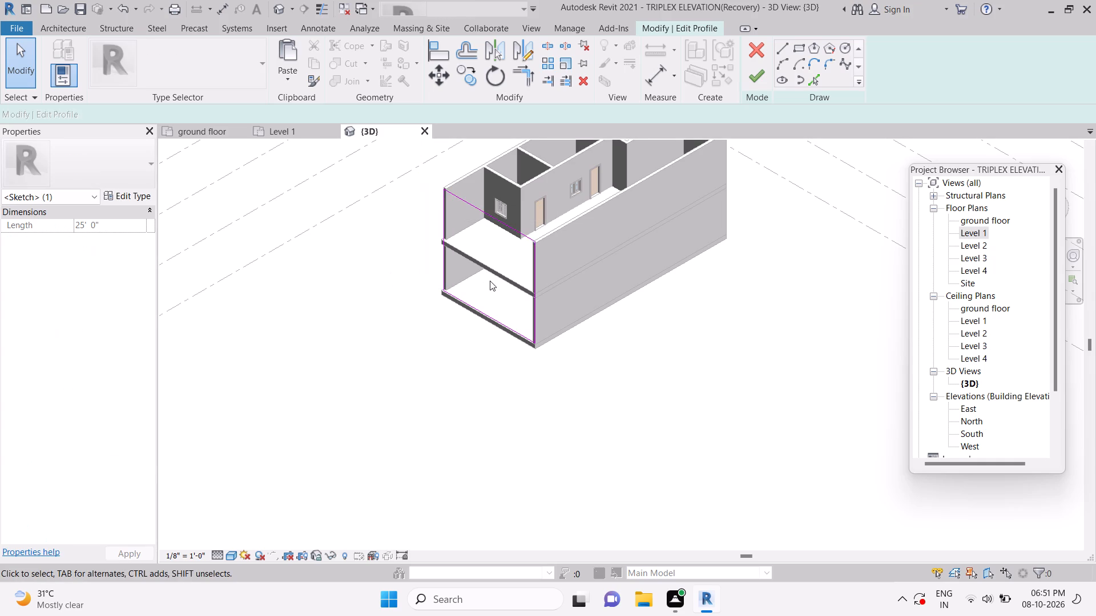
left_click(498, 278)
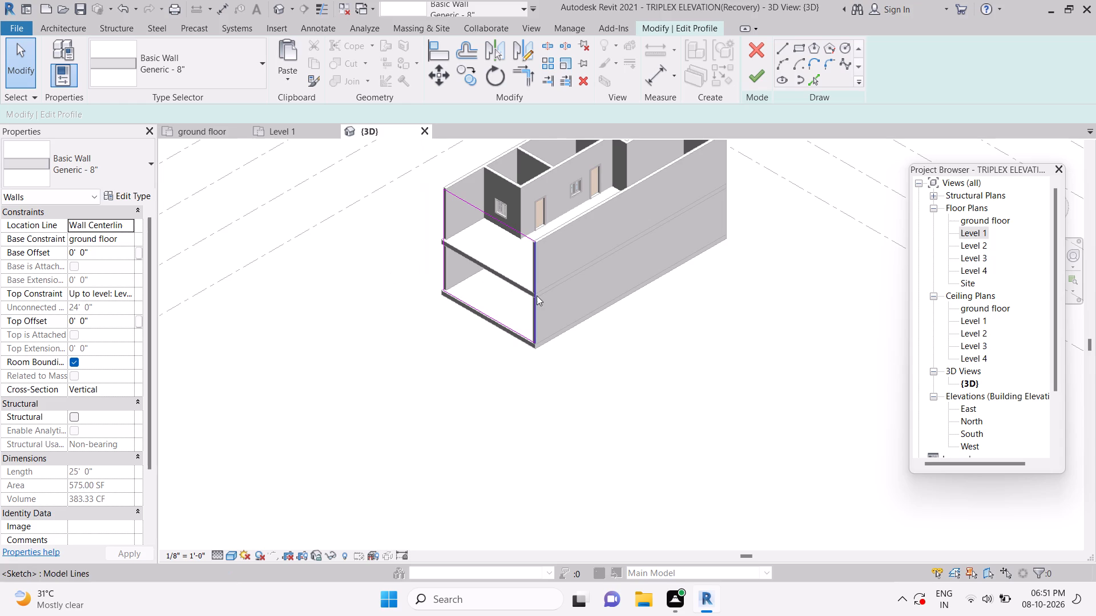
left_click(542, 293)
left_click(529, 293)
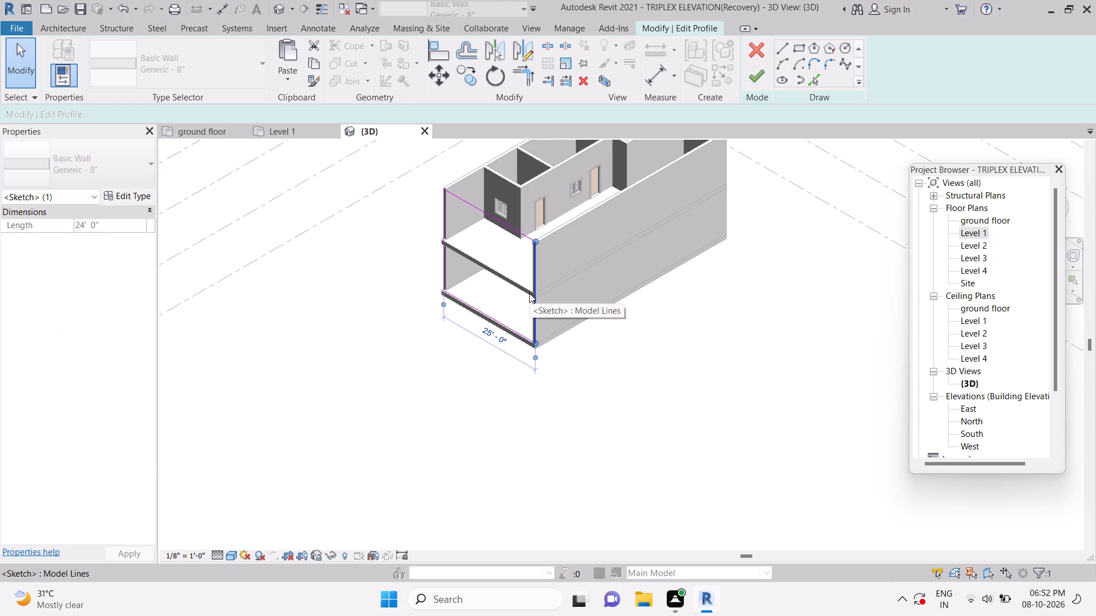
left_click(498, 276)
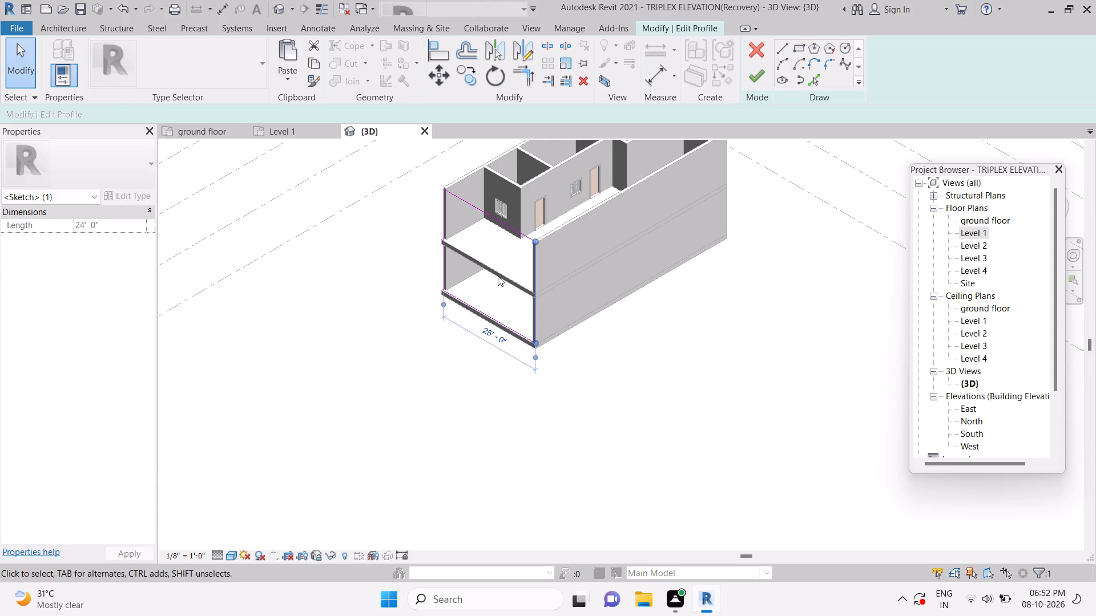
left_click(498, 273)
left_click(498, 273)
scroll(483, 268, "up", 4)
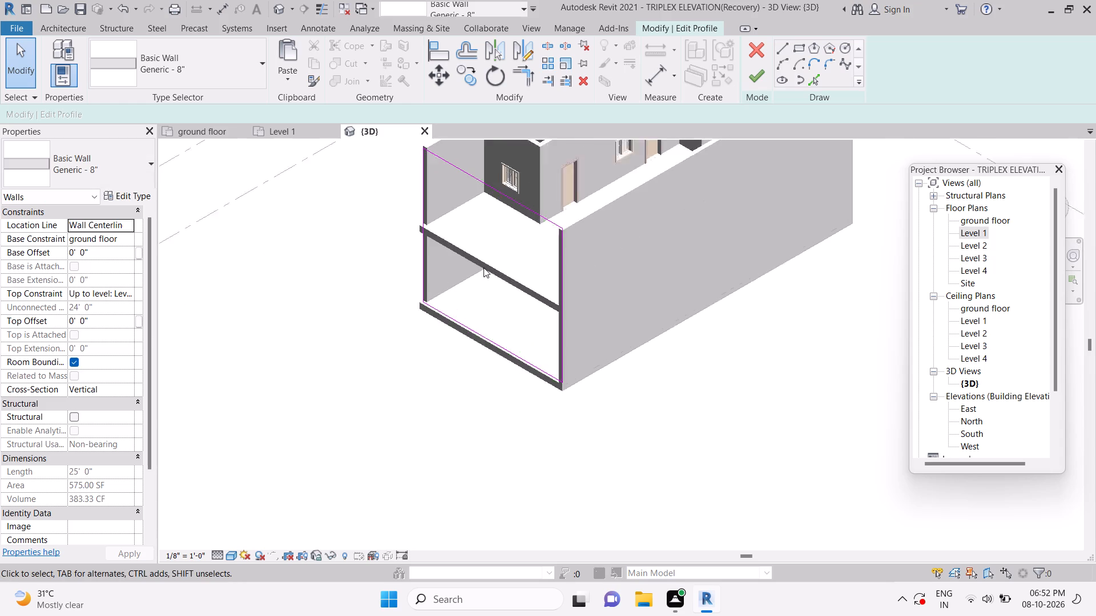
scroll(483, 267, "up", 4)
left_click(504, 263)
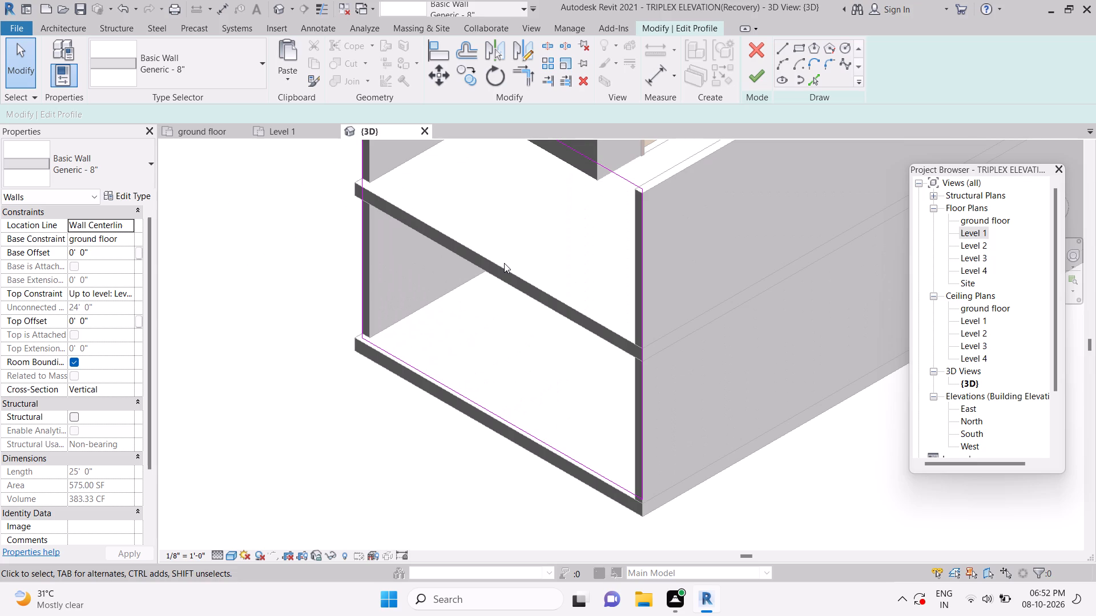
scroll(503, 266, "down", 5)
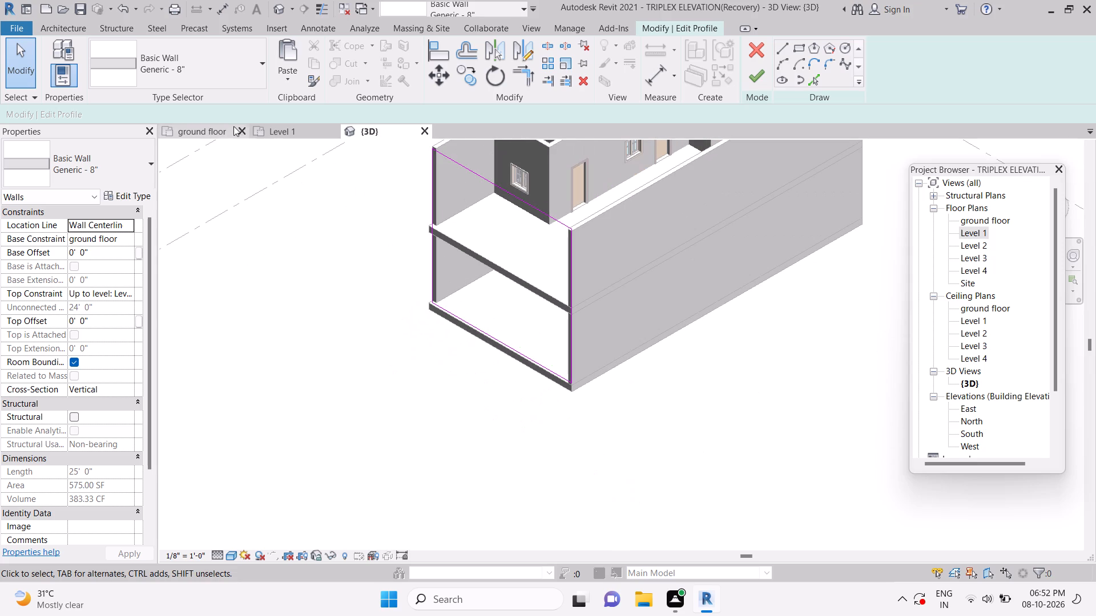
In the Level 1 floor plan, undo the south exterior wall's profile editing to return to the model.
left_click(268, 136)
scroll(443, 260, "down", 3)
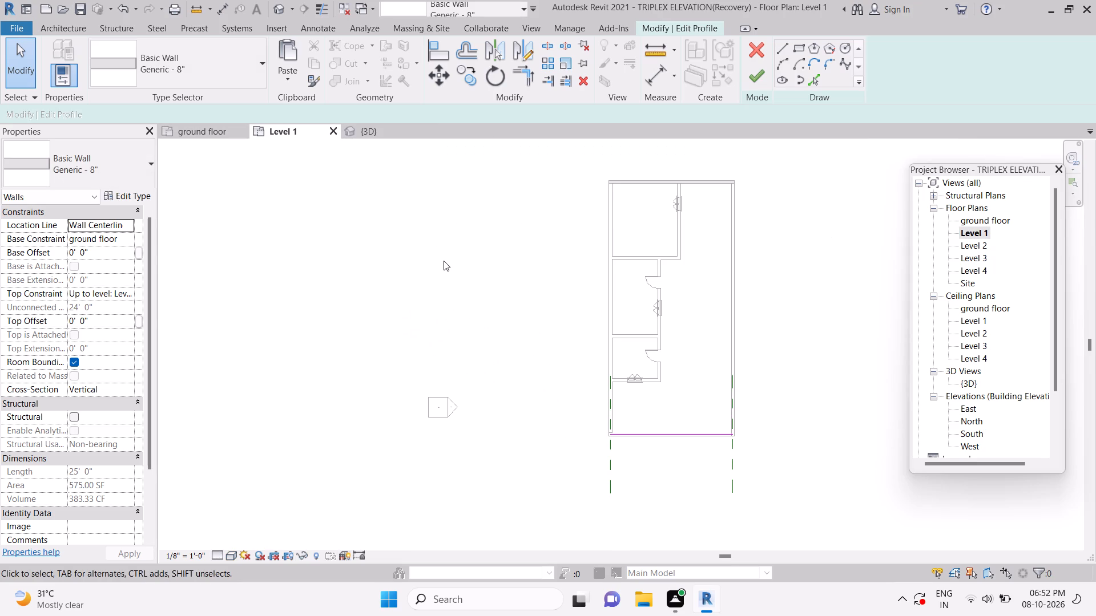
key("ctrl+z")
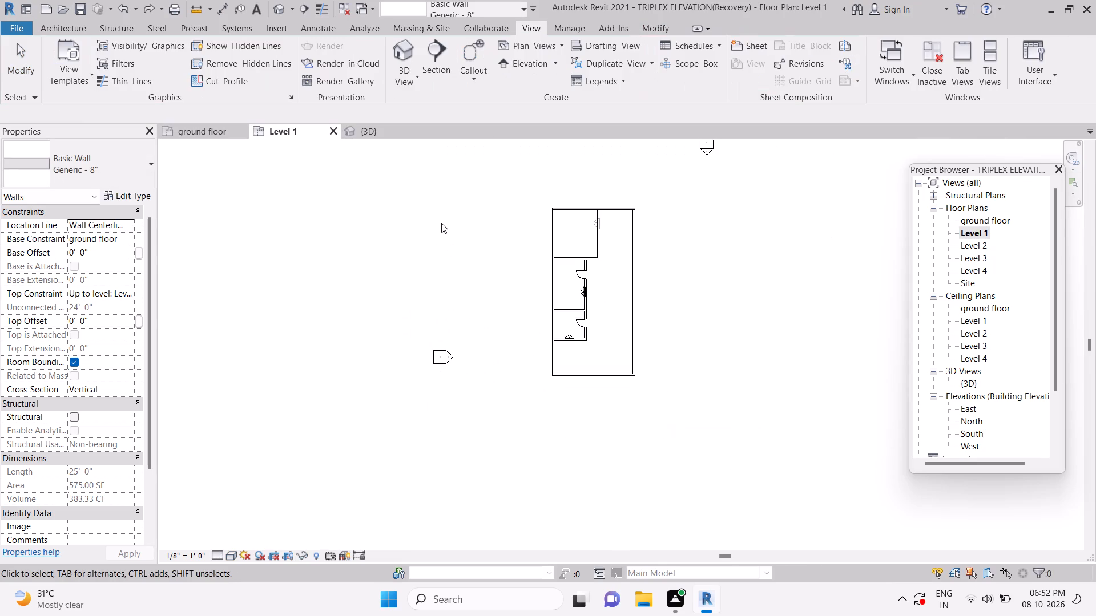
In Level 1, pull the south exterior wall's west end back in line with the interior partition, making the wall 15' 0" long.
left_click(583, 376)
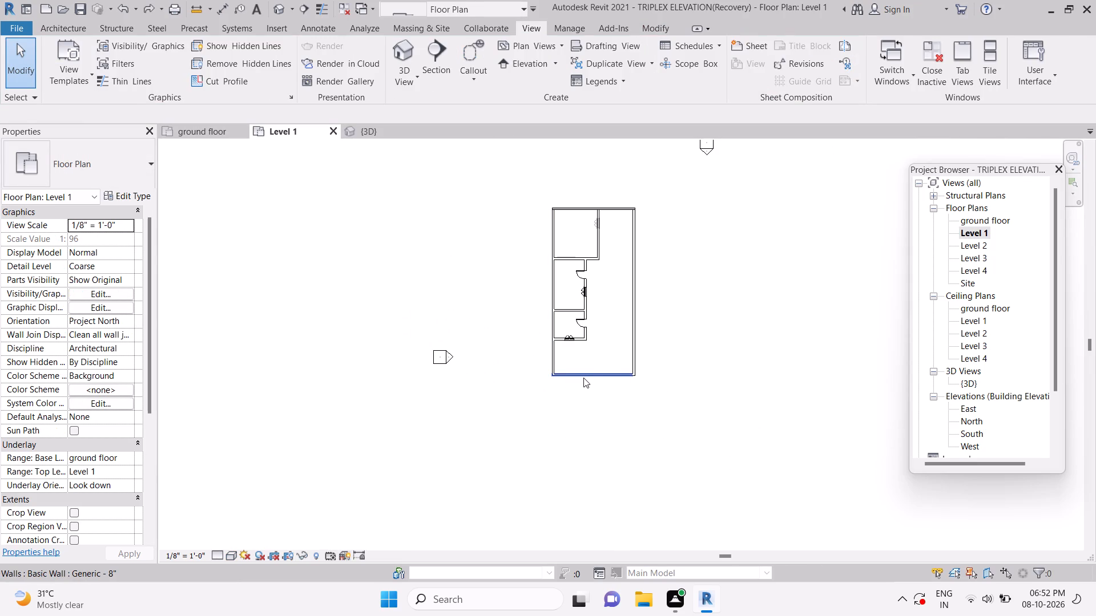
left_click(548, 371)
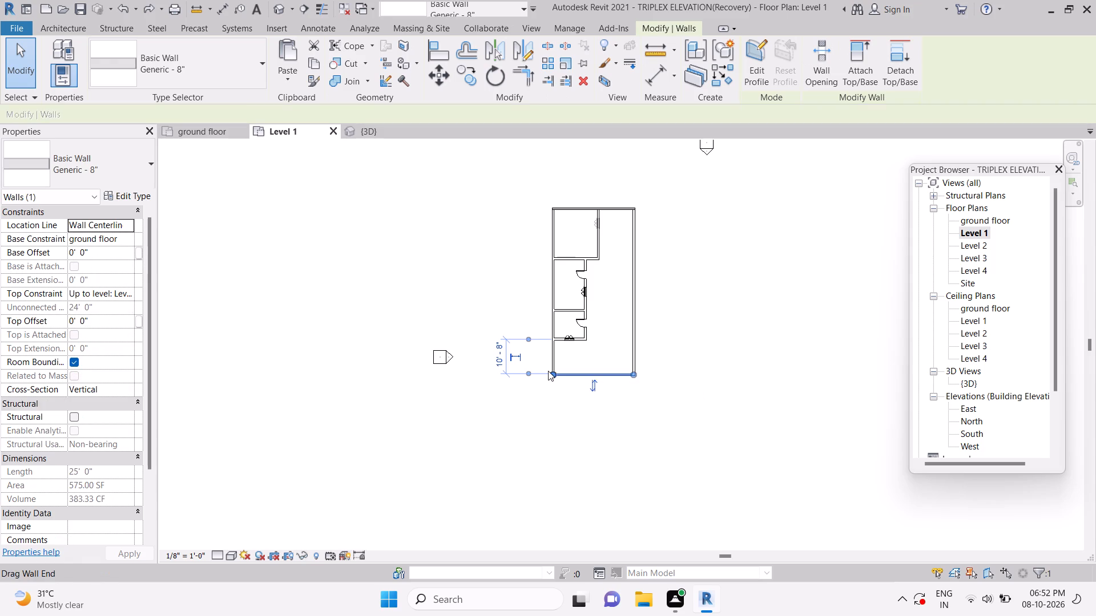
left_click(553, 374)
left_click(554, 372)
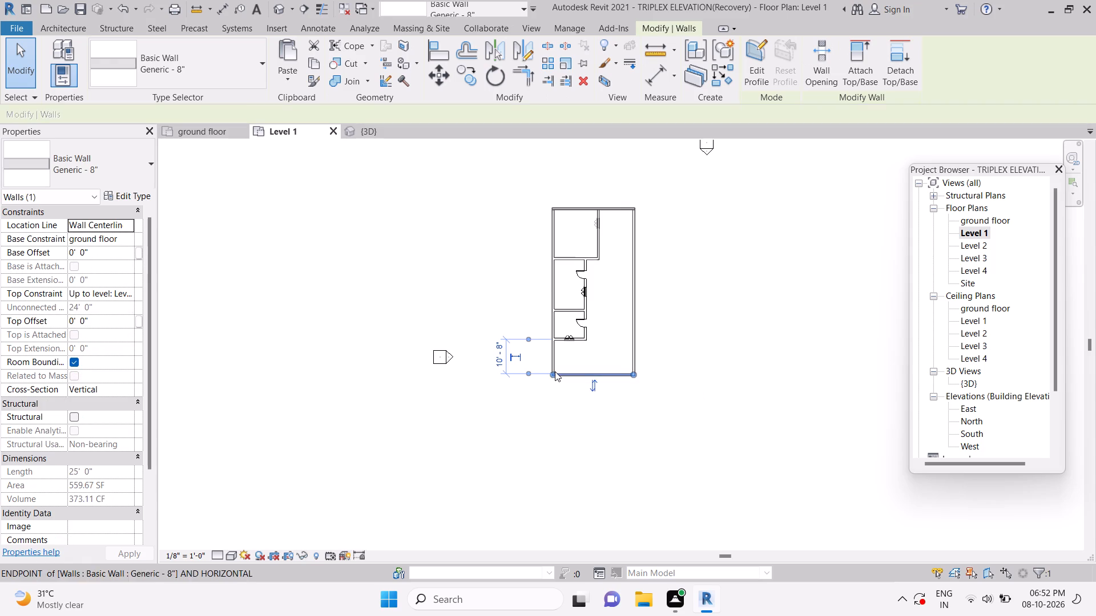
left_click(555, 371)
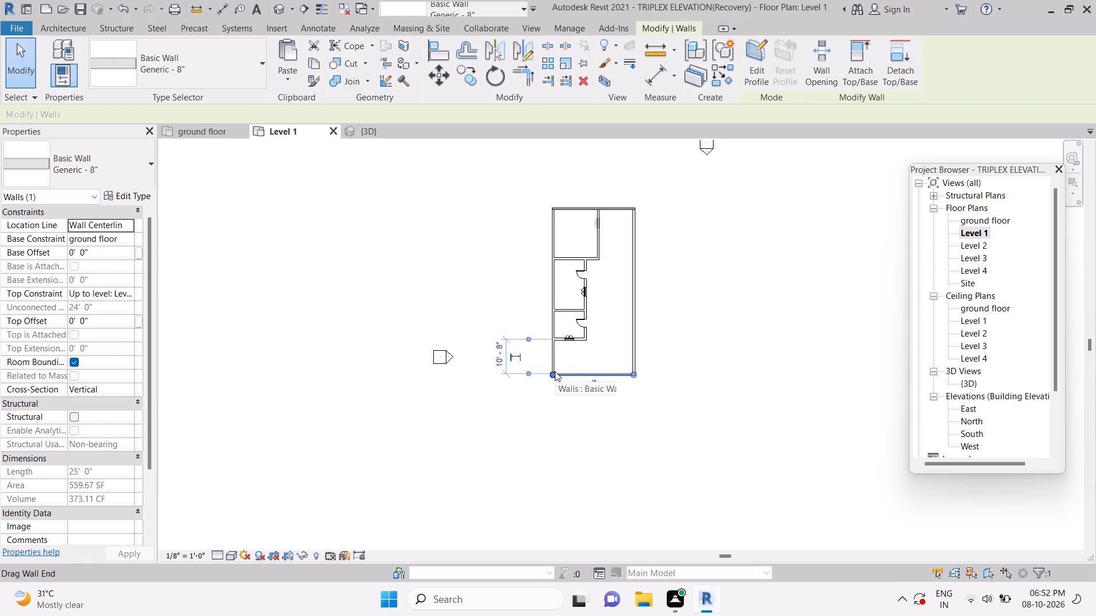
left_click(555, 371)
left_click(555, 371)
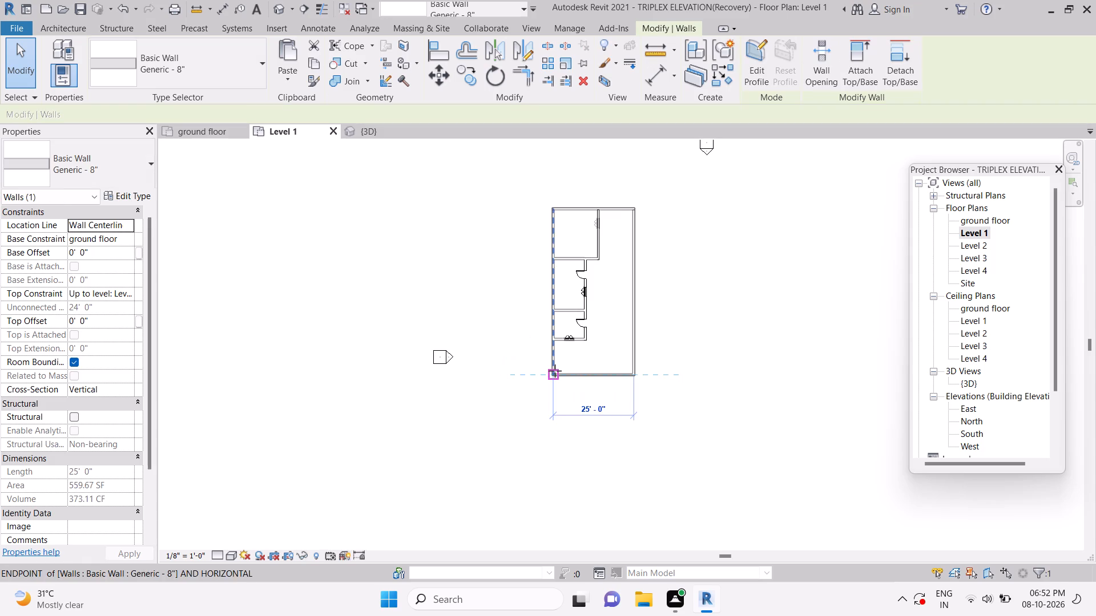
left_click(550, 367)
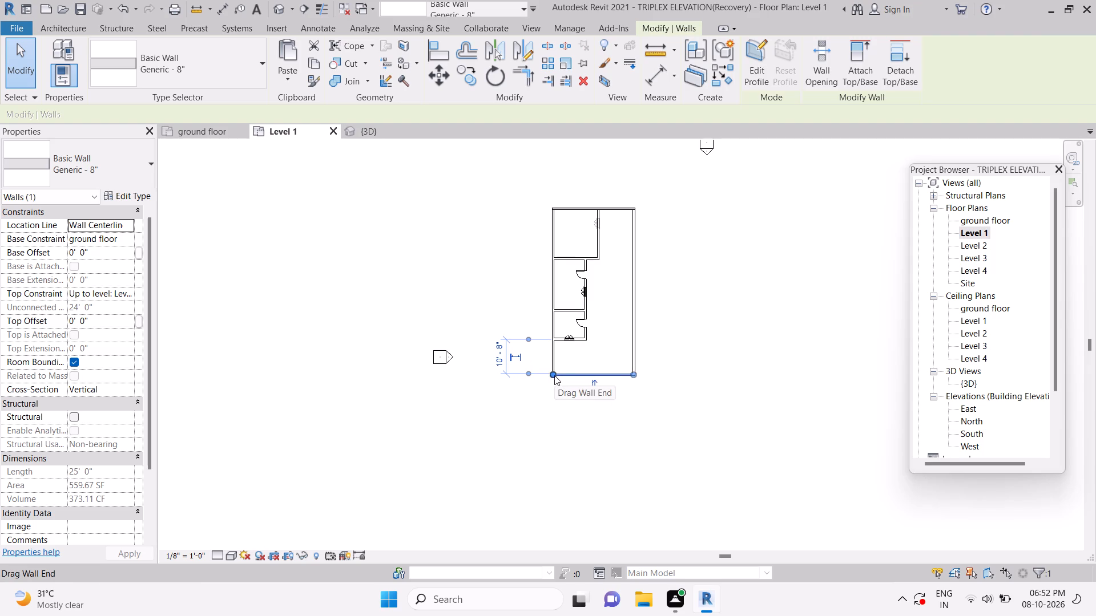
left_click(554, 375)
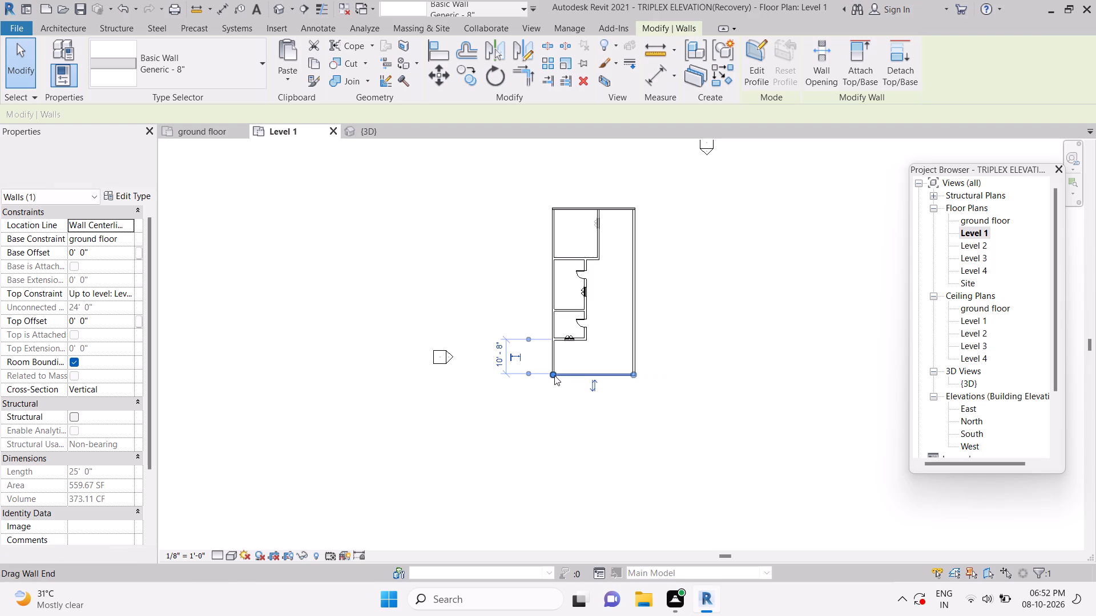
left_click(554, 375)
left_click_drag(554, 375, 586, 401)
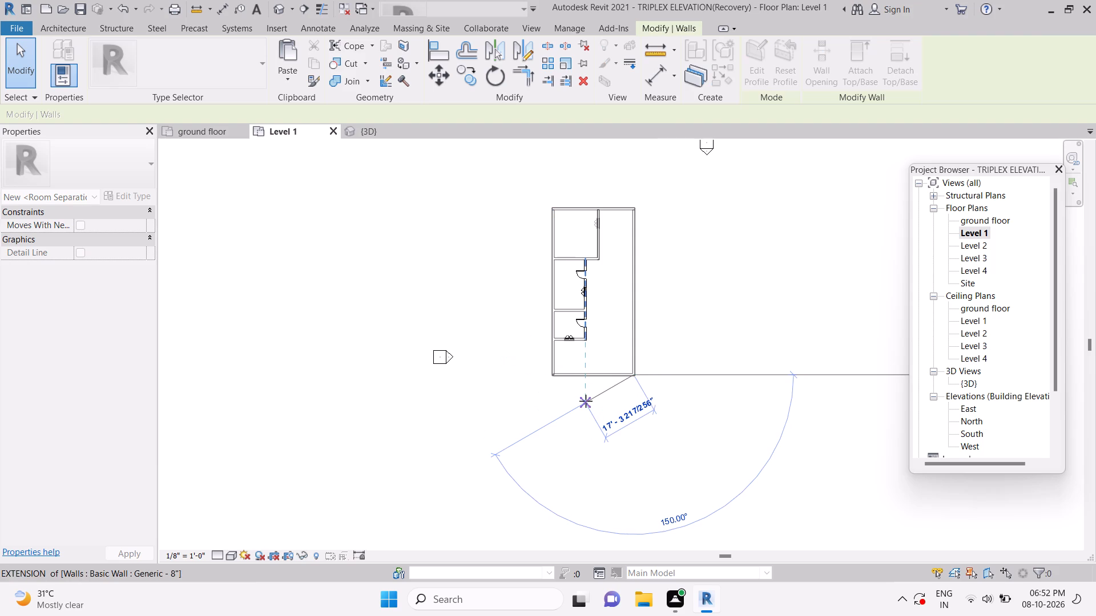
left_click_drag(586, 401, 586, 382)
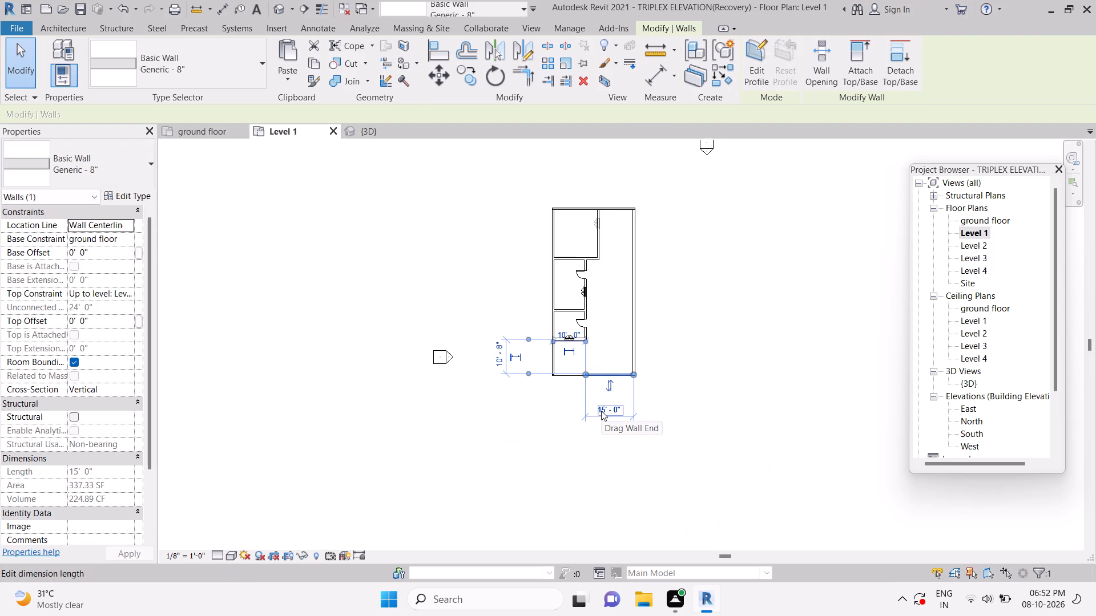
left_click(550, 373)
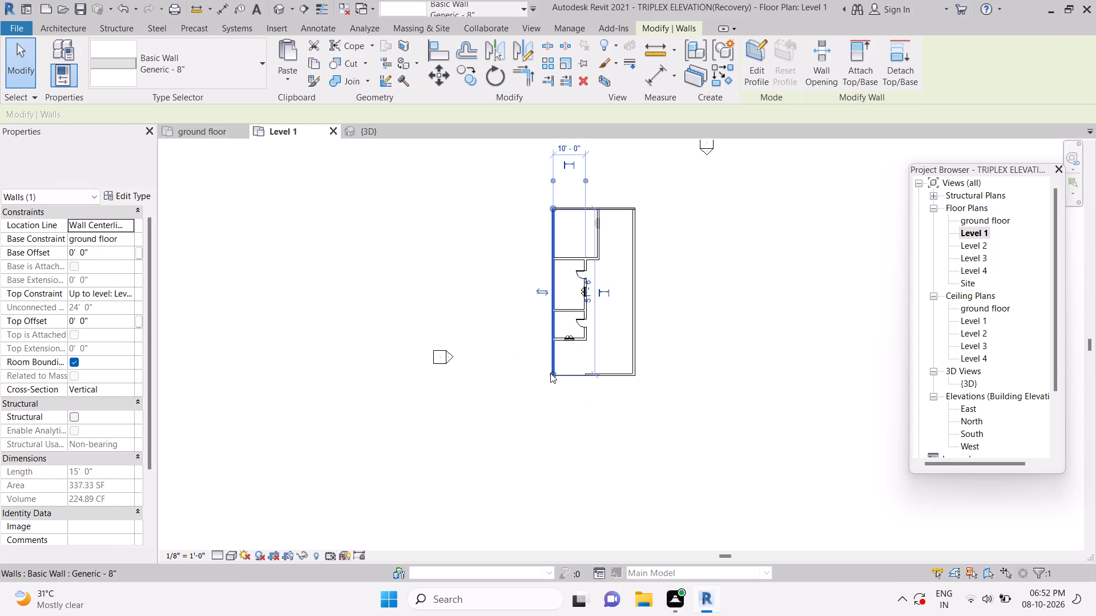
left_click(626, 378)
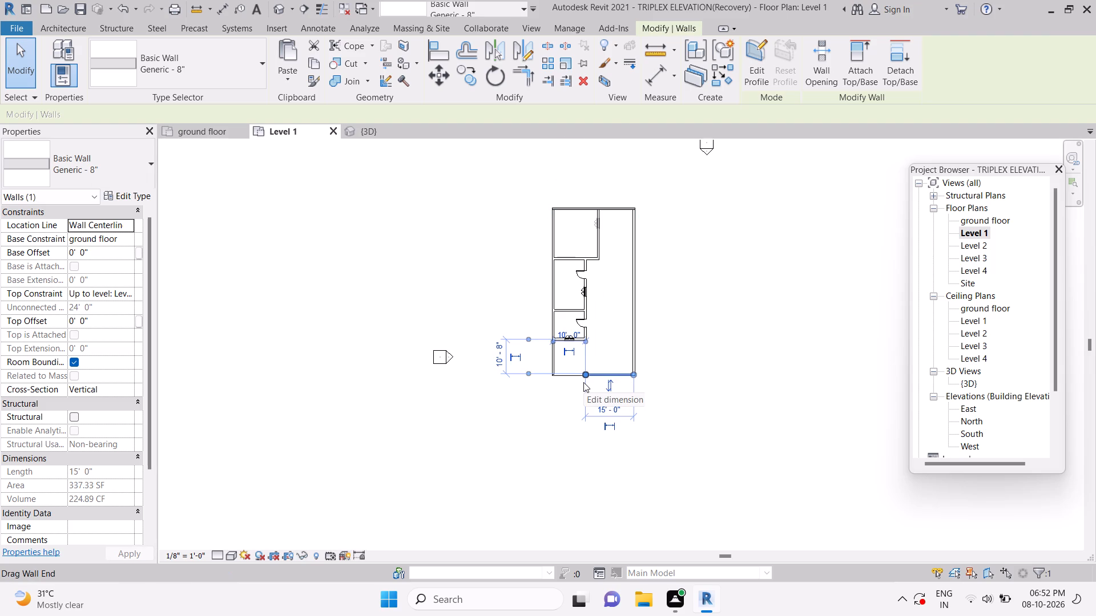
key("Escape")
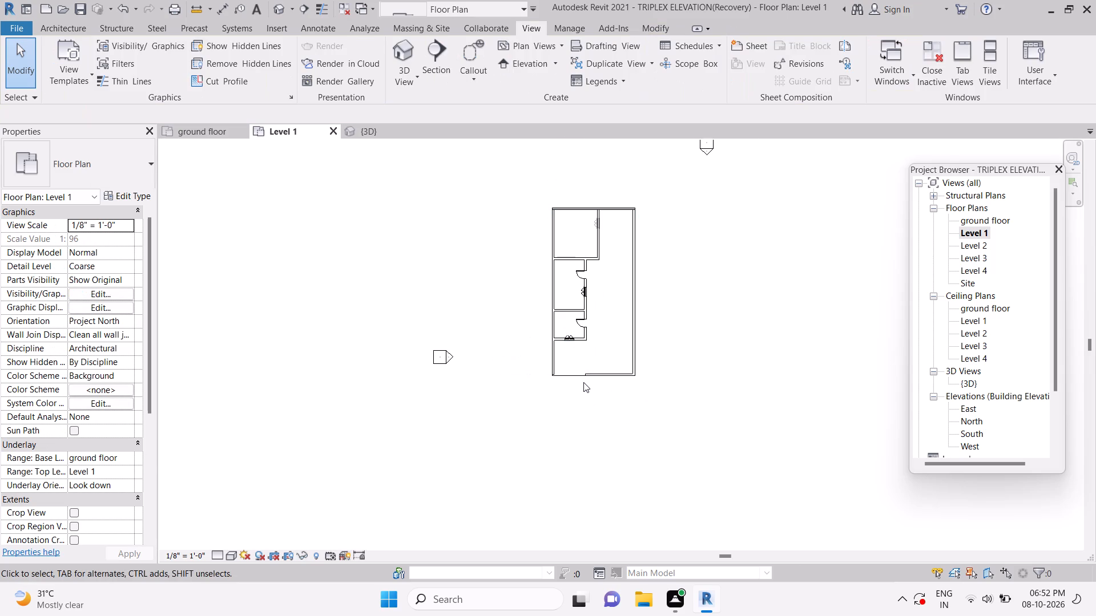
Examine the shortened south wall and the opening beside it in the 3D, ground floor and Level 1 views.
left_click(376, 131)
scroll(430, 281, "down", 2)
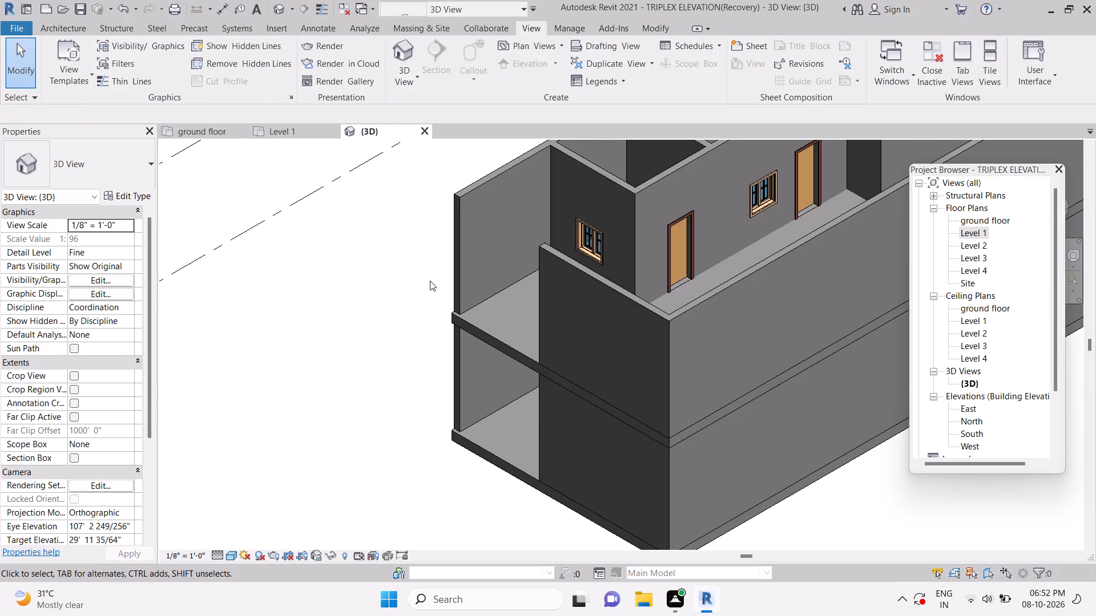
scroll(430, 280, "up", 7)
scroll(433, 264, "down", 5)
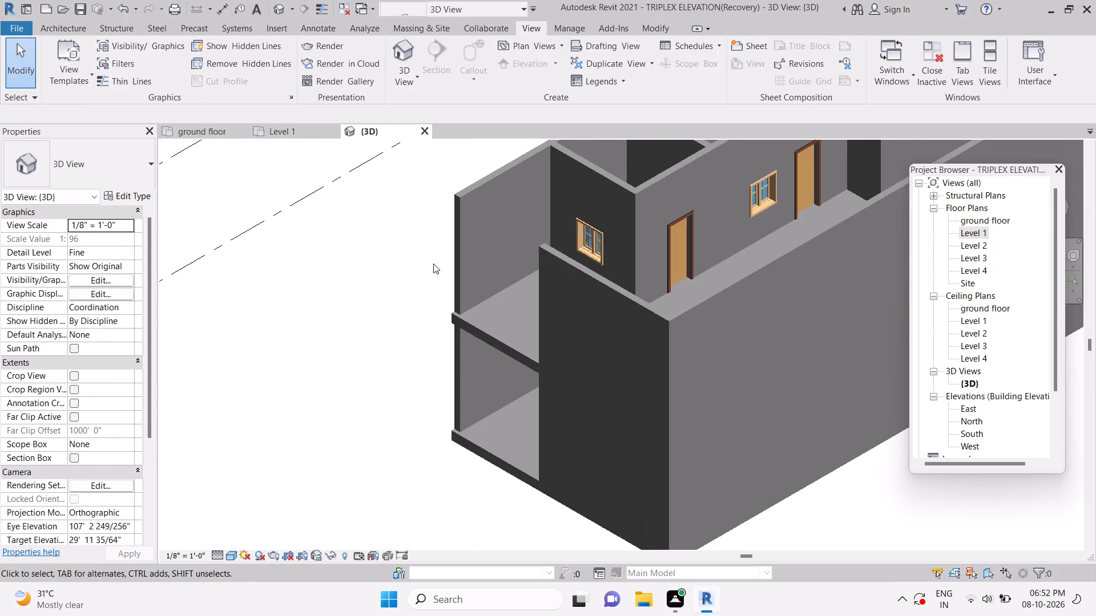
left_click(225, 133)
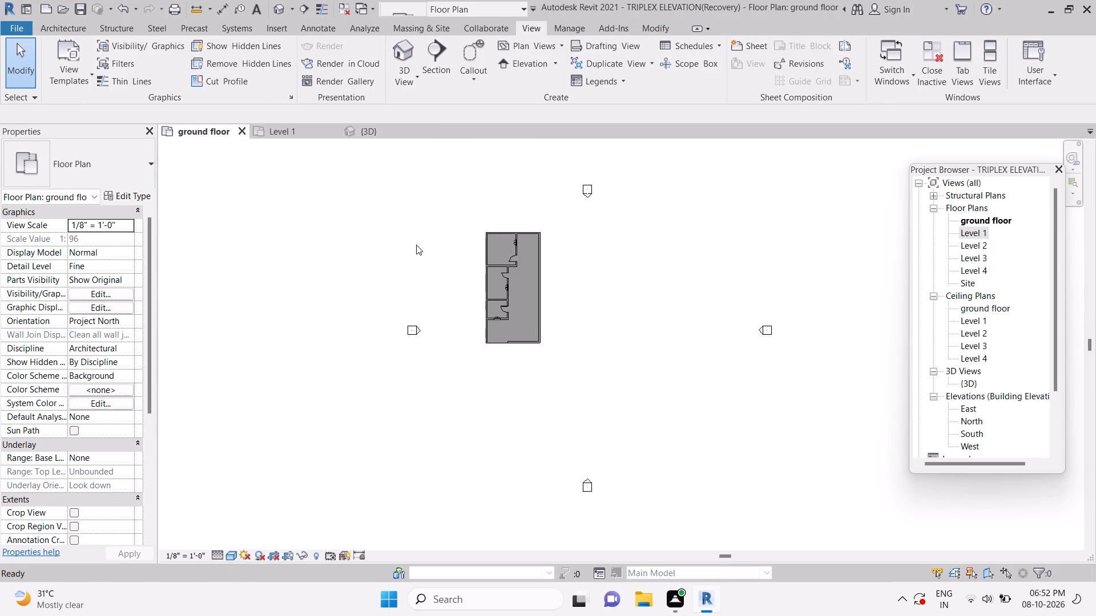
scroll(441, 305, "up", 9)
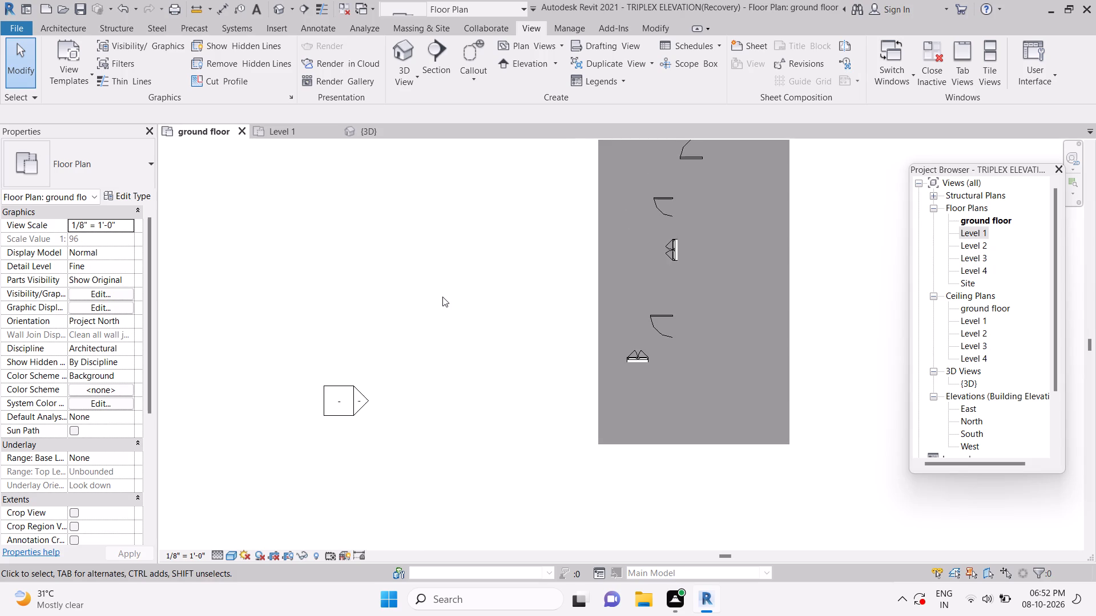
scroll(442, 297, "down", 9)
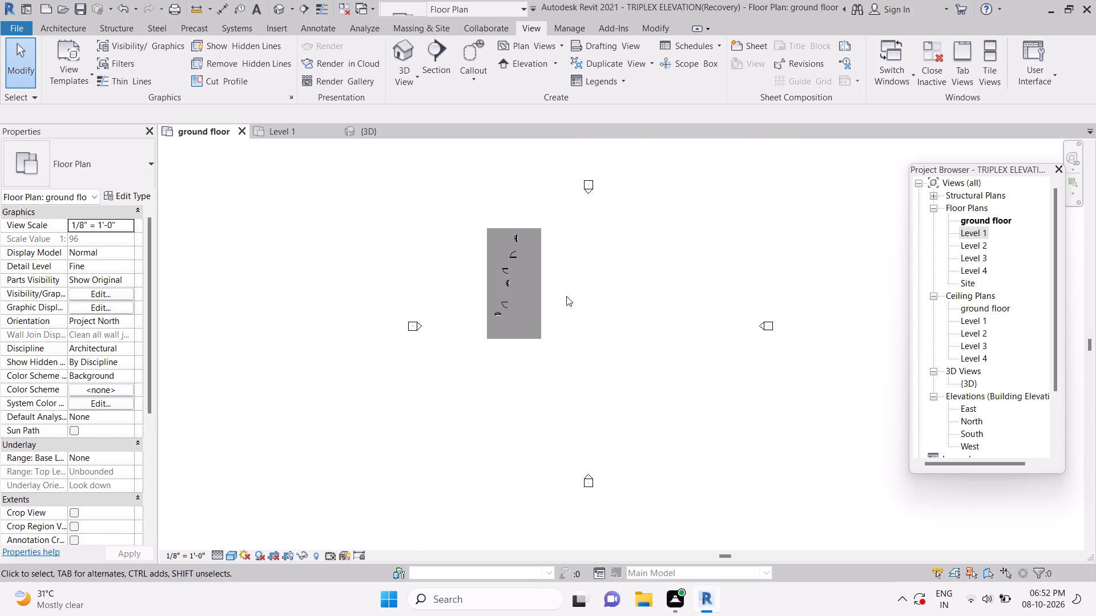
scroll(566, 296, "down", 1)
left_click(301, 125)
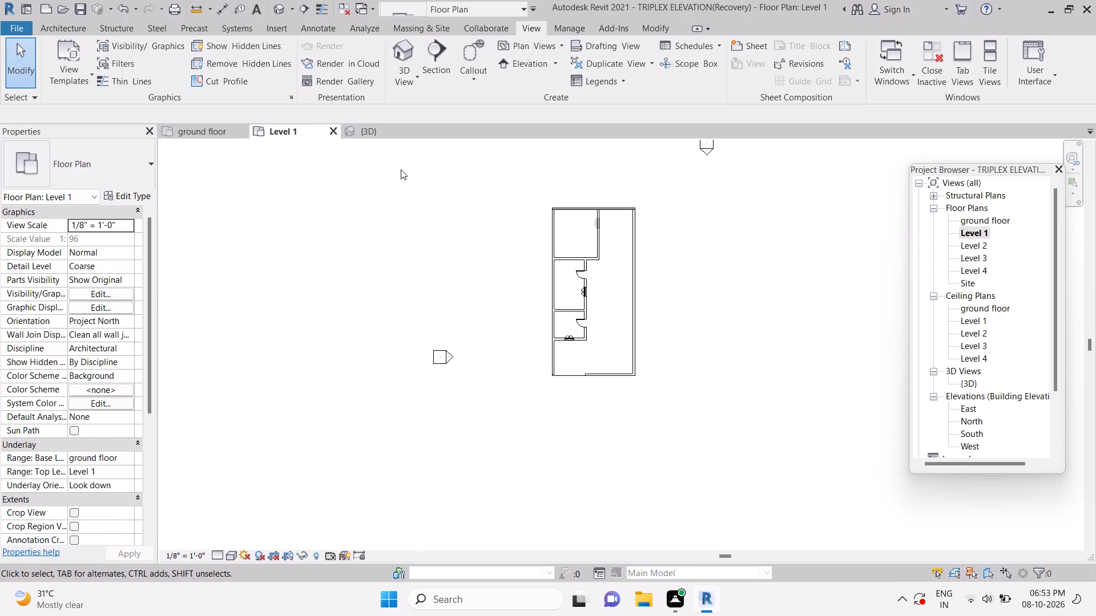
scroll(511, 337, "up", 8)
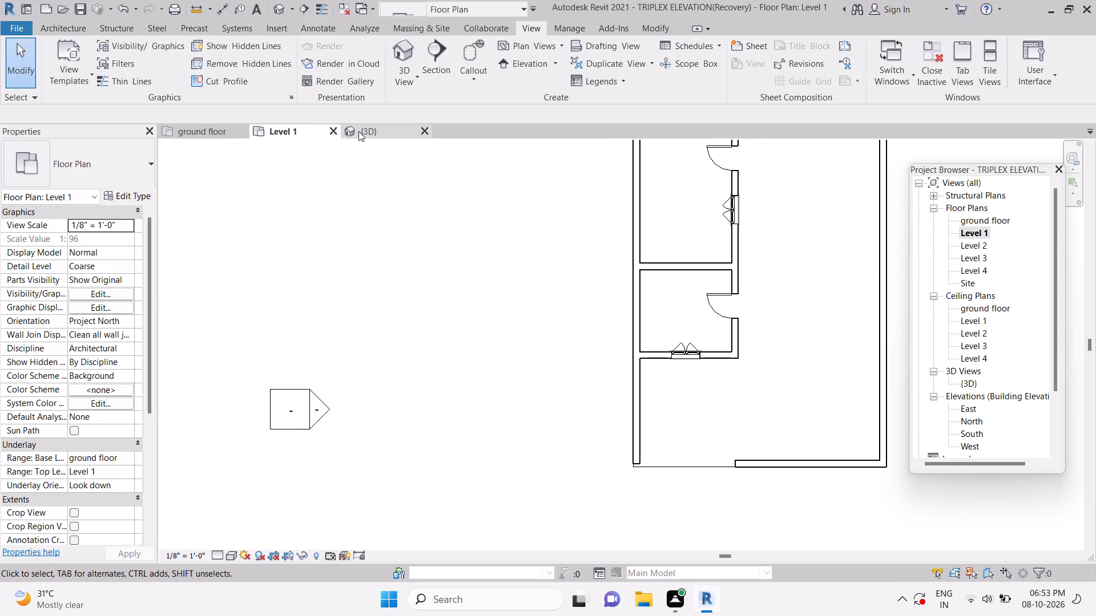
left_click(374, 133)
scroll(414, 207, "down", 4)
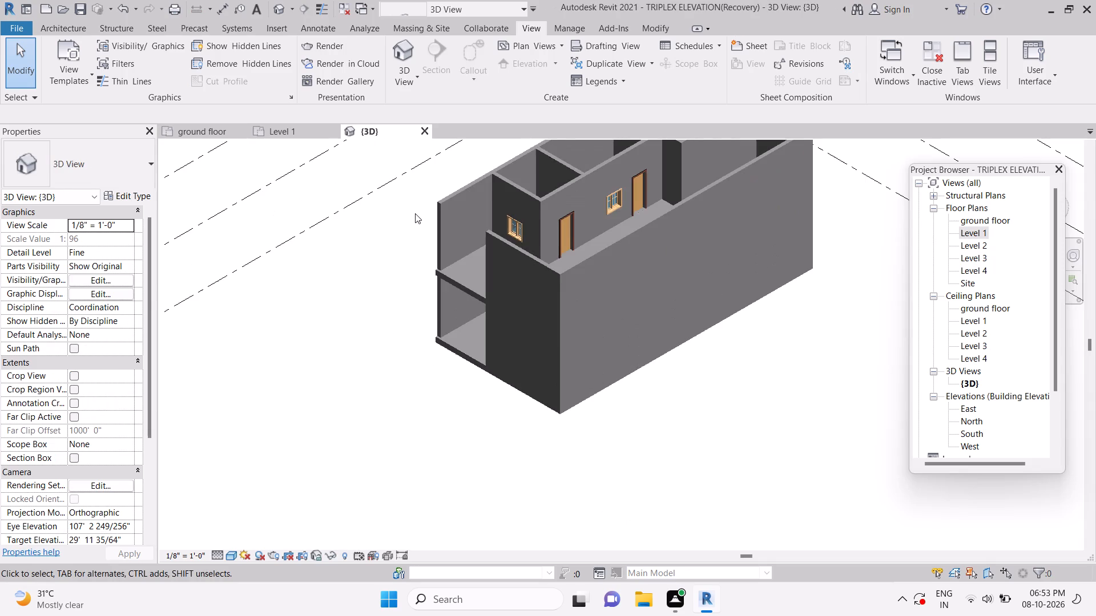
scroll(415, 213, "up", 4)
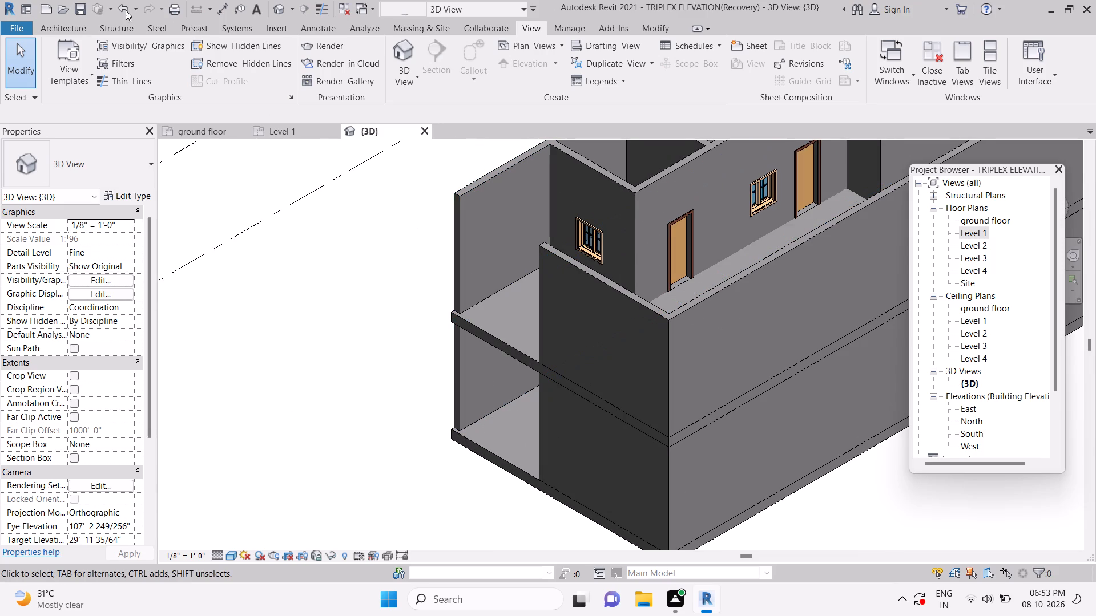
Open the project's material browser.
left_click(51, 27)
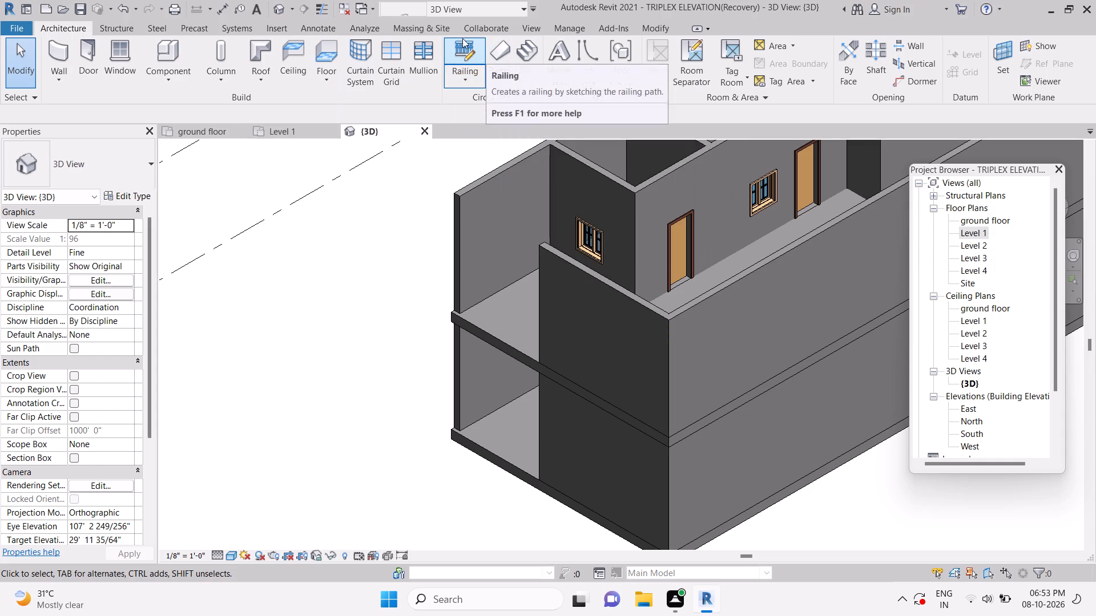
left_click(573, 26)
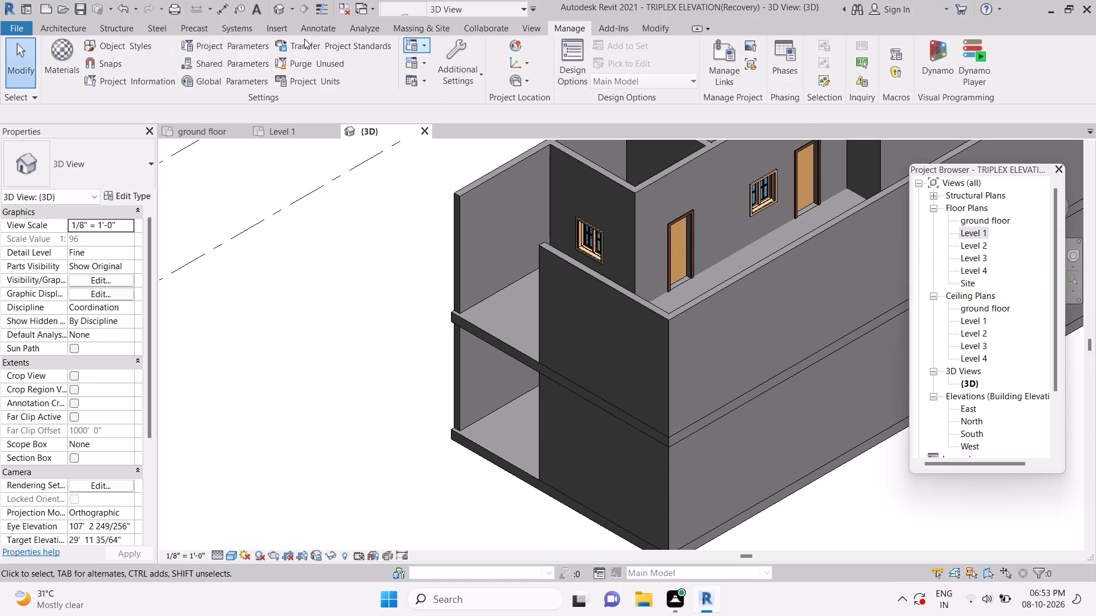
left_click(58, 56)
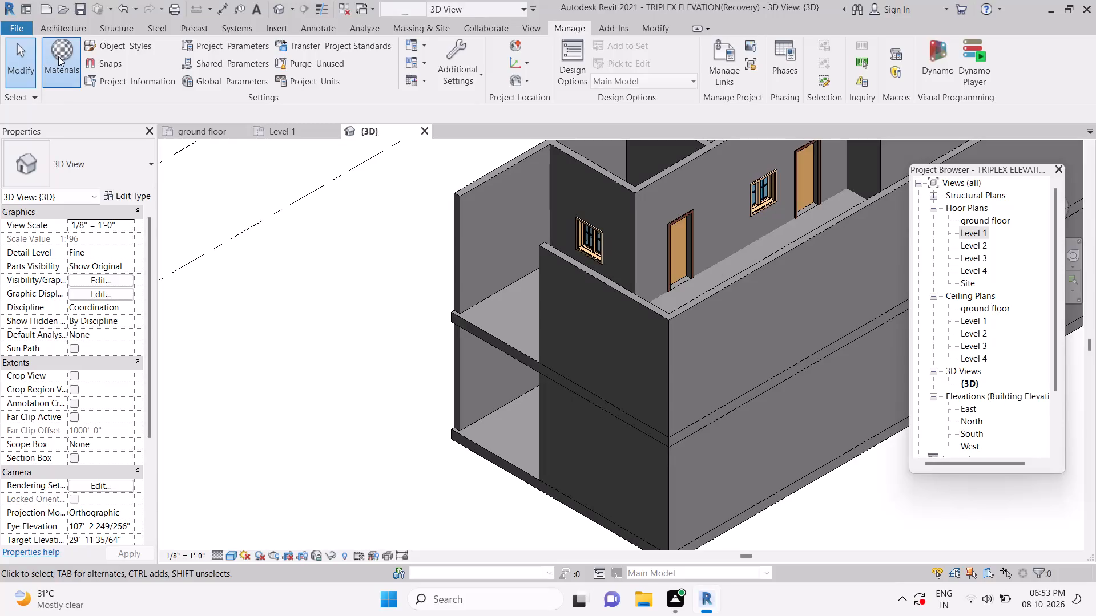
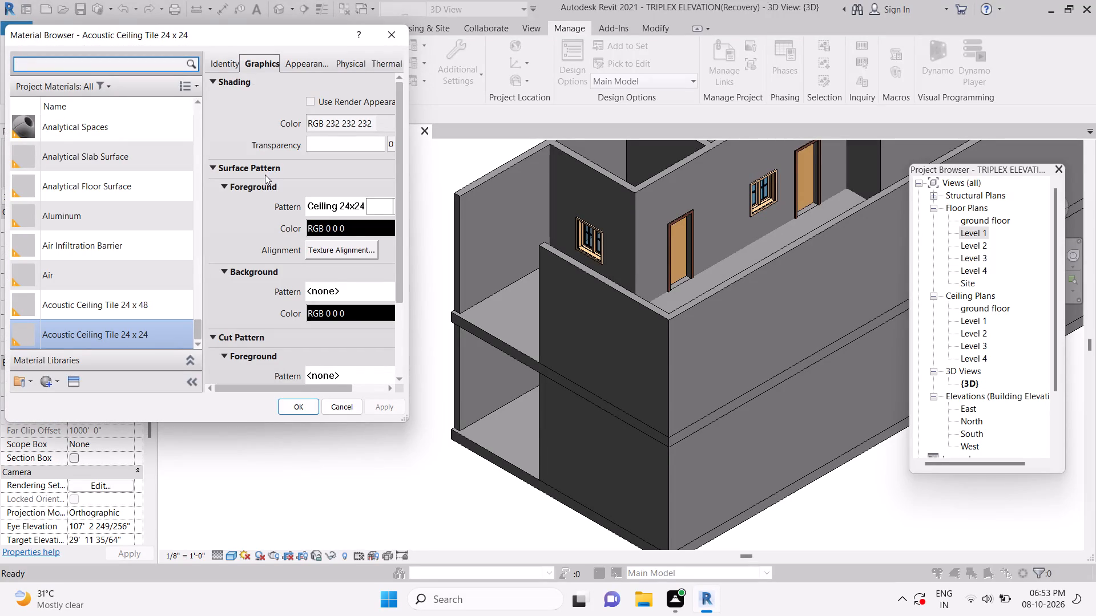
Create a new default material in the project's material list.
left_click(190, 62)
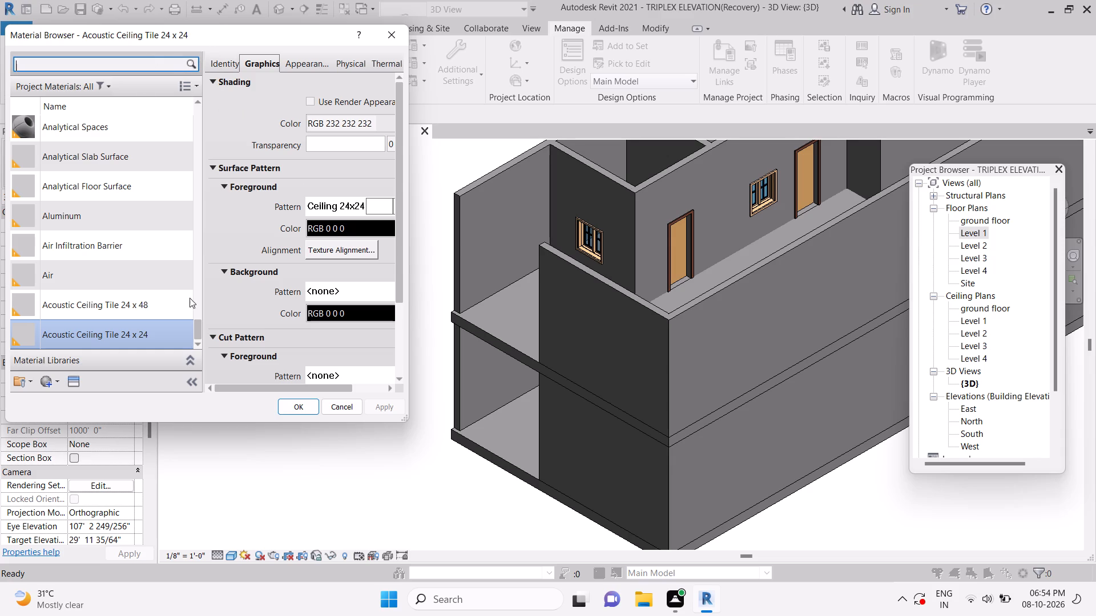
left_click(43, 388)
left_click(55, 397)
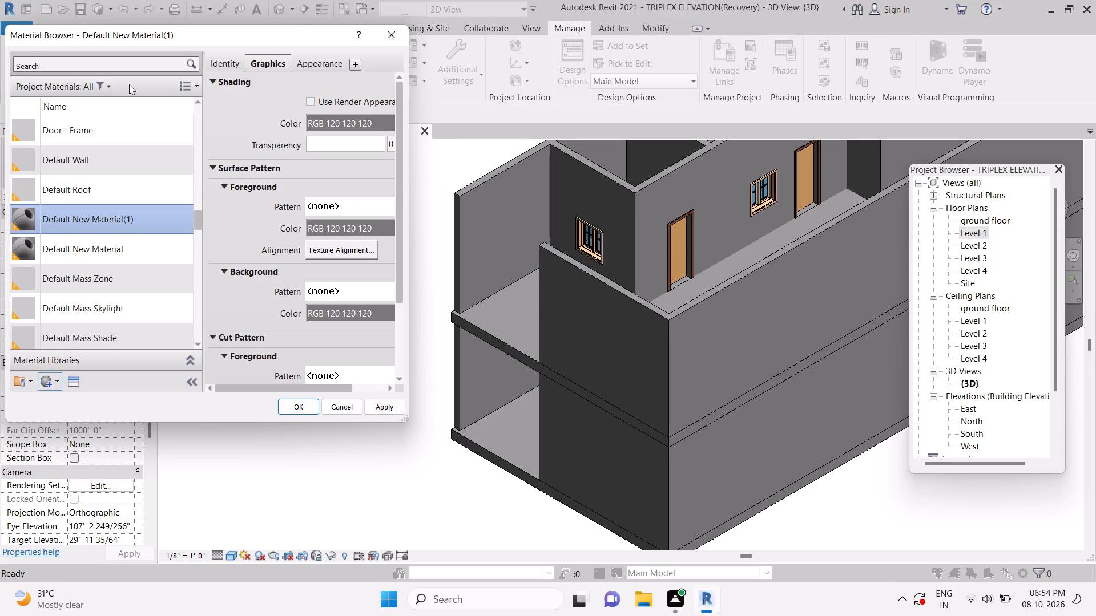
left_click(130, 214)
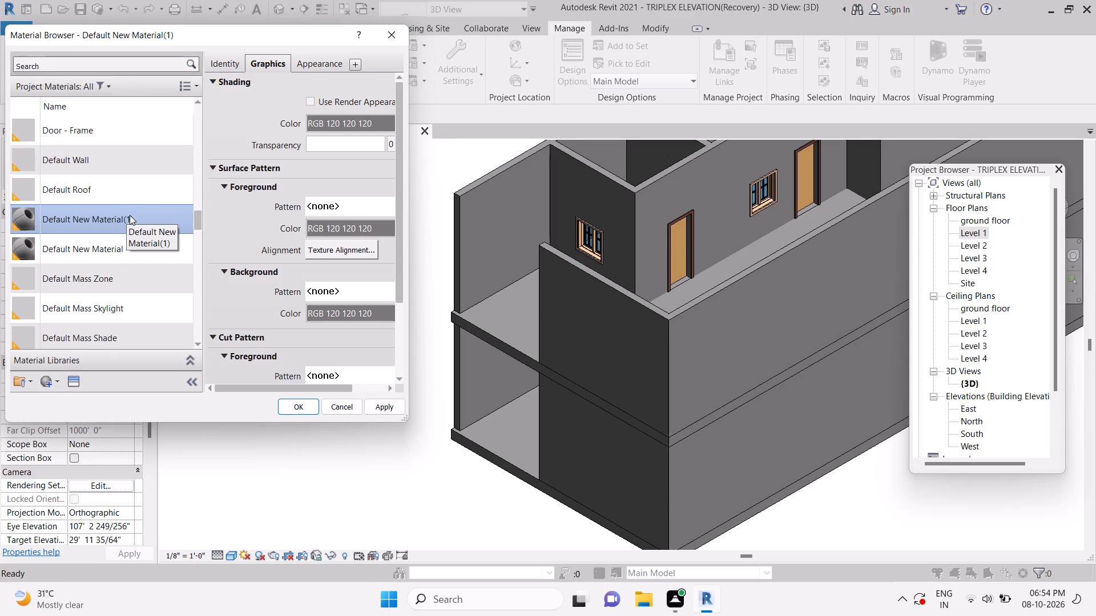
left_click(130, 215)
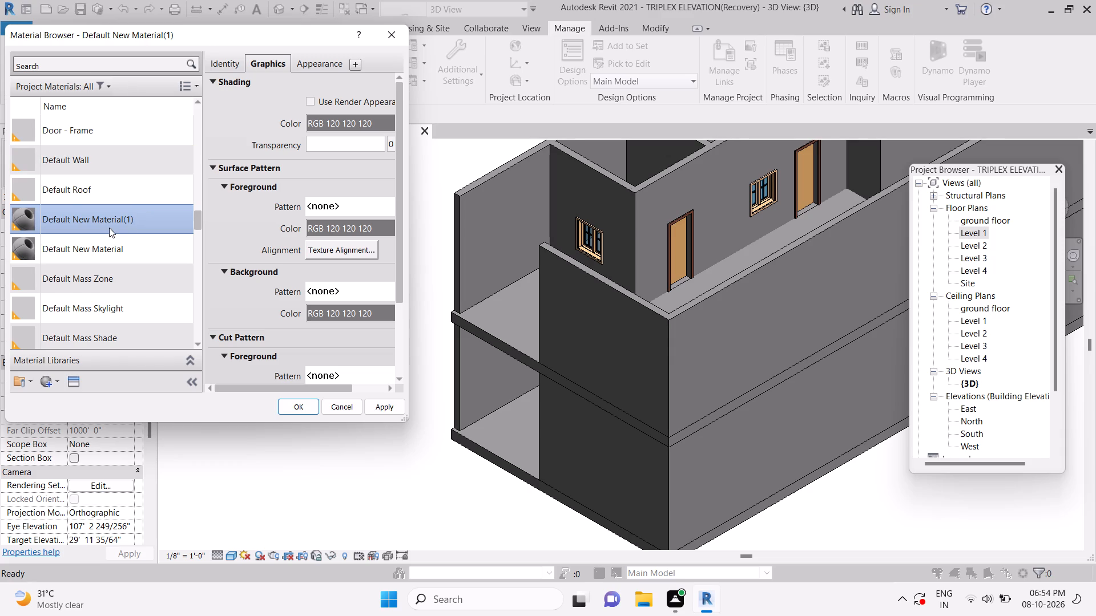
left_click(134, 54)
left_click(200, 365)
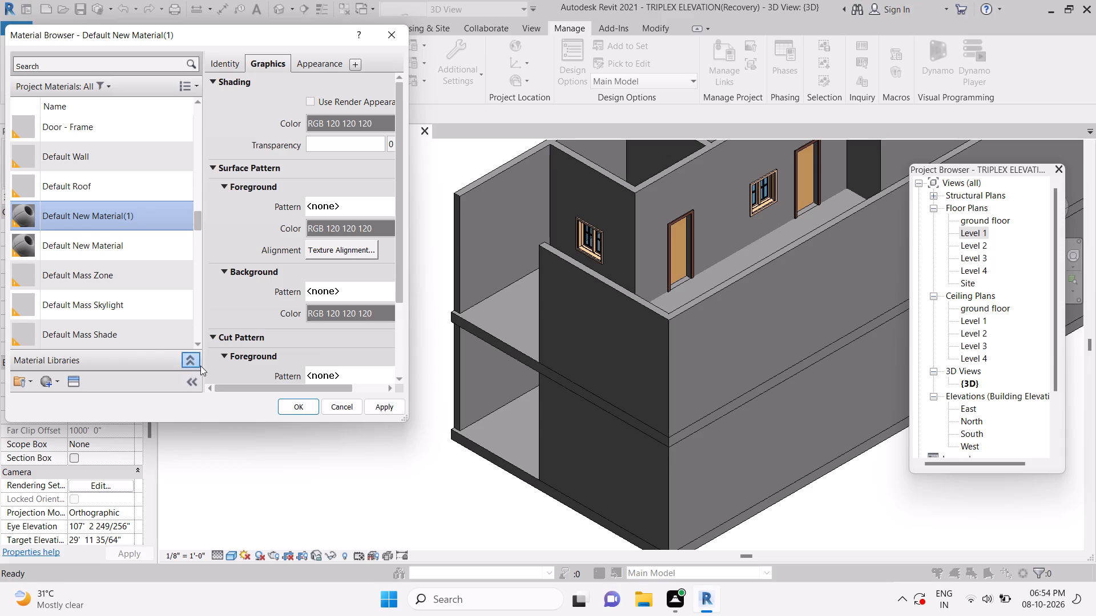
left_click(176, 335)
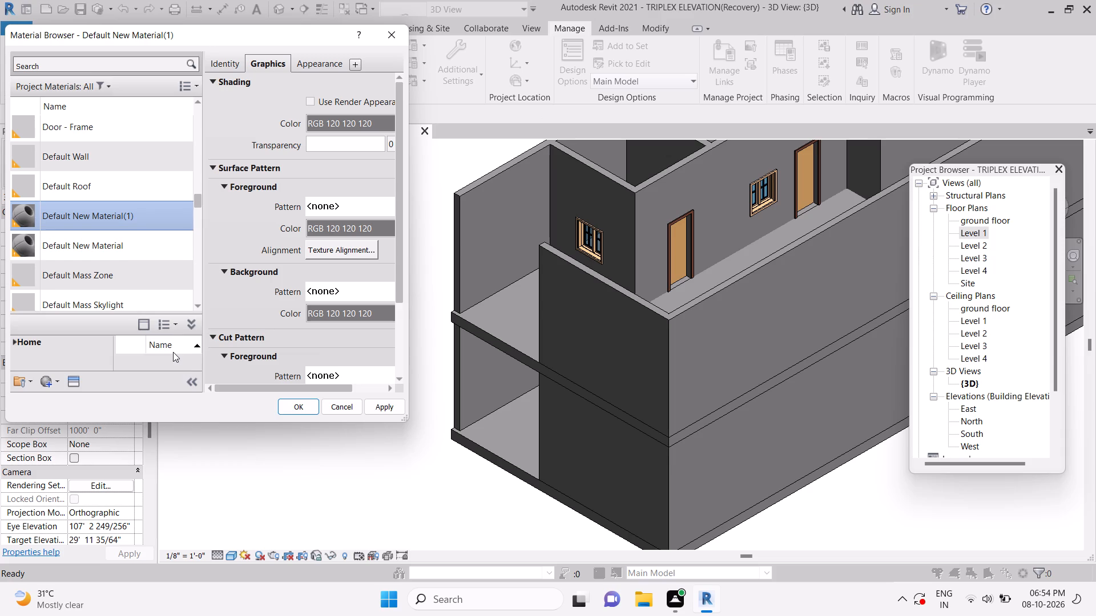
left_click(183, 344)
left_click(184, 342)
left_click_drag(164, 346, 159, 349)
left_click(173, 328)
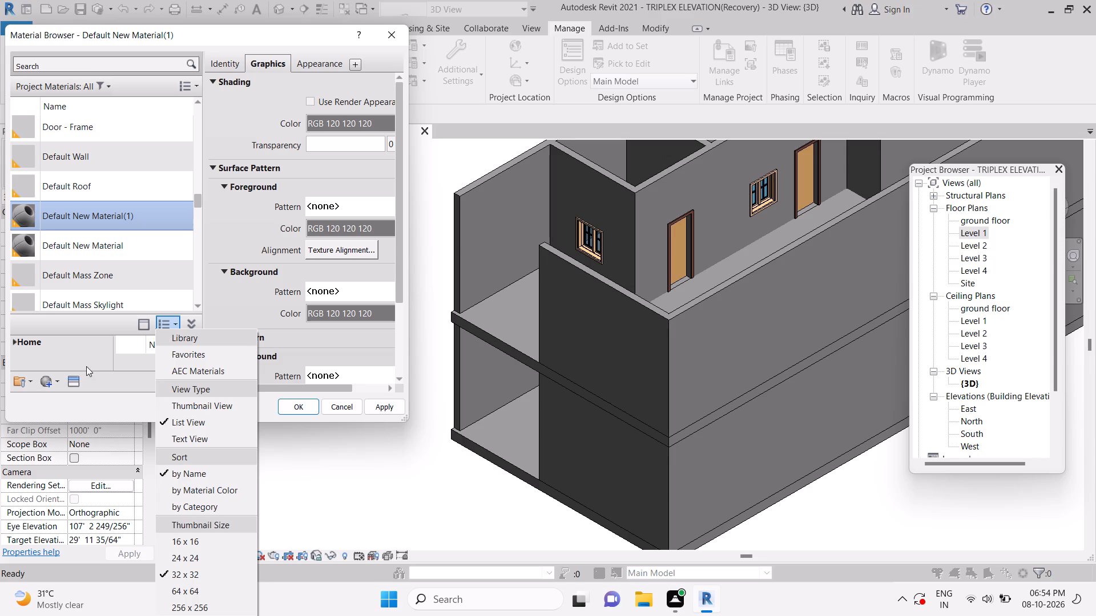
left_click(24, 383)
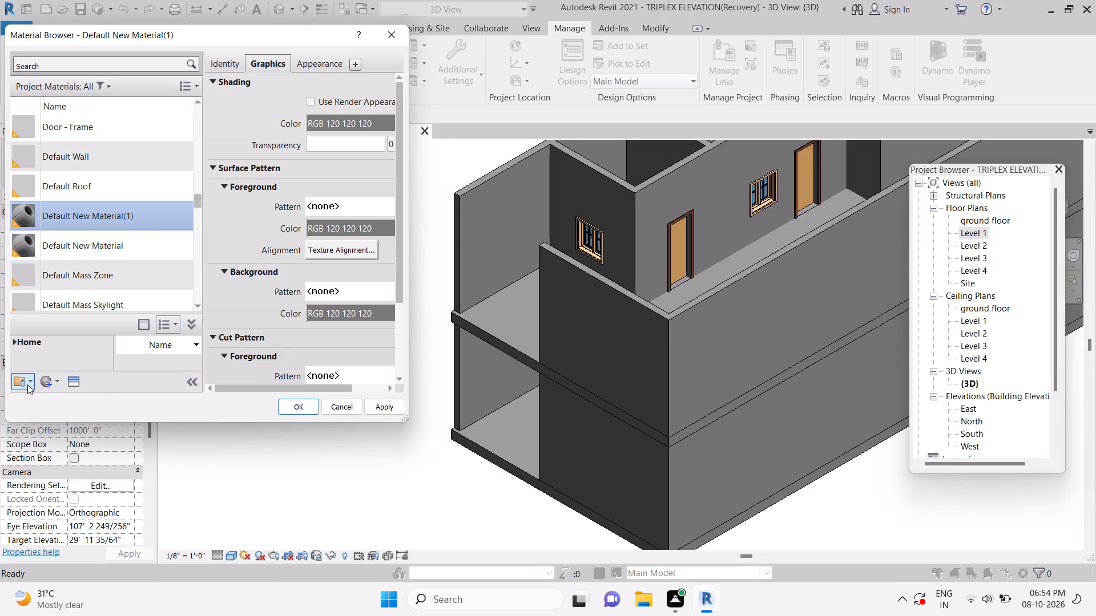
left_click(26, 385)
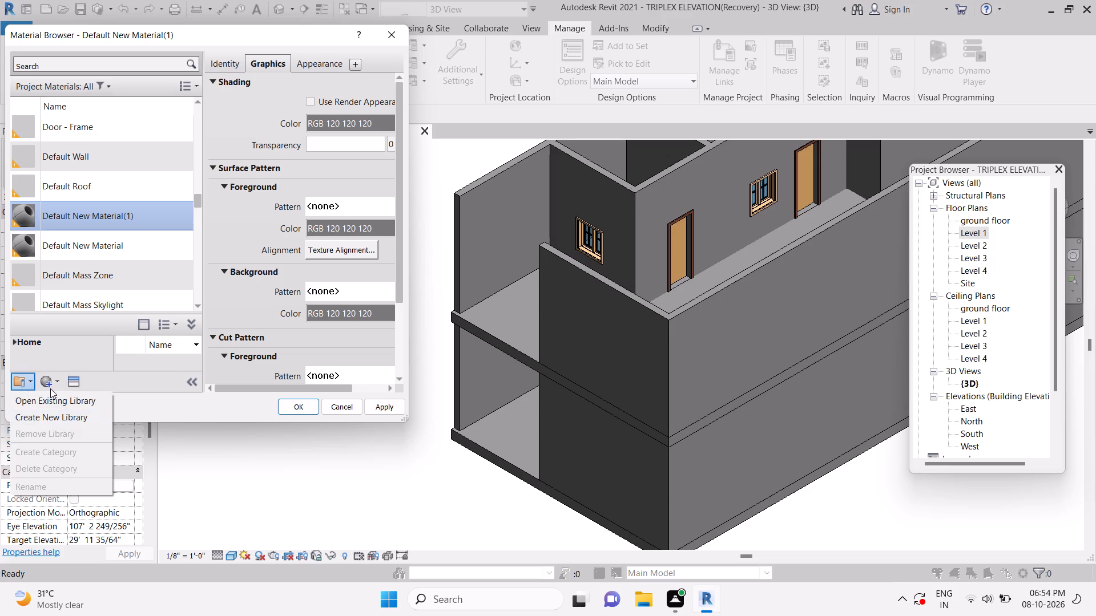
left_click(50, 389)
Assign the 1.5in Square - Tan appearance asset from the Appearance Library to Default New Material(1).
left_click(74, 382)
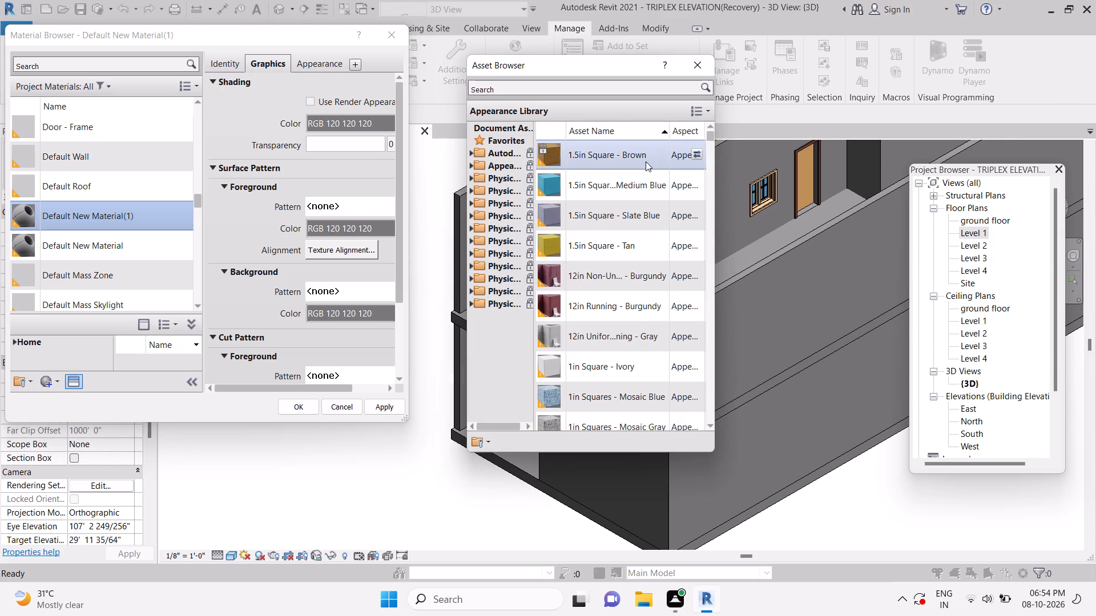
scroll(641, 169, "down", 2)
scroll(636, 183, "up", 5)
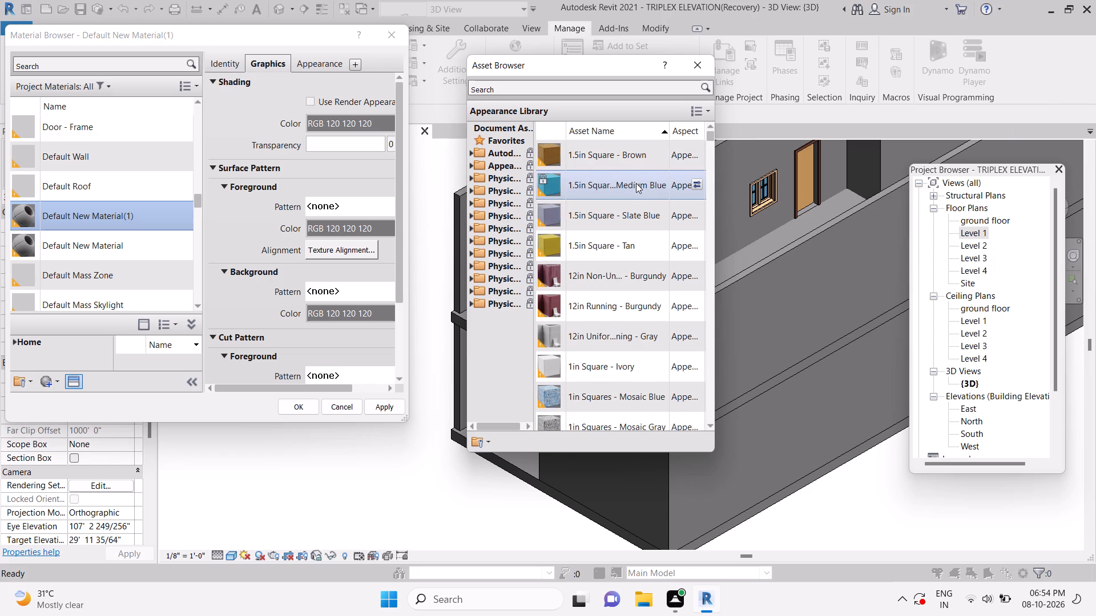
left_click(632, 151)
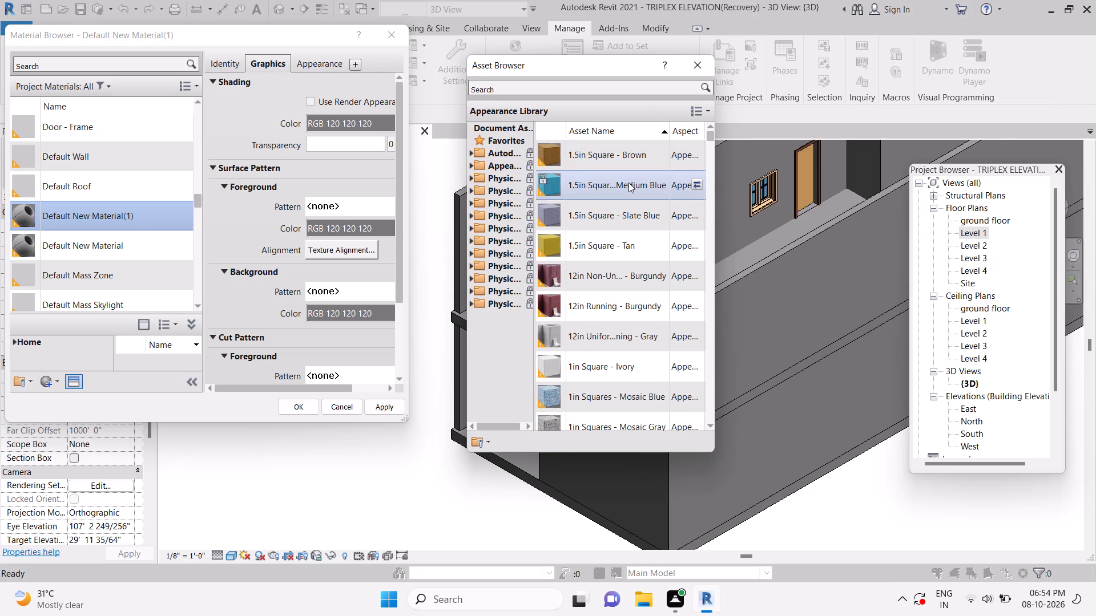
left_click(628, 183)
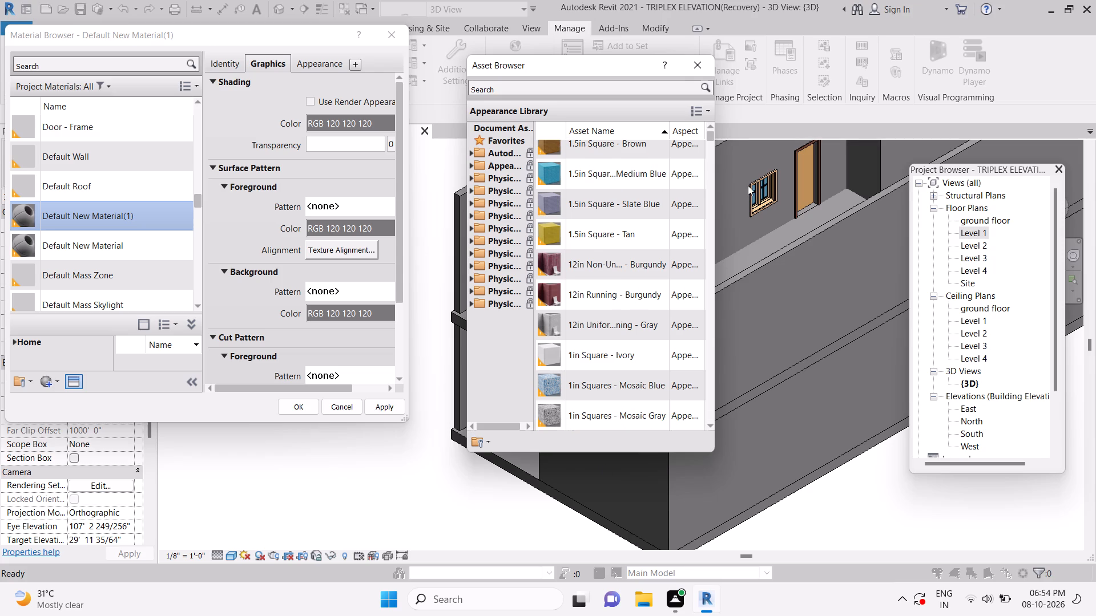
double_click(671, 245)
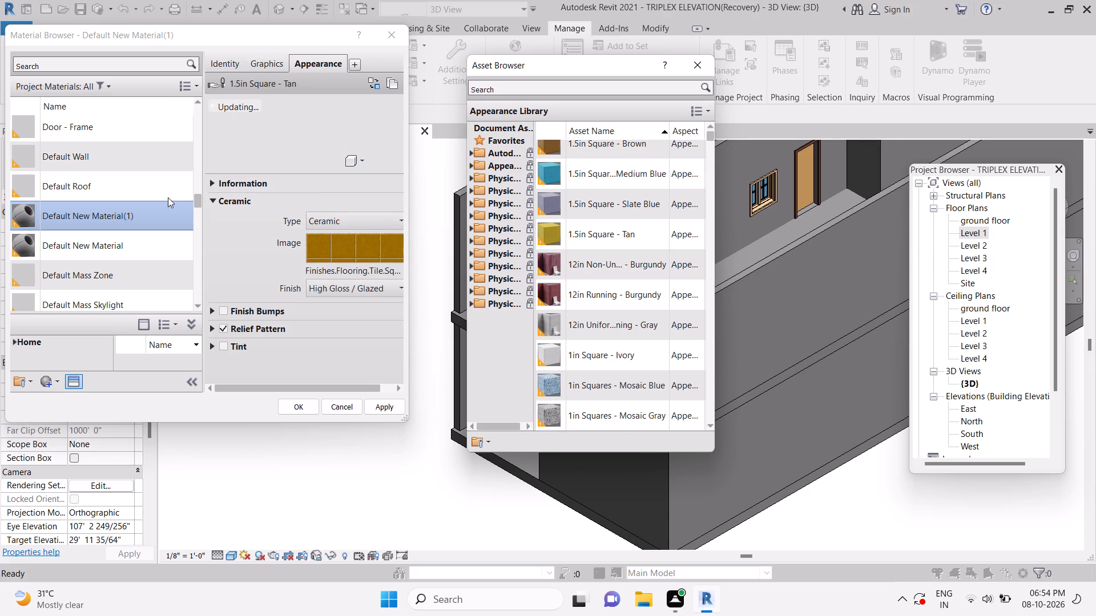
Make the new material's shading use its render appearance, apply the change and close the material browser.
left_click(107, 214)
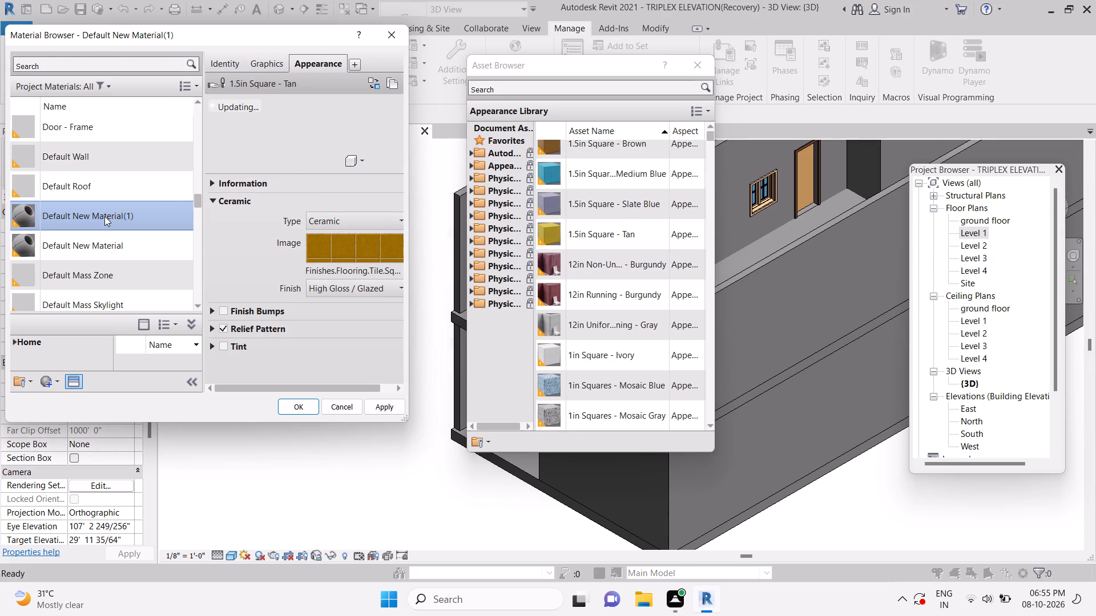
scroll(320, 196, "down", 1)
scroll(309, 215, "up", 2)
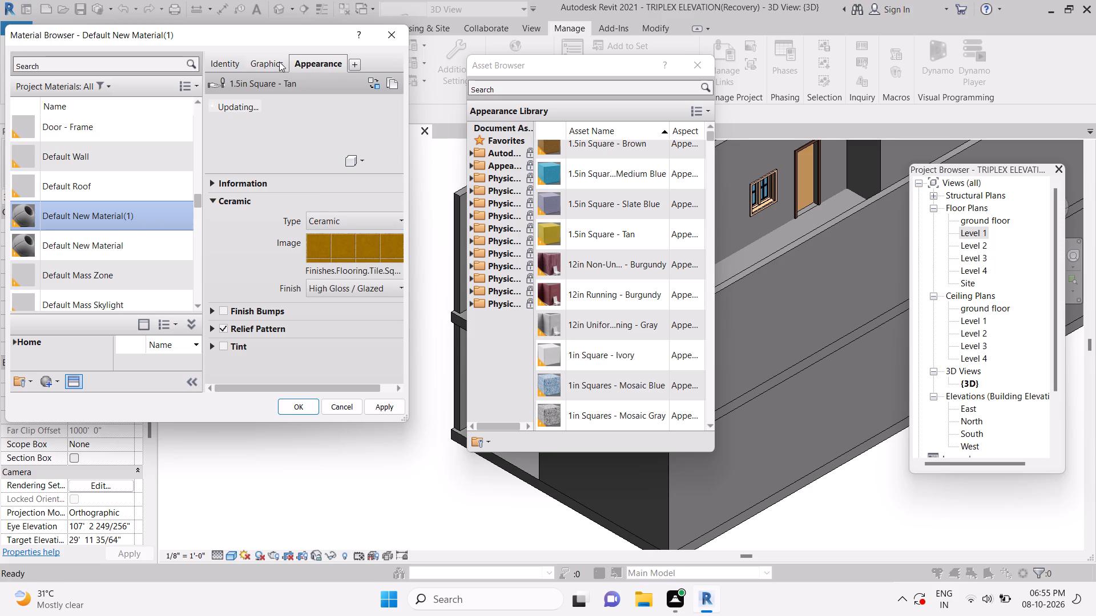
left_click(280, 61)
left_click(316, 90)
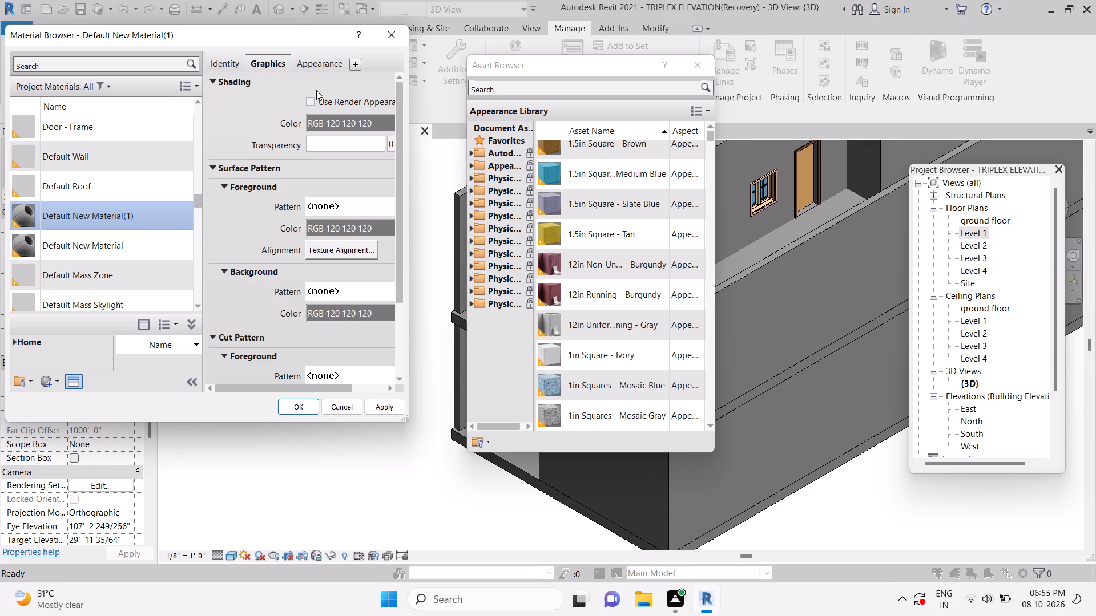
left_click(313, 103)
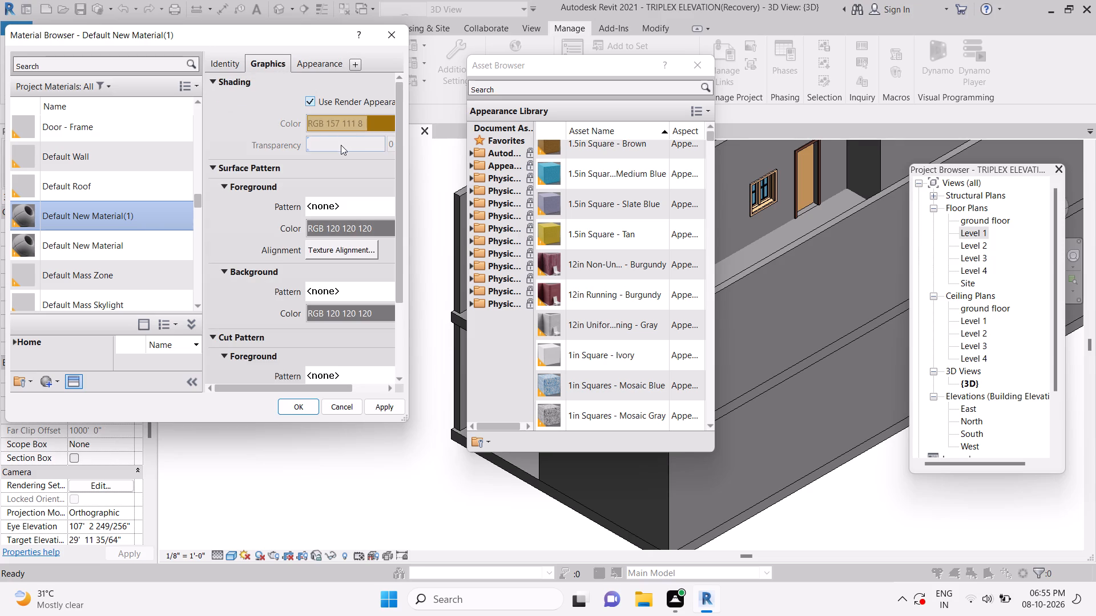
left_click(392, 414)
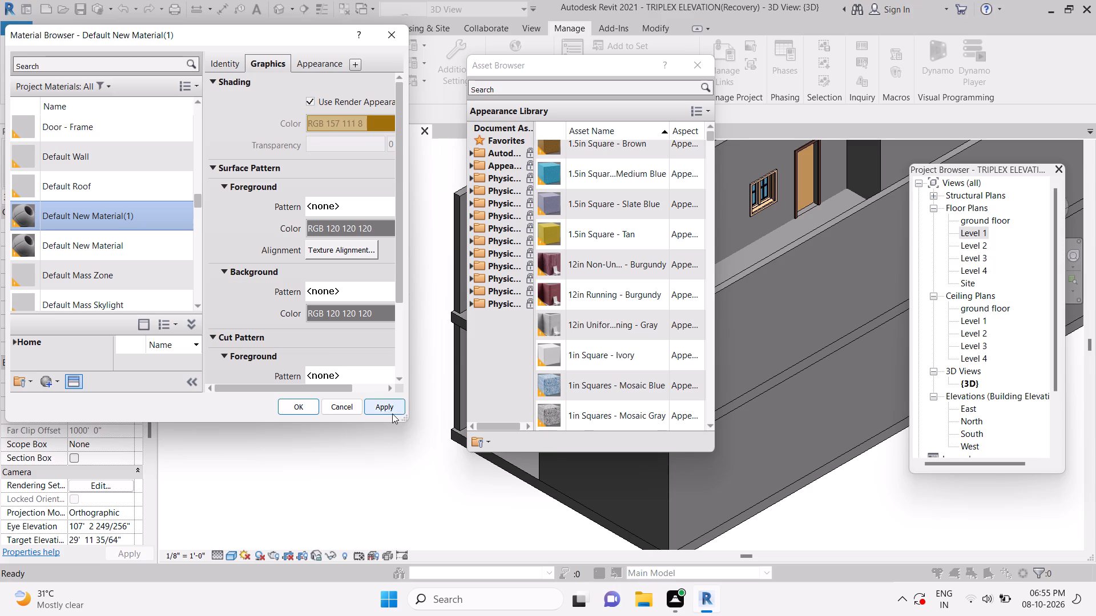
left_click(287, 411)
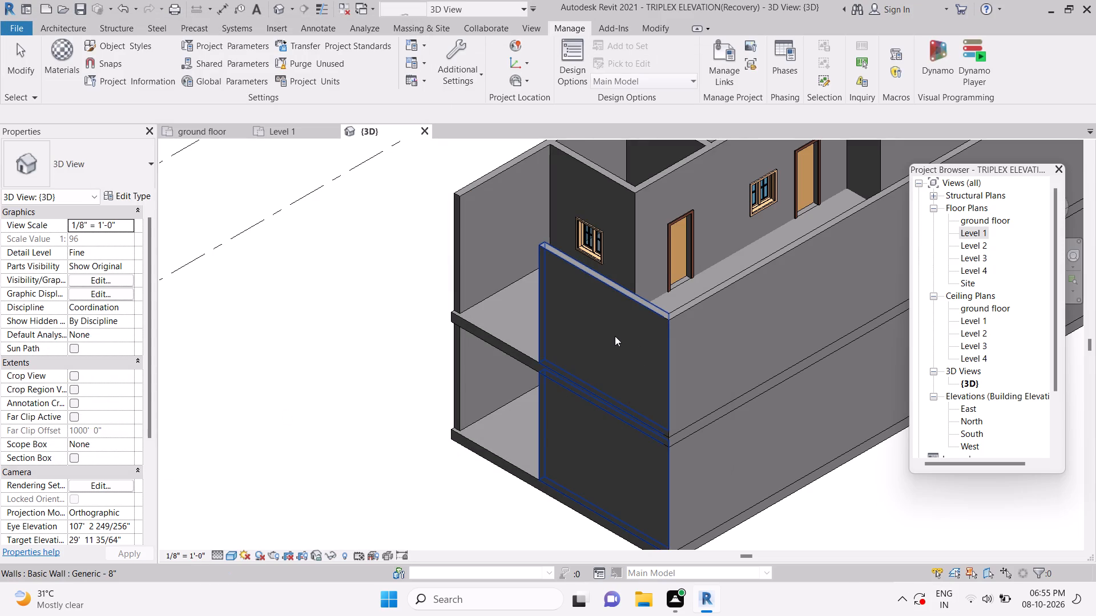
Examine the short south wall and the long exterior wall behind the rooms in the 3D view.
left_click(615, 336)
scroll(613, 337, "down", 4)
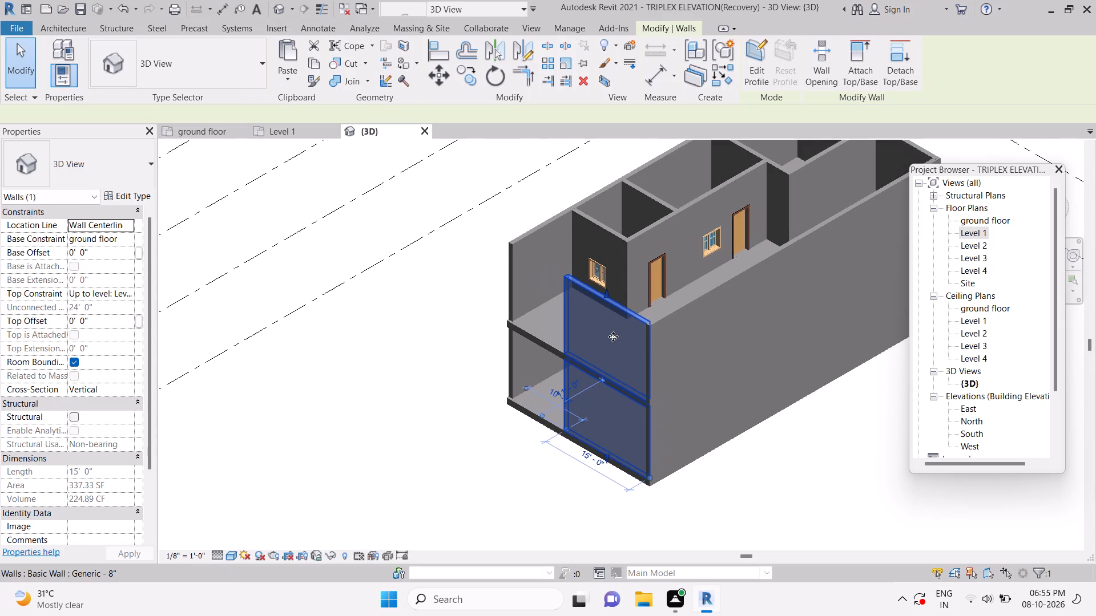
scroll(613, 337, "down", 2)
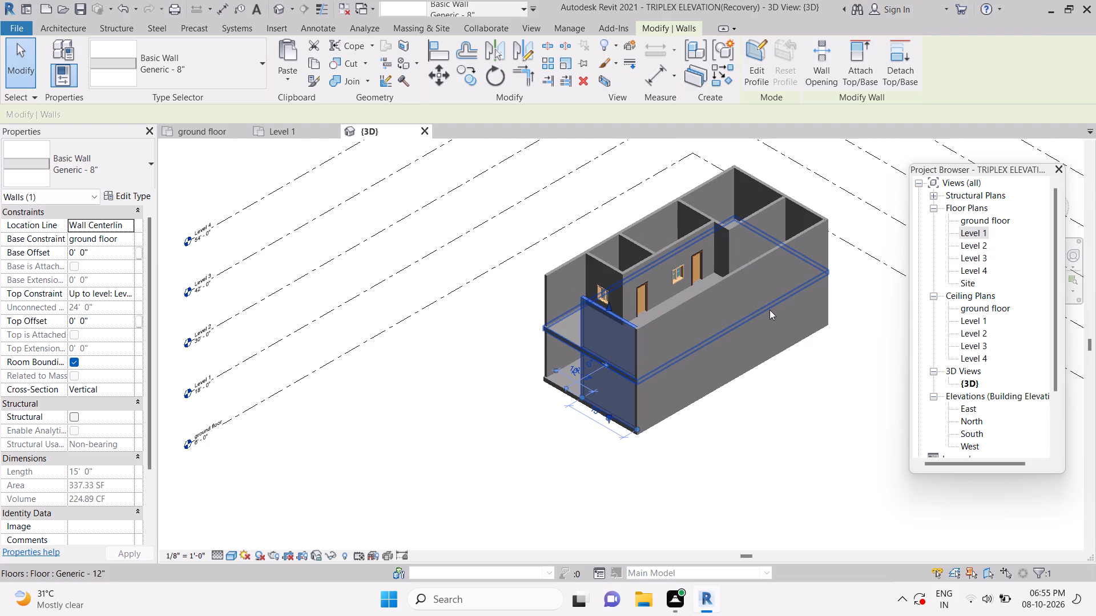
middle_click_drag(769, 310, 662, 337)
scroll(769, 310, "up", 1)
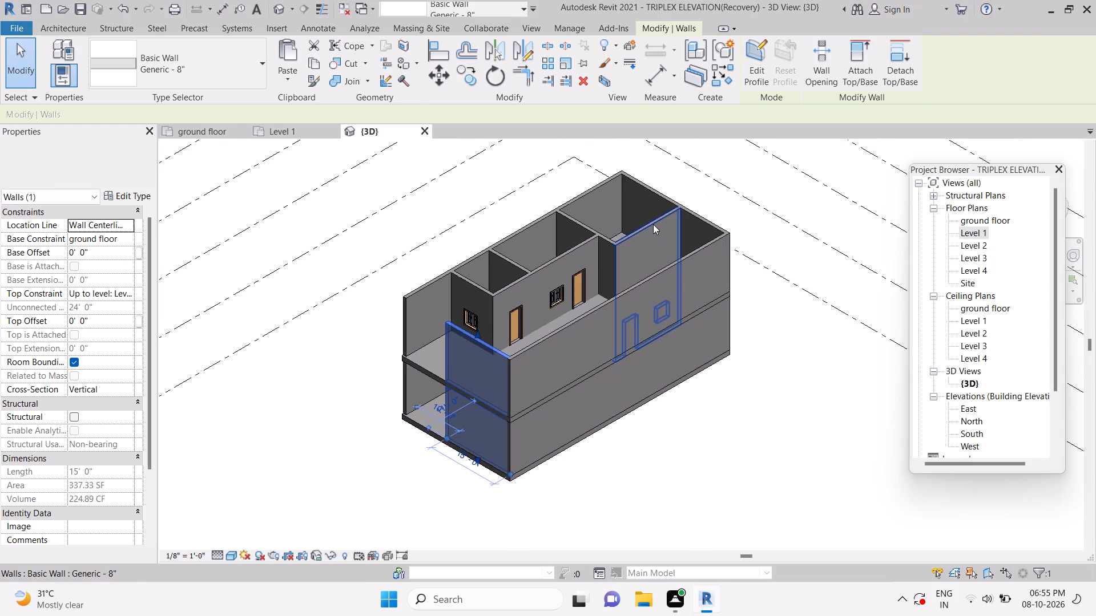
left_click(538, 225)
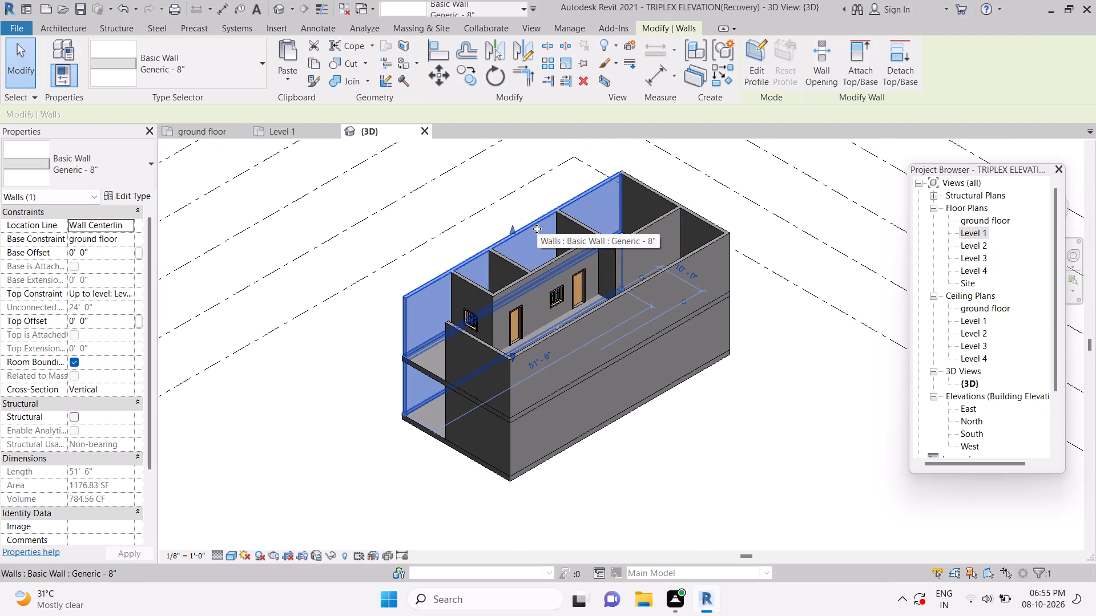
Copy the Generic - 12" floor at Level 1 to the clipboard.
left_click(678, 326)
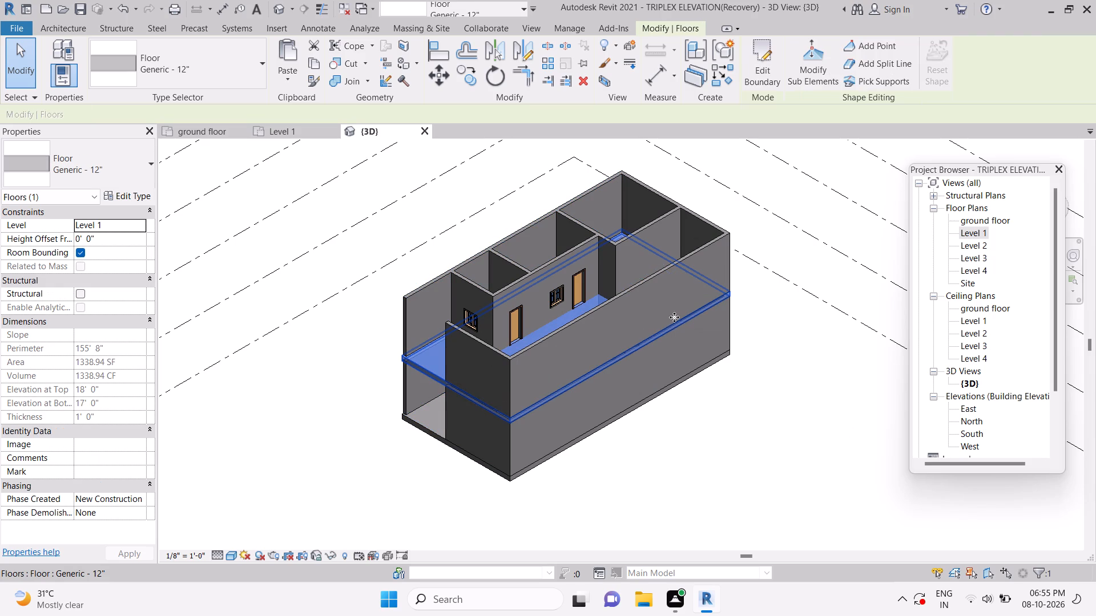
left_click_drag(674, 327, 734, 261)
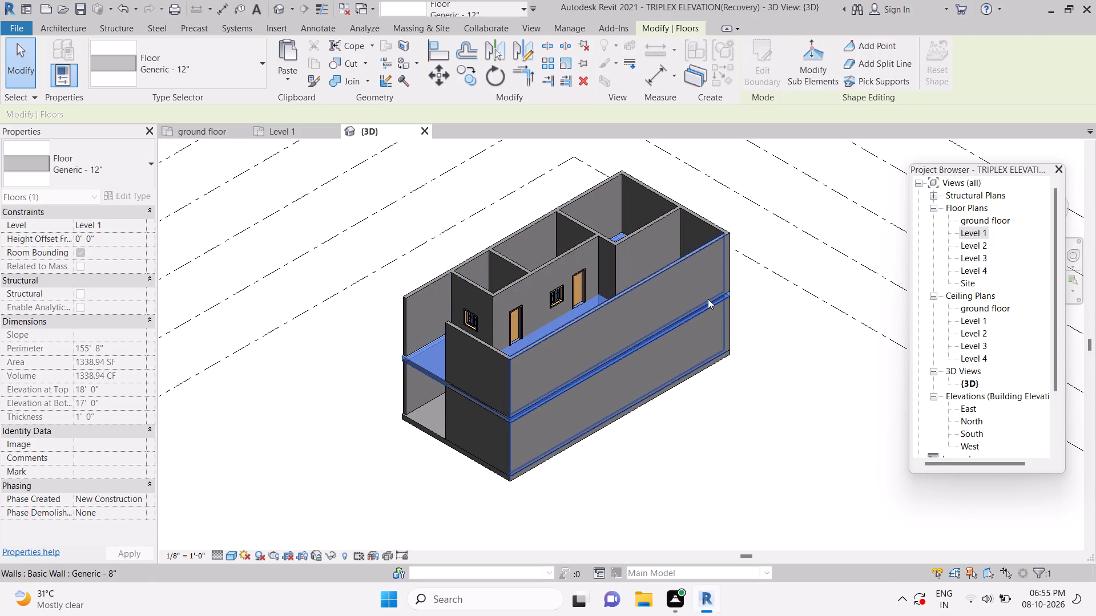
left_click(703, 307)
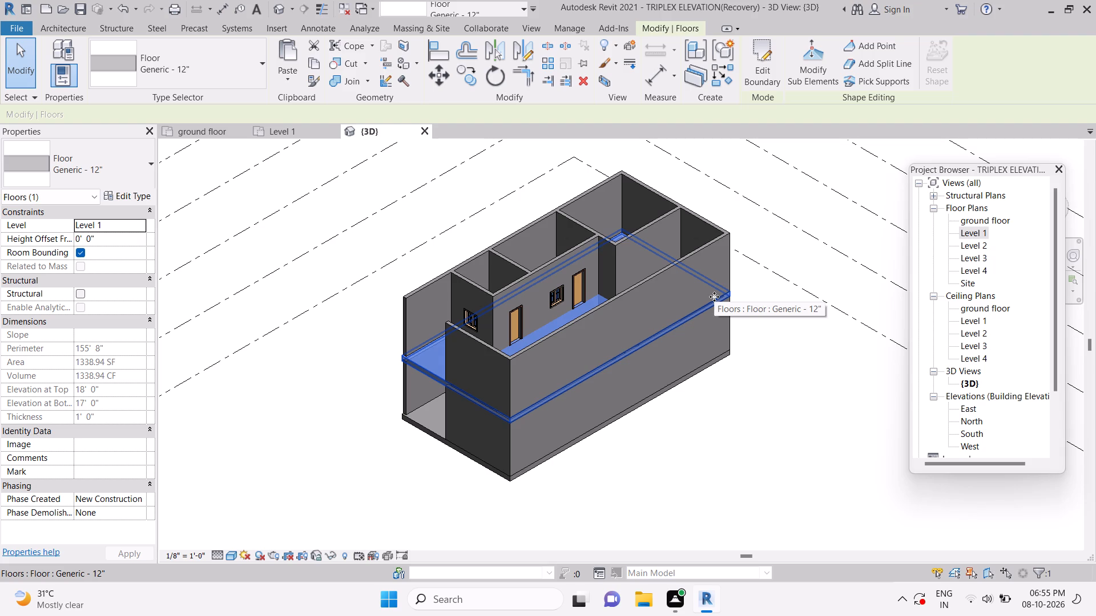
key("ctrl+f")
key("ctrl+c")
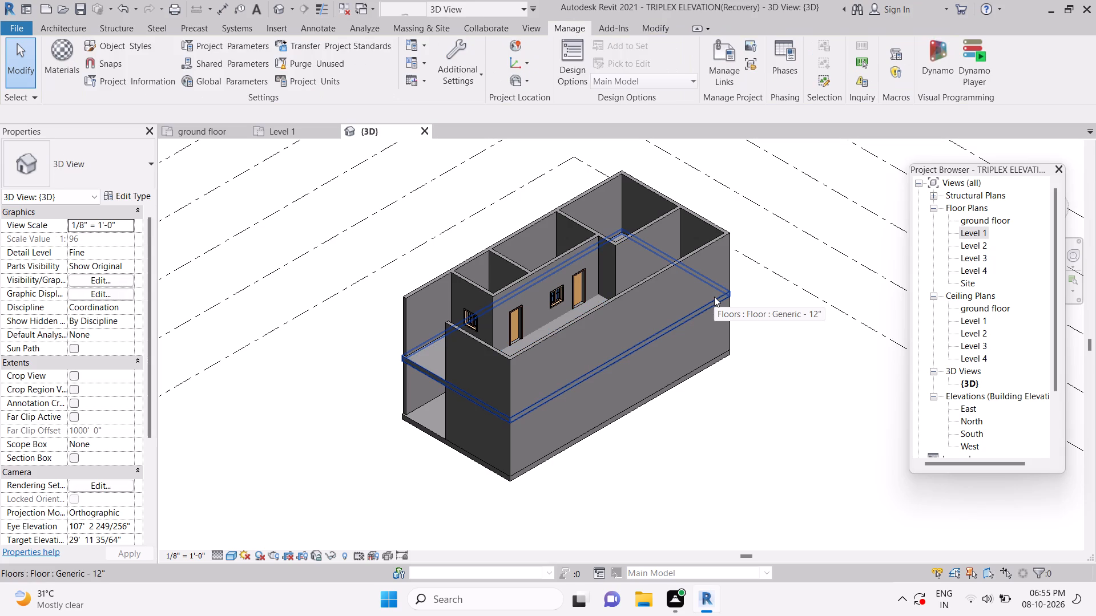
key("ctrl+c")
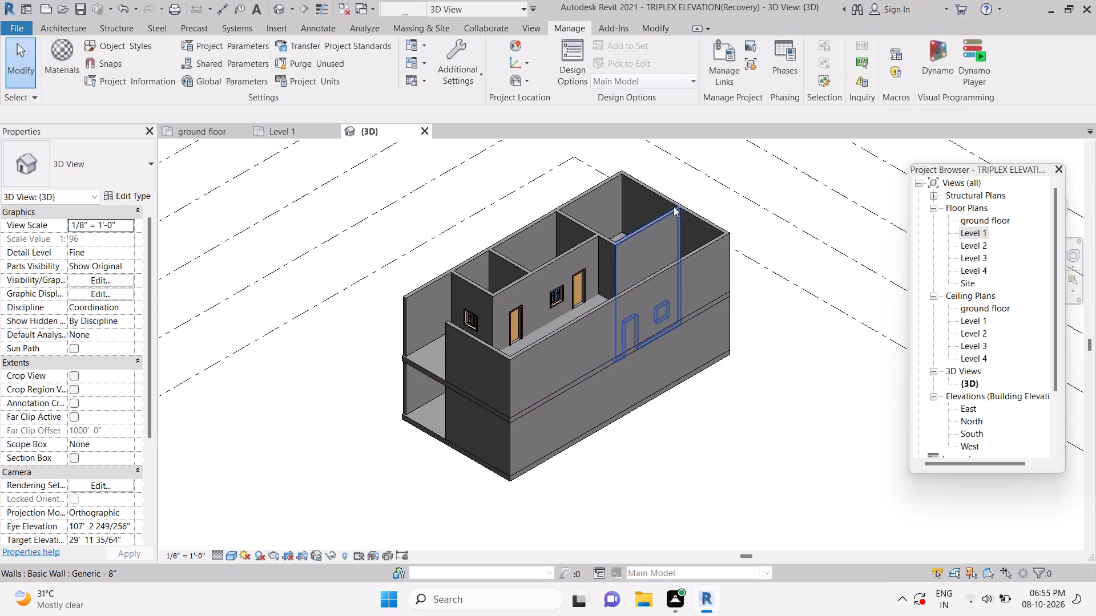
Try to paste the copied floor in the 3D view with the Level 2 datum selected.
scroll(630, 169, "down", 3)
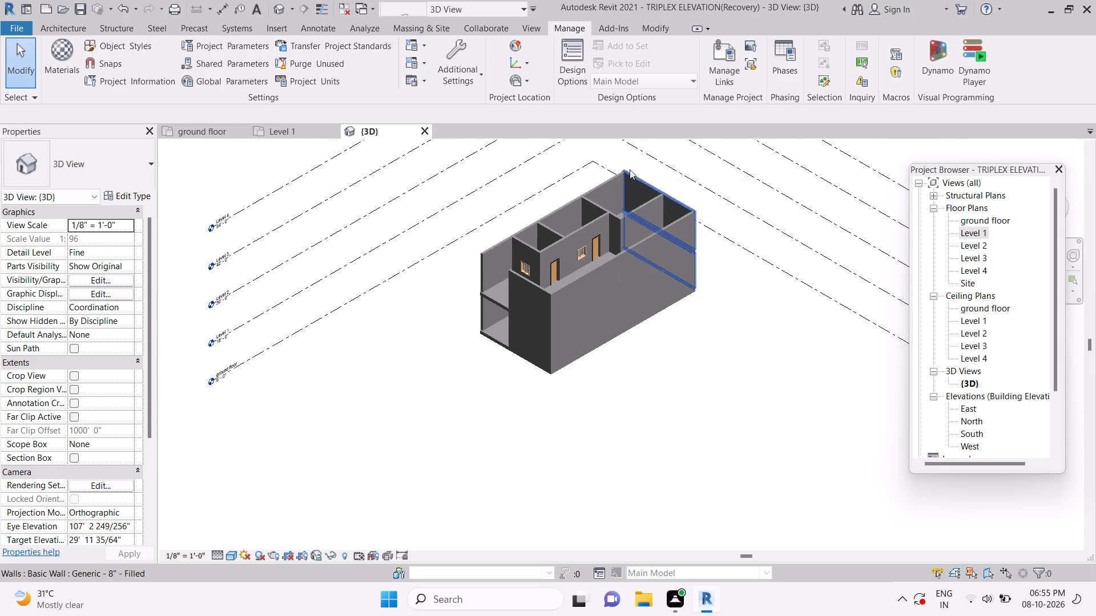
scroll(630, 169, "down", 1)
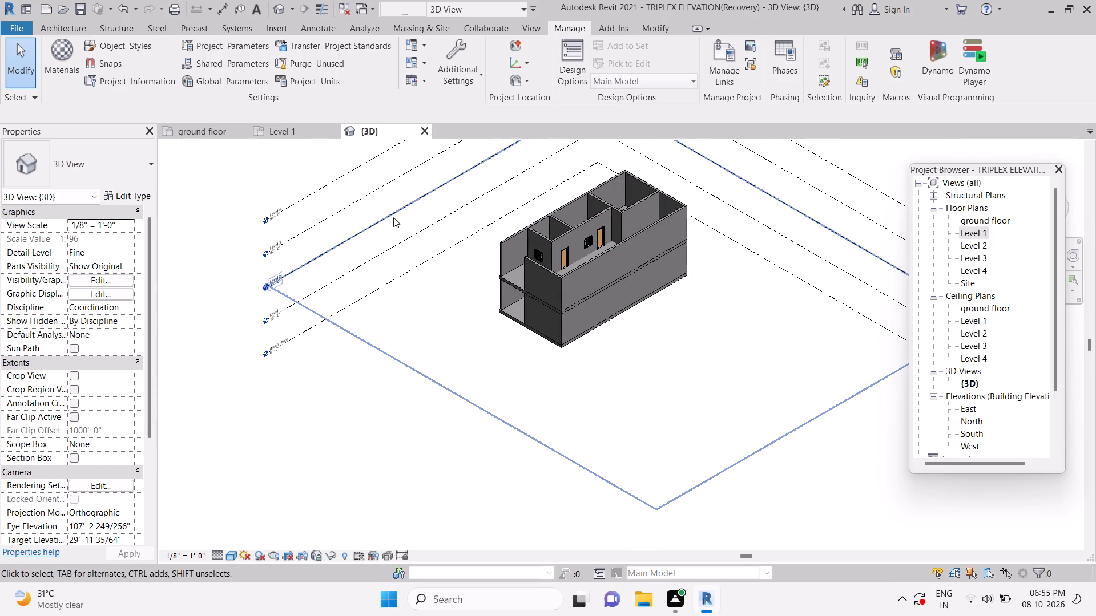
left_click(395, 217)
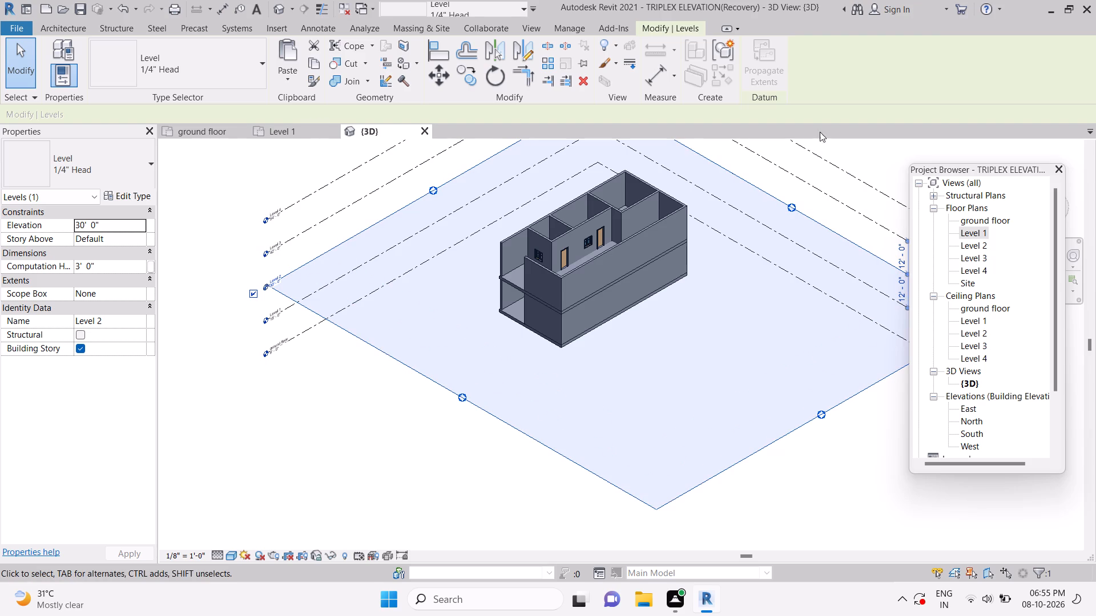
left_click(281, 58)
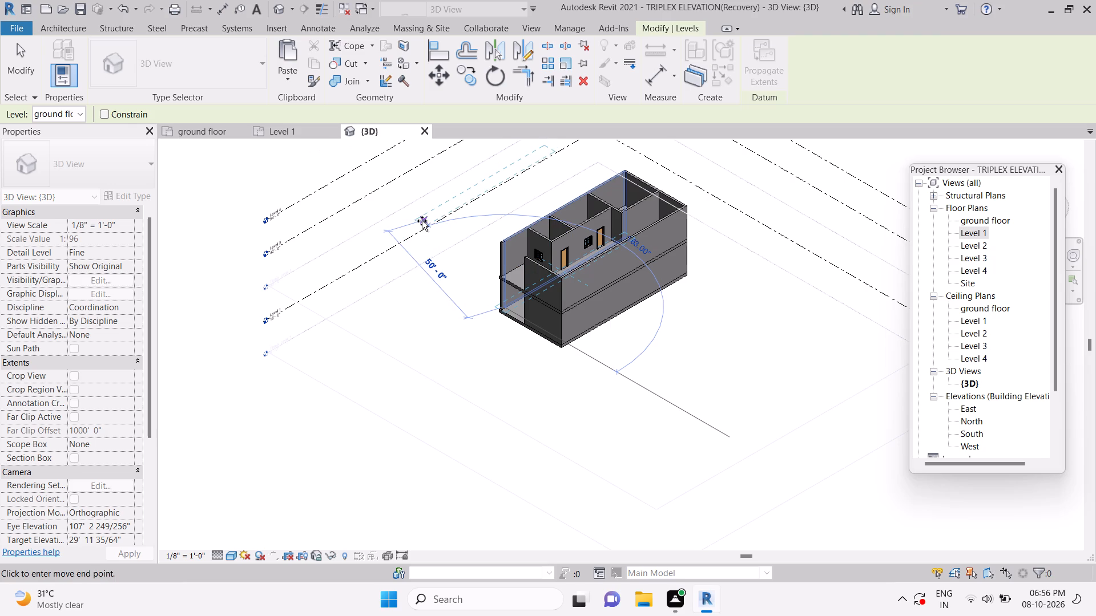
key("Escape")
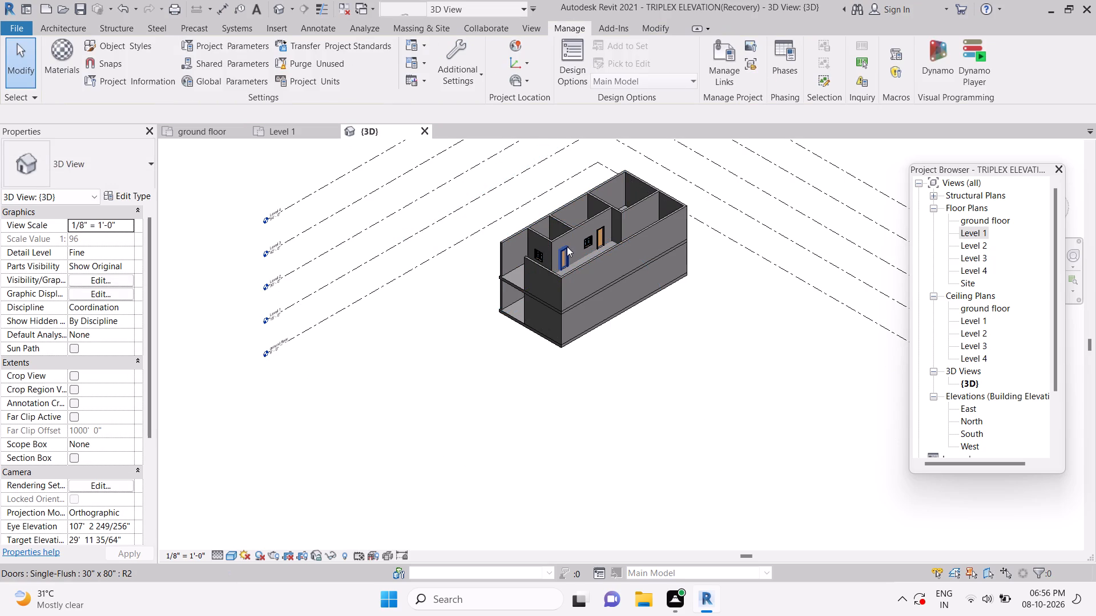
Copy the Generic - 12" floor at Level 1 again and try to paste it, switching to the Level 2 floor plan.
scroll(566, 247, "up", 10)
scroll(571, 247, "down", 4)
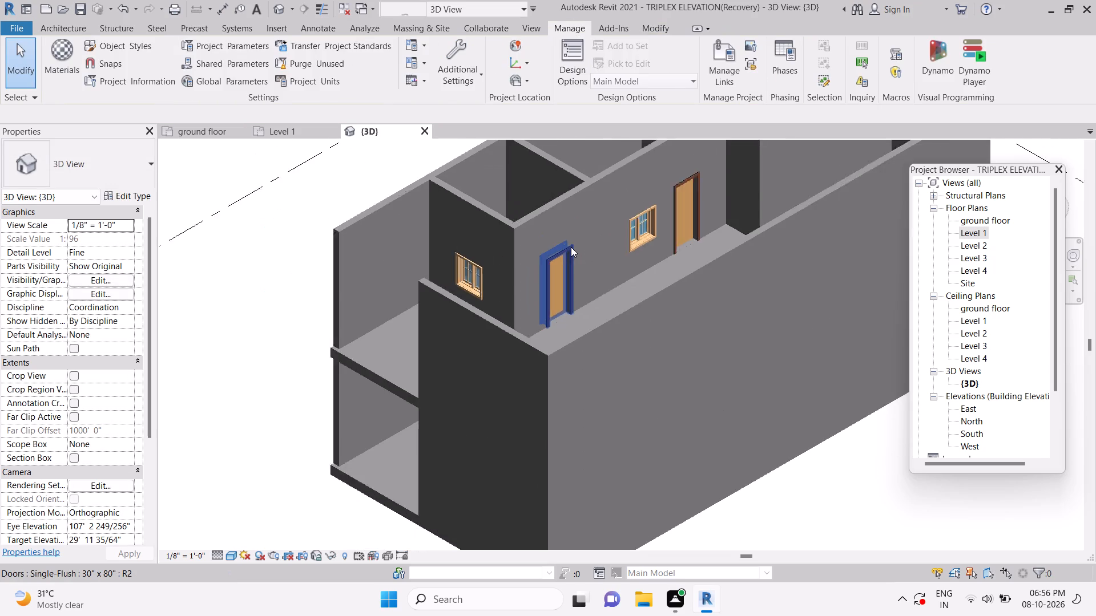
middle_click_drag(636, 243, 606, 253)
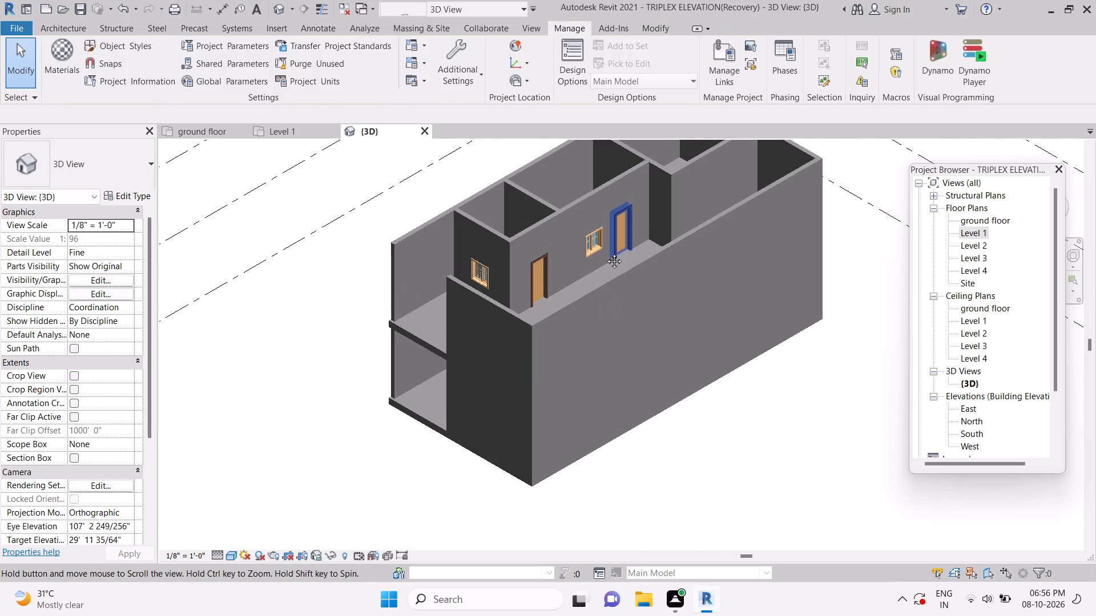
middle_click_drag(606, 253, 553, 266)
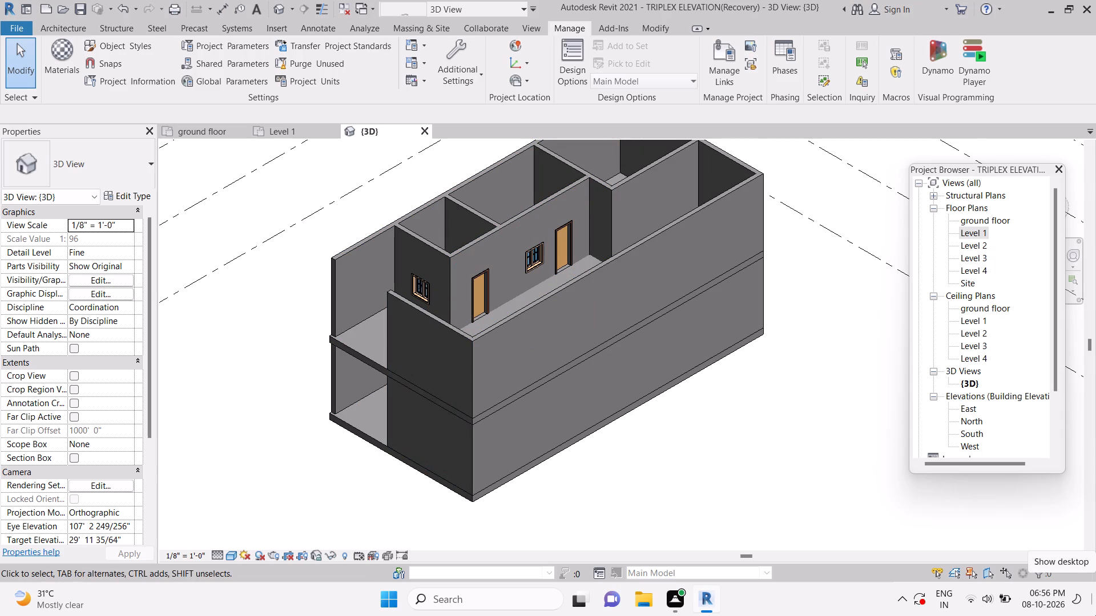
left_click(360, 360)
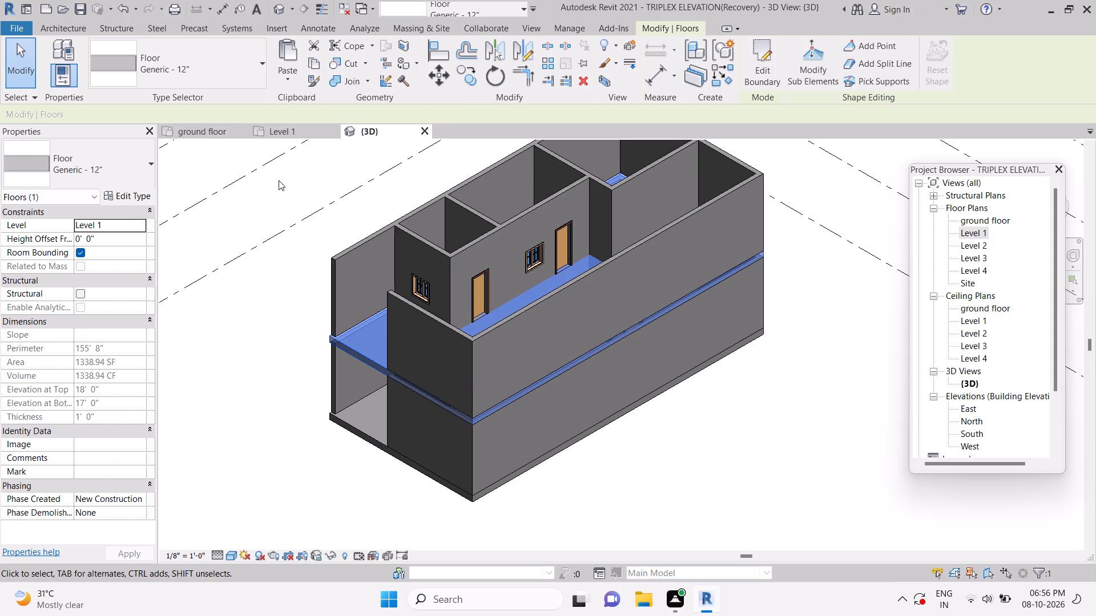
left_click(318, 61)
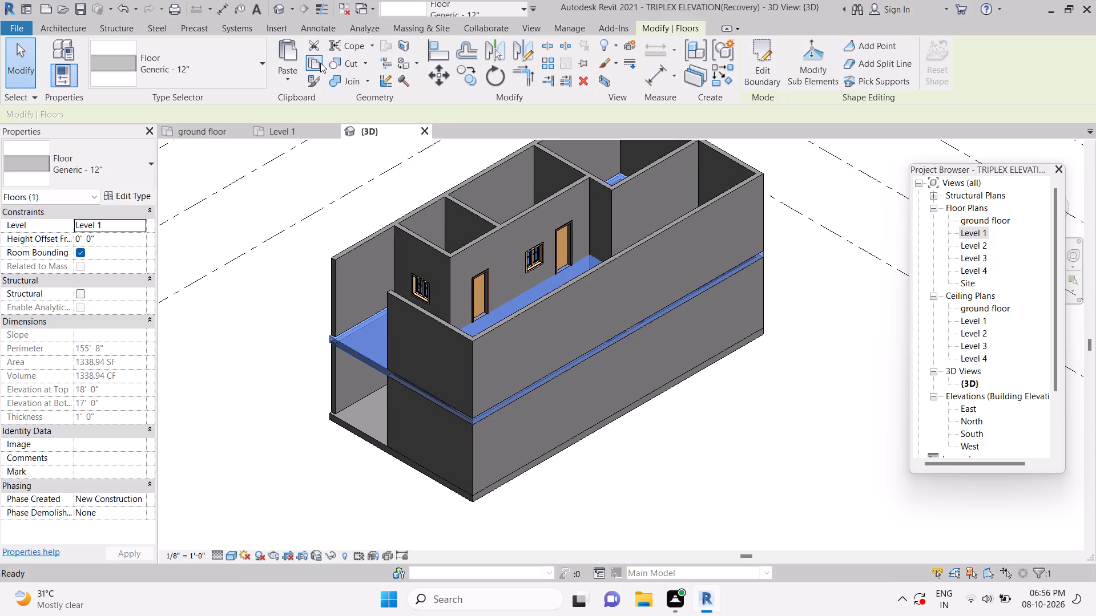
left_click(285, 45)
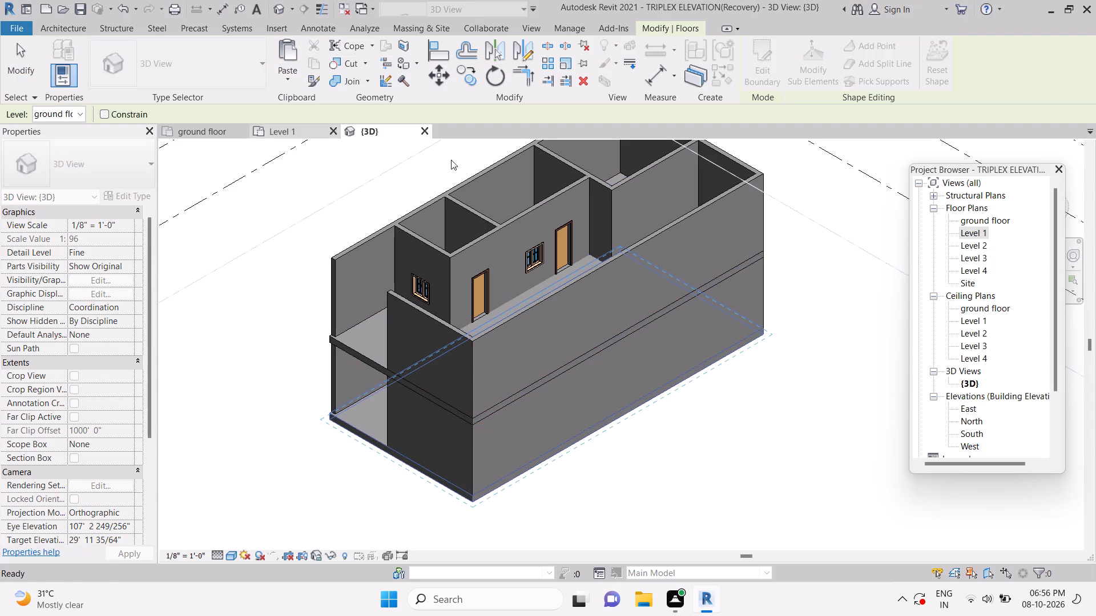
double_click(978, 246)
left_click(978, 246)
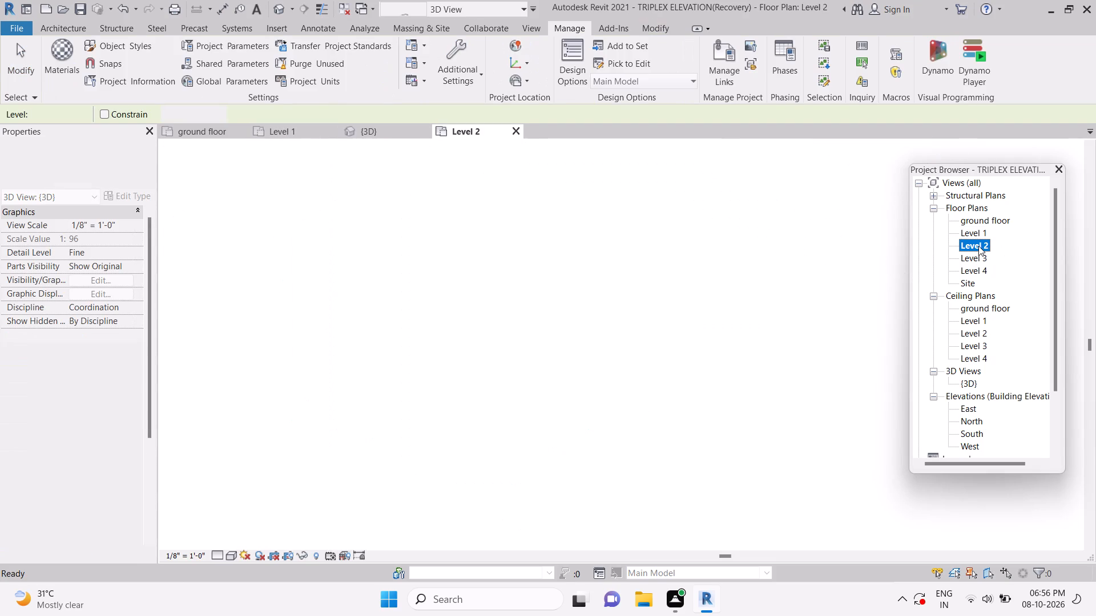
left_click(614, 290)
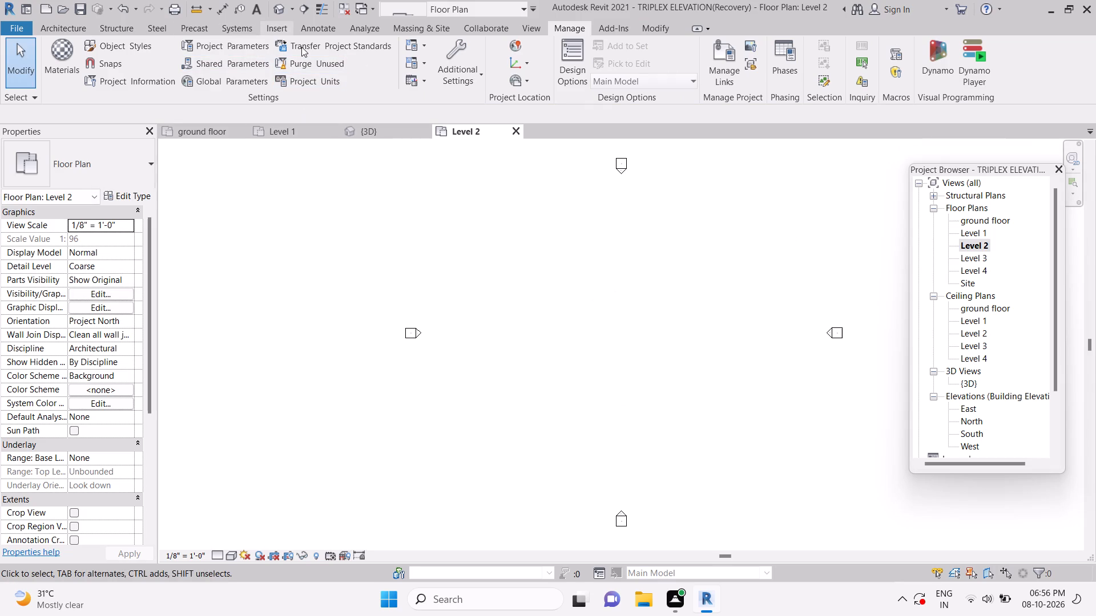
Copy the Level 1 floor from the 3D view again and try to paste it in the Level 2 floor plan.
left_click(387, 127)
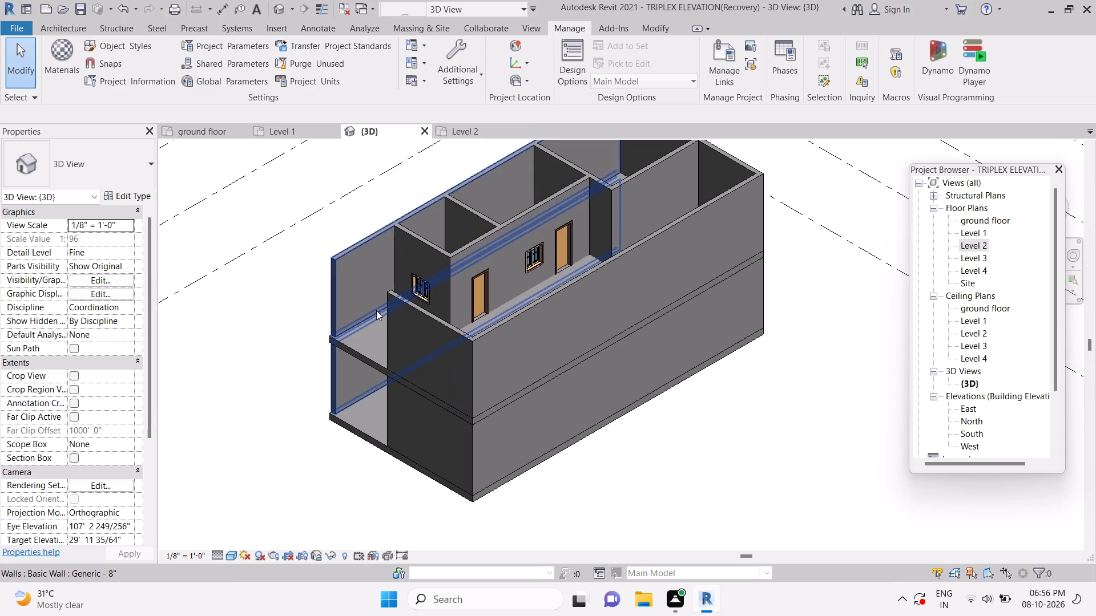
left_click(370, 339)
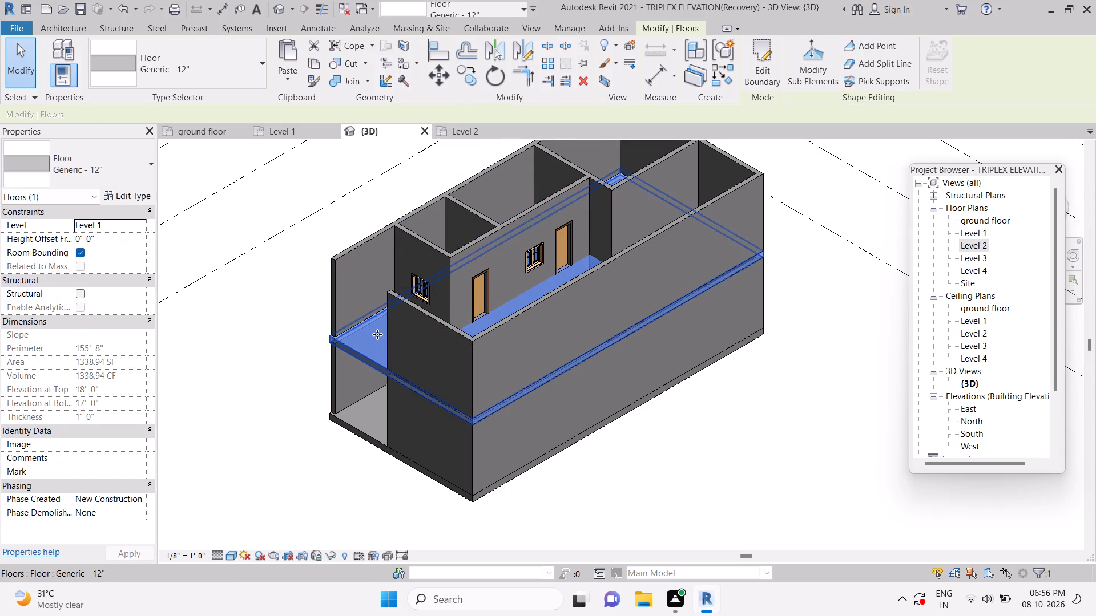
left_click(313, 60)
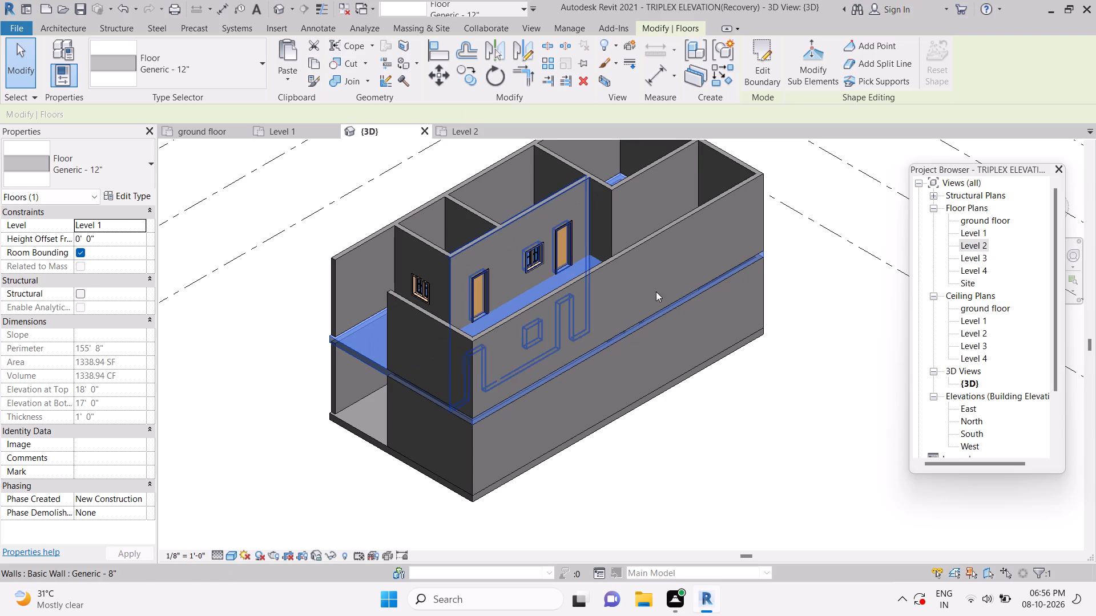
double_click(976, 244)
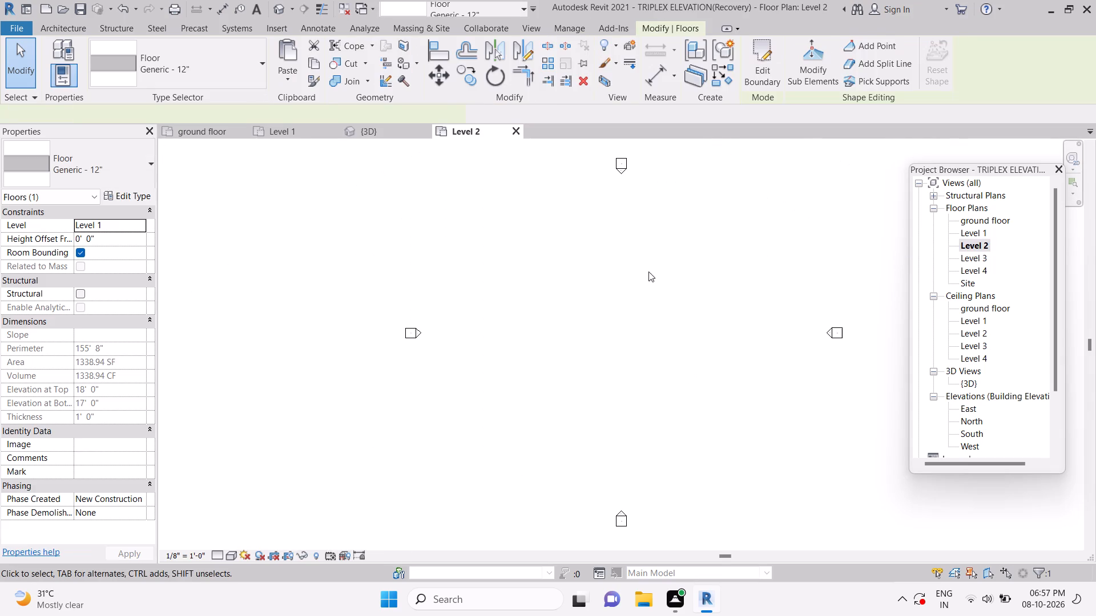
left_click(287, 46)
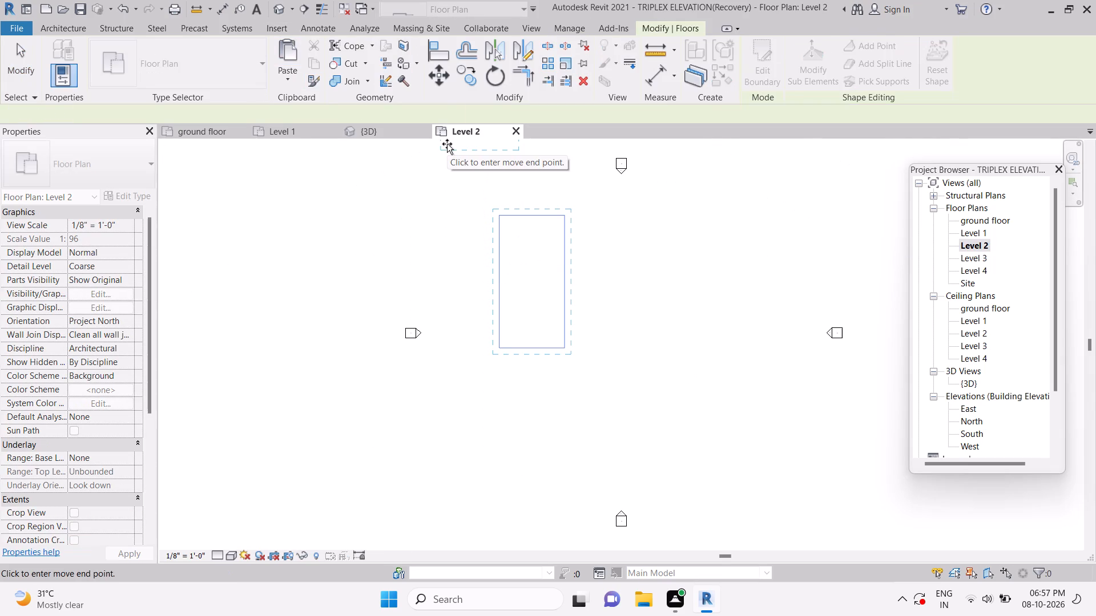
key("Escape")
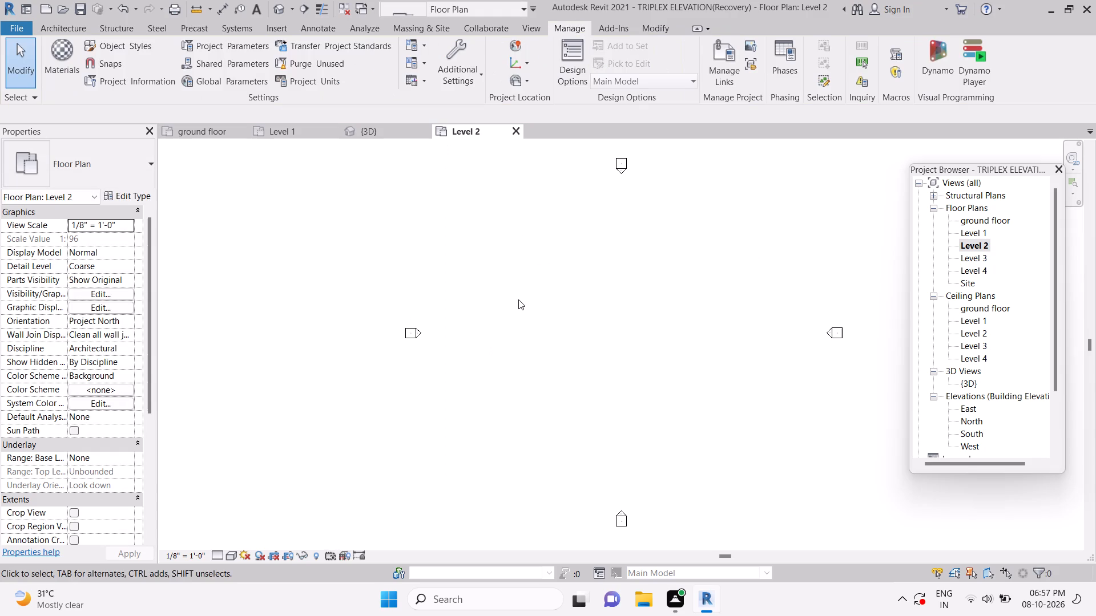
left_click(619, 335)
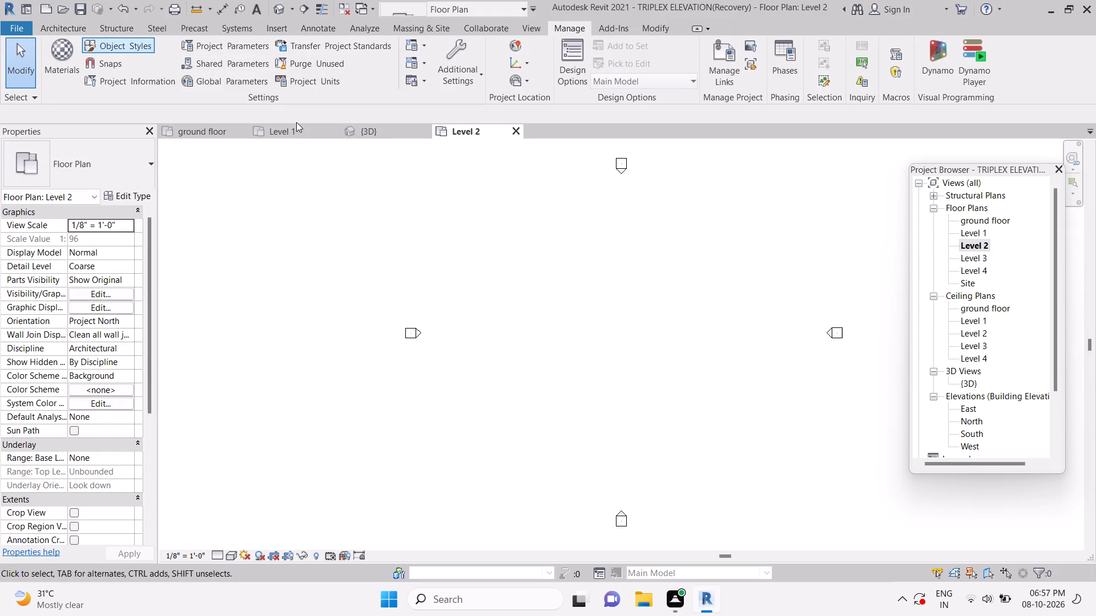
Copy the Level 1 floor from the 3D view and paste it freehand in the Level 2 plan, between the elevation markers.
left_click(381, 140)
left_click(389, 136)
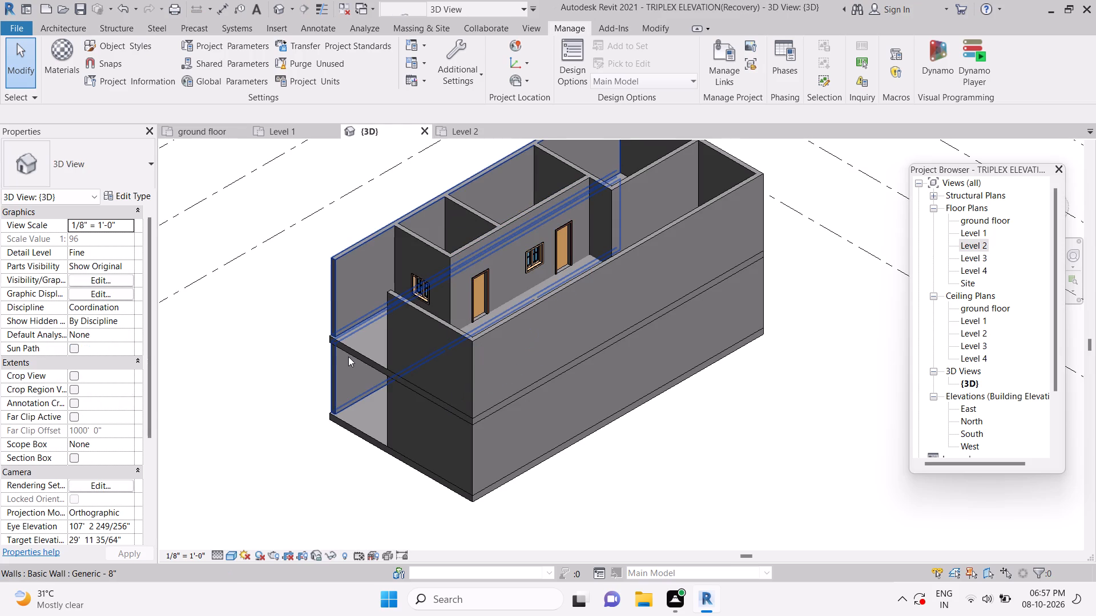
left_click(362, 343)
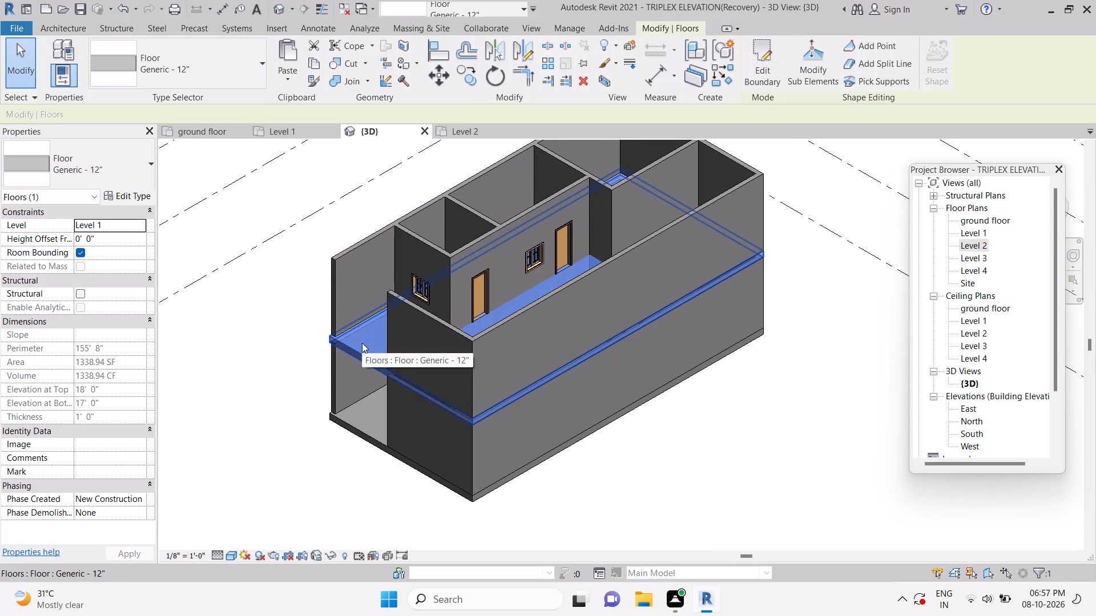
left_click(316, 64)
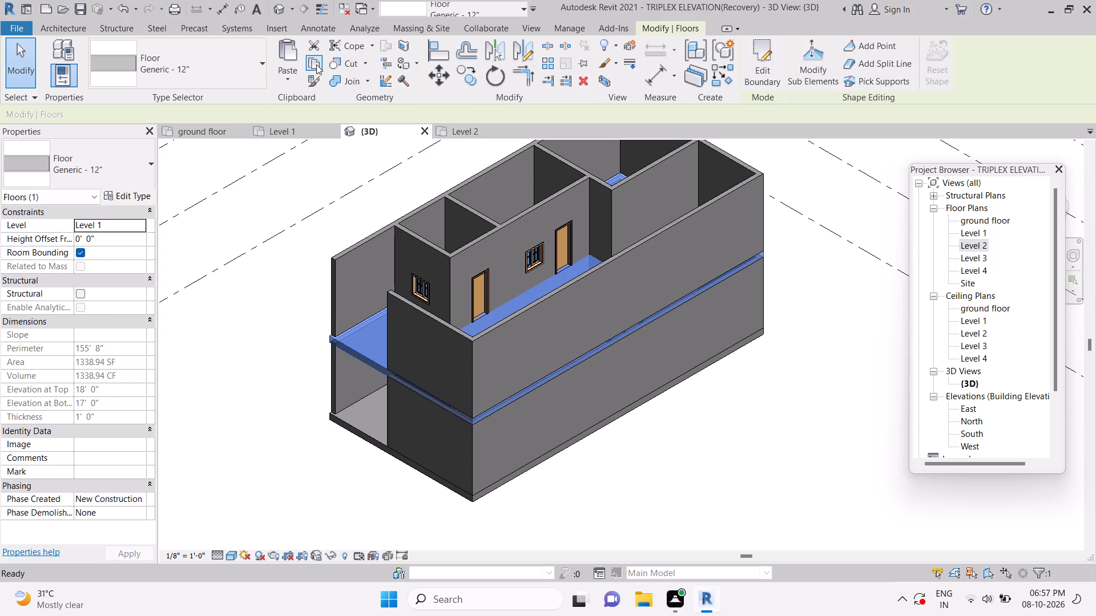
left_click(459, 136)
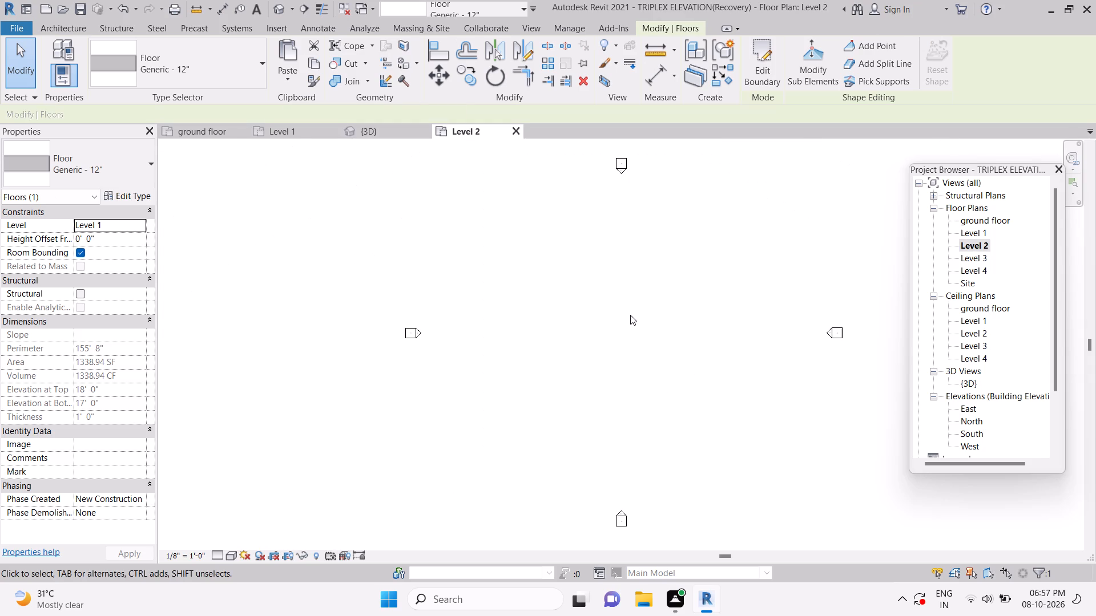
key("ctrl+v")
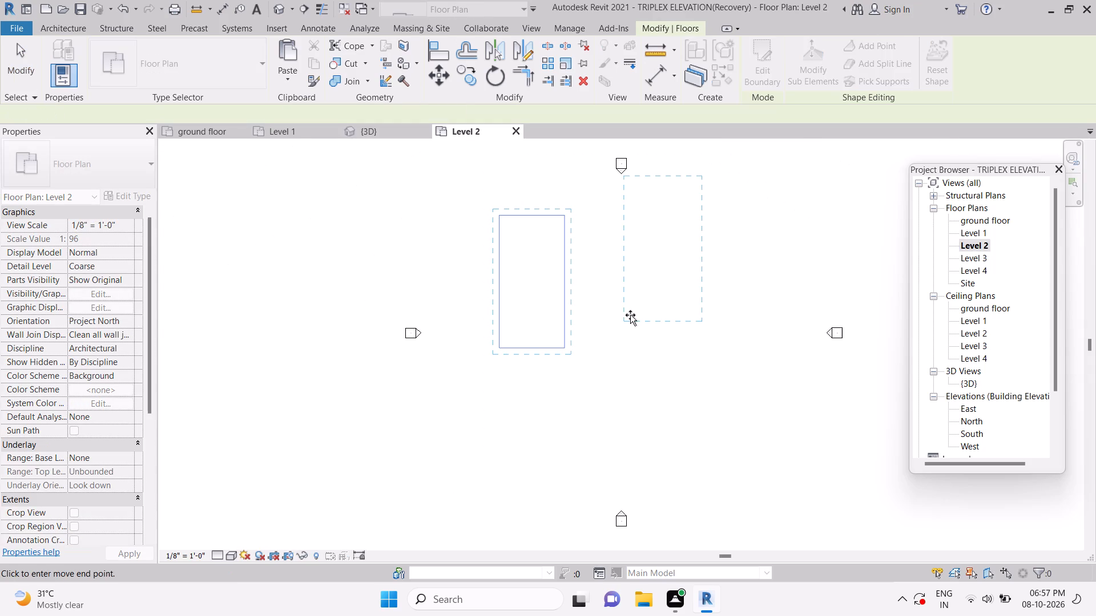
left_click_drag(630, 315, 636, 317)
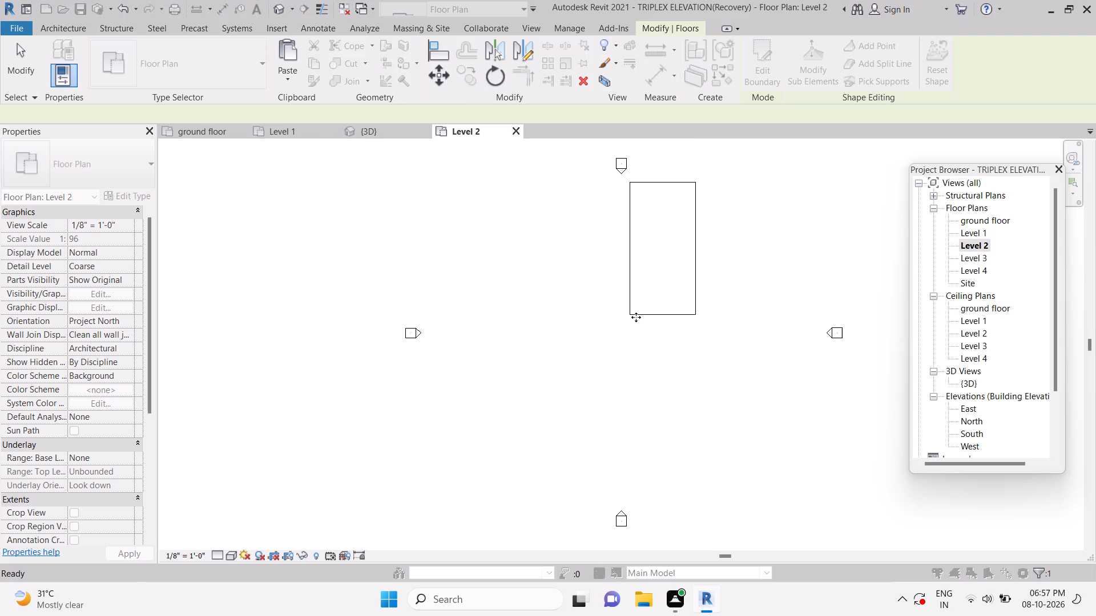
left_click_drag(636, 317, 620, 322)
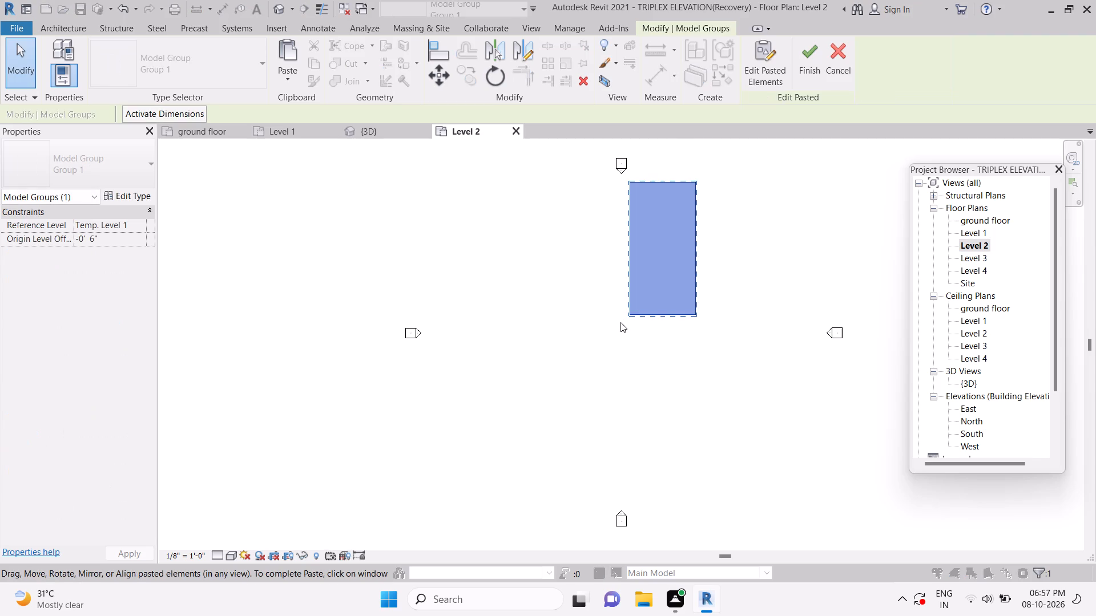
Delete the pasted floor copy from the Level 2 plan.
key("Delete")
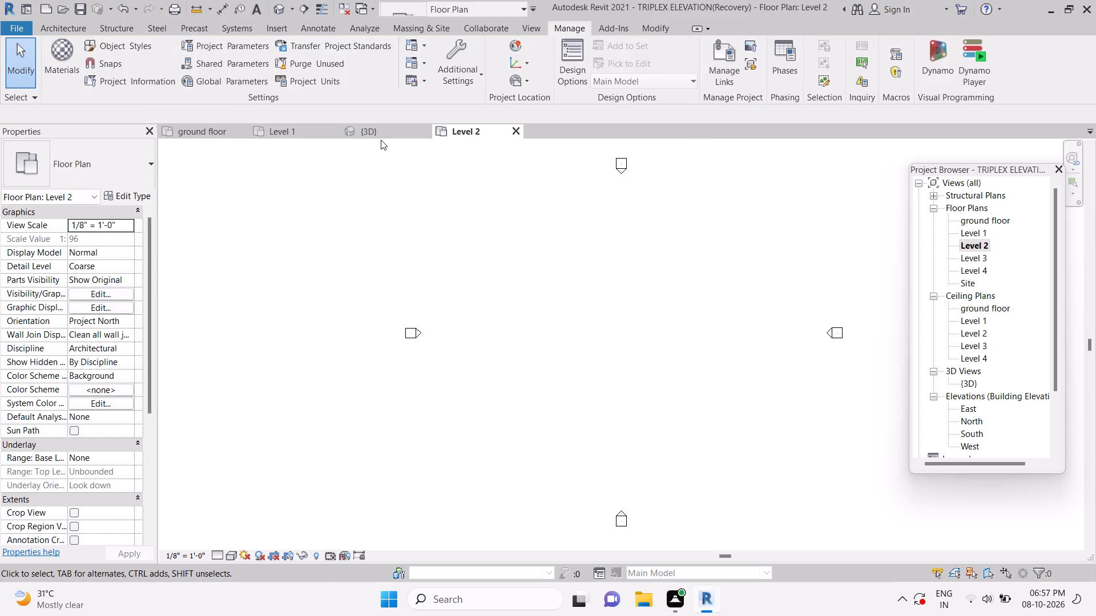
Select the Generic - 12" floor at Level 1 in the 3D view.
left_click(381, 140)
left_click(396, 133)
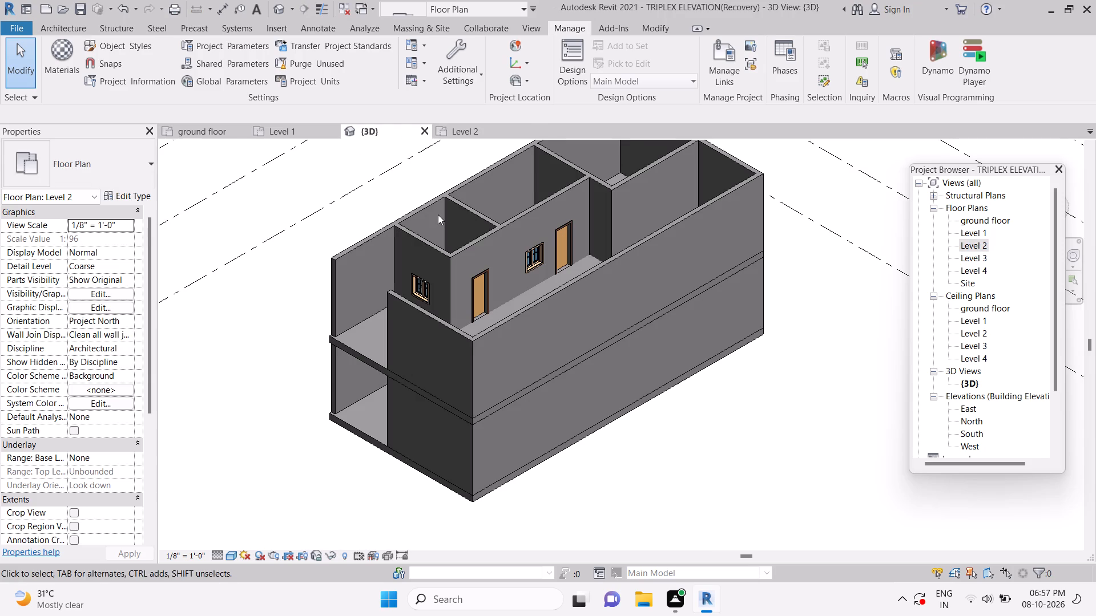
left_click(376, 327)
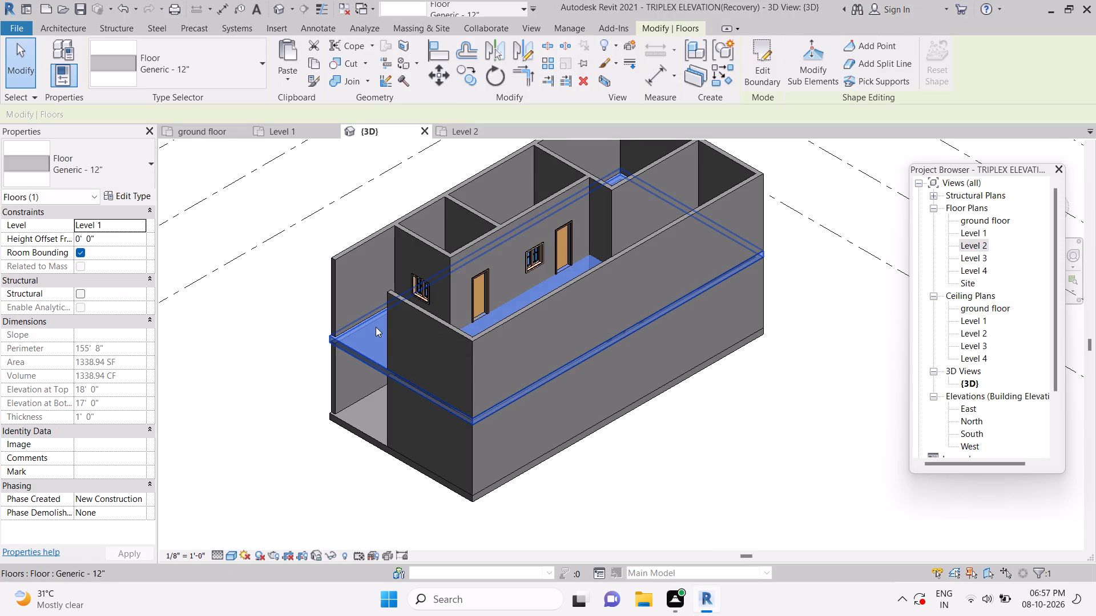
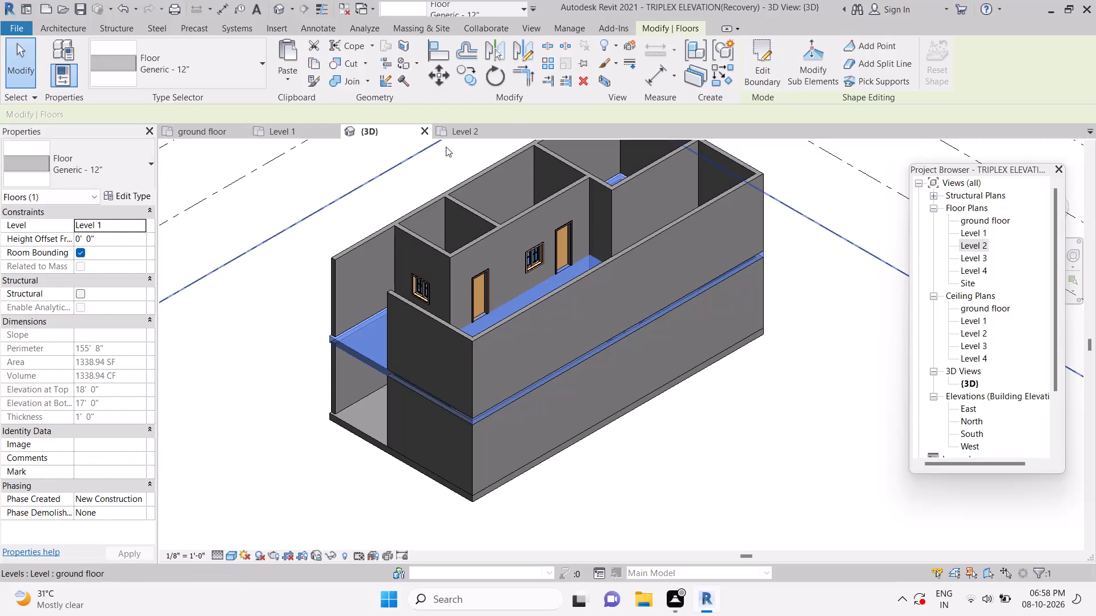
Paste the copied Generic - 12" floor slab into the Level 2 plan, directly above the storey below, and check its placement in 3D.
left_click(492, 130)
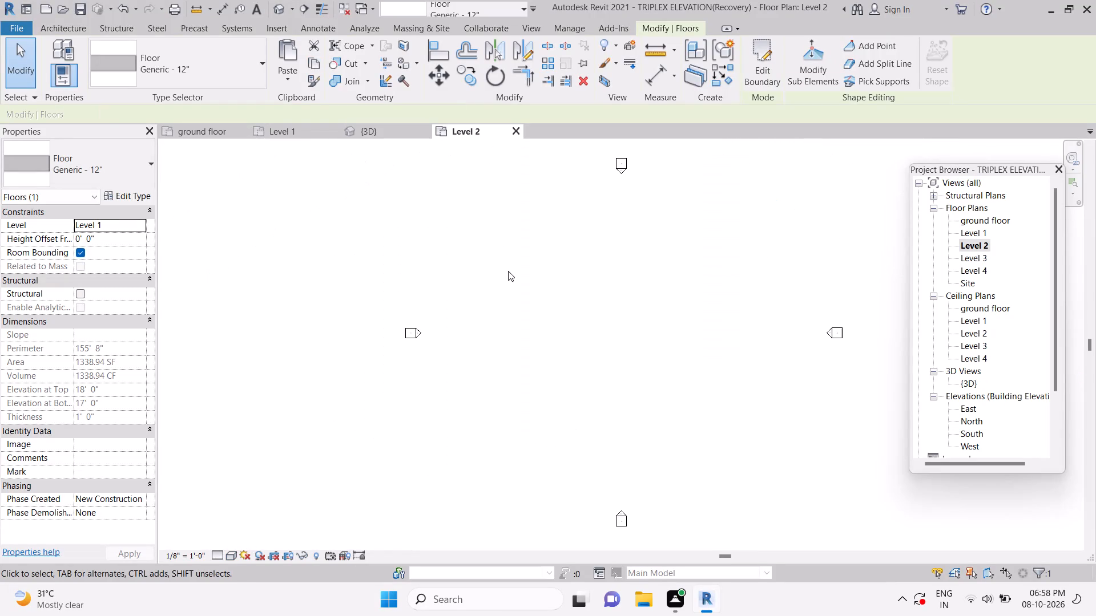
key("ctrl+v")
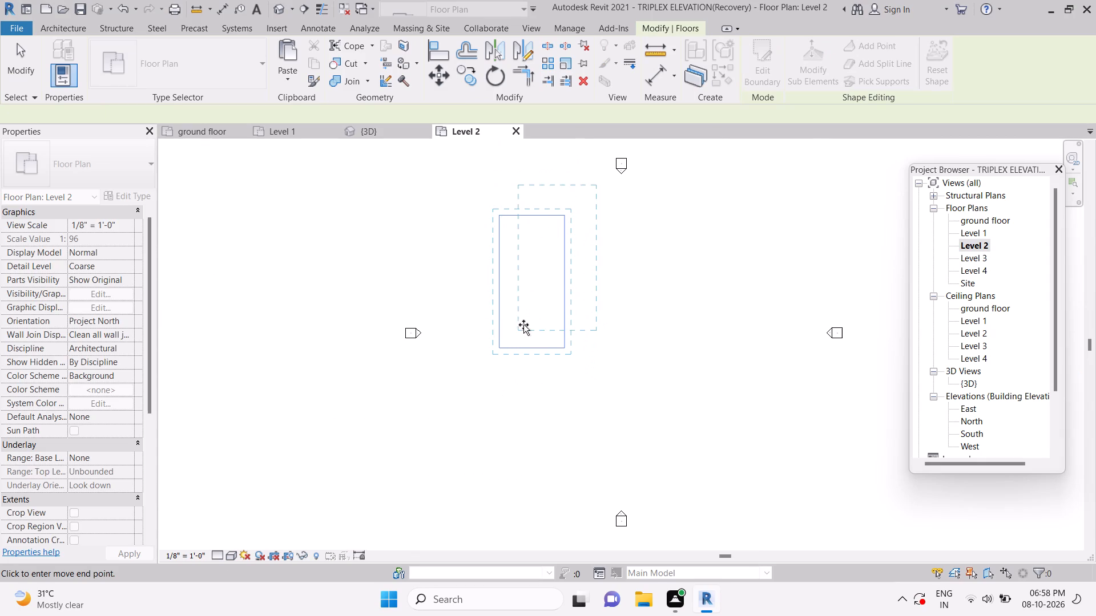
left_click(499, 348)
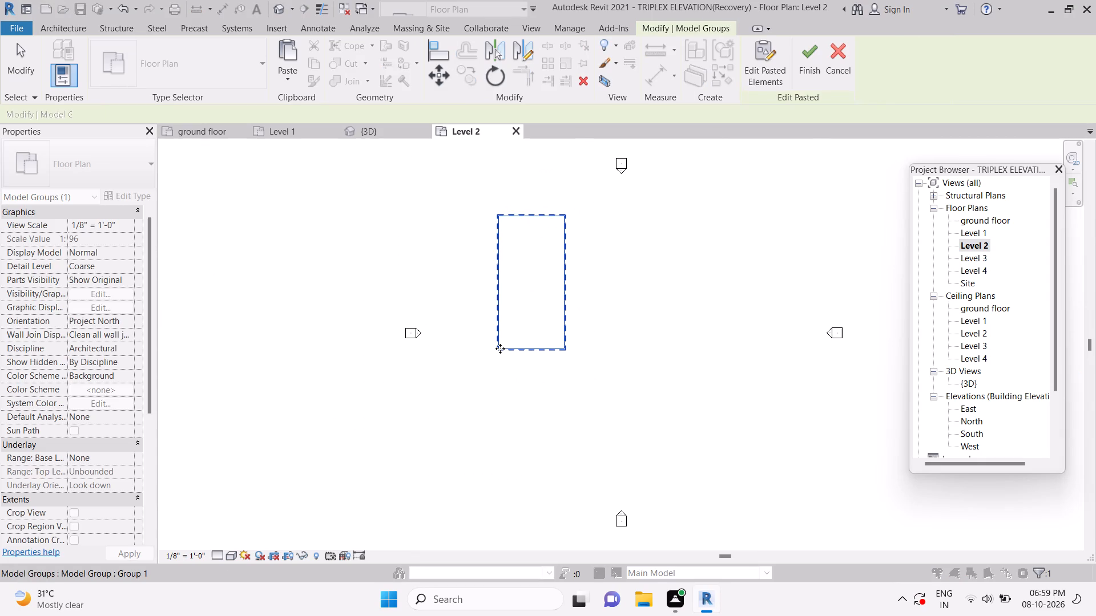
left_click(396, 132)
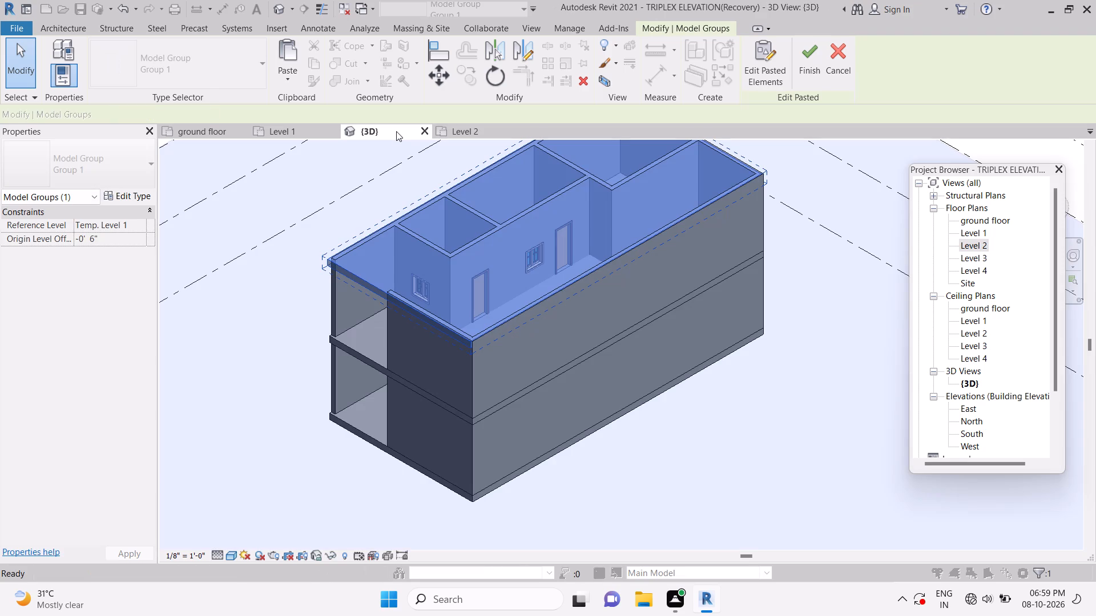
left_click(454, 135)
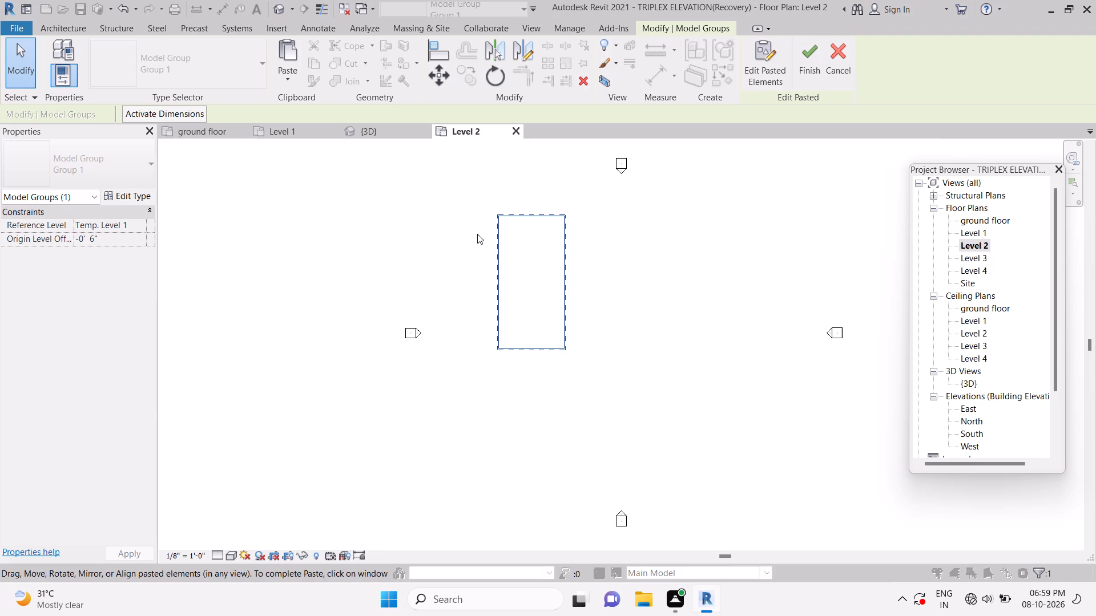
left_click(461, 221)
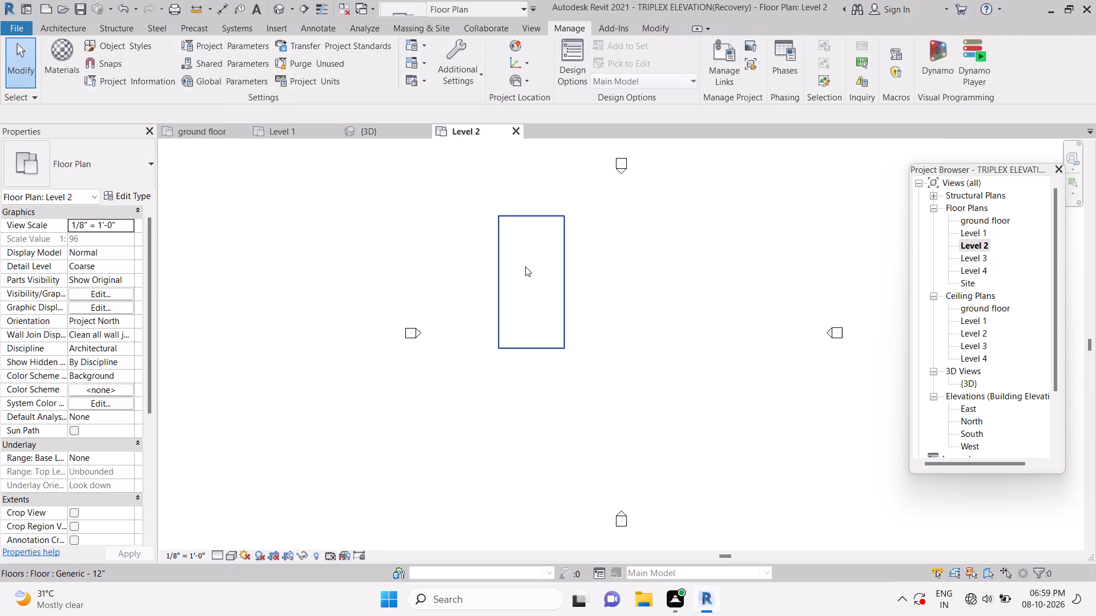
left_click(385, 135)
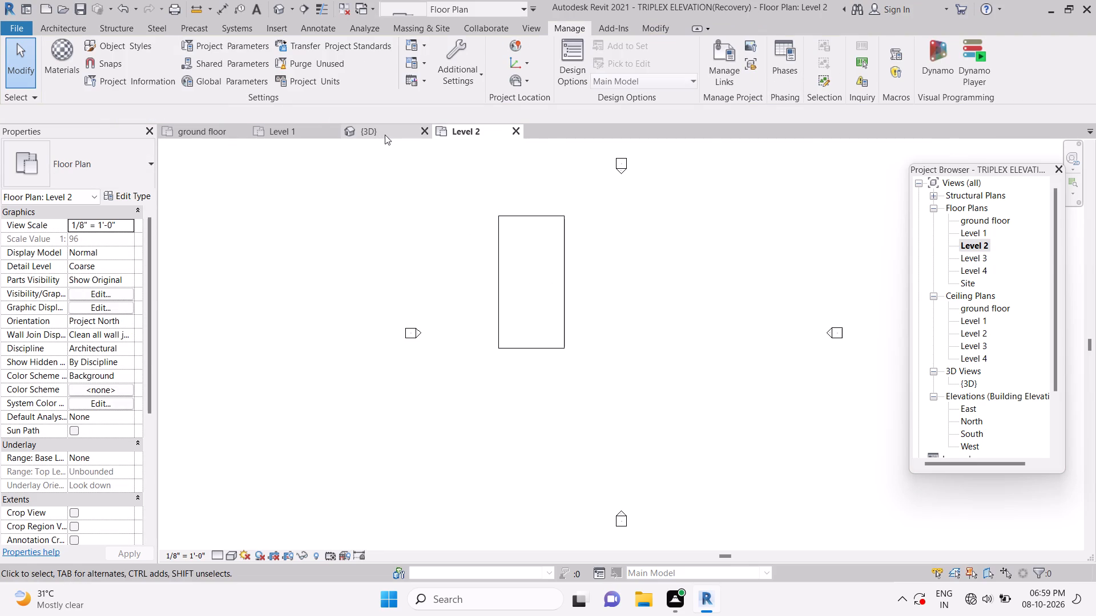
scroll(429, 219, "down", 2)
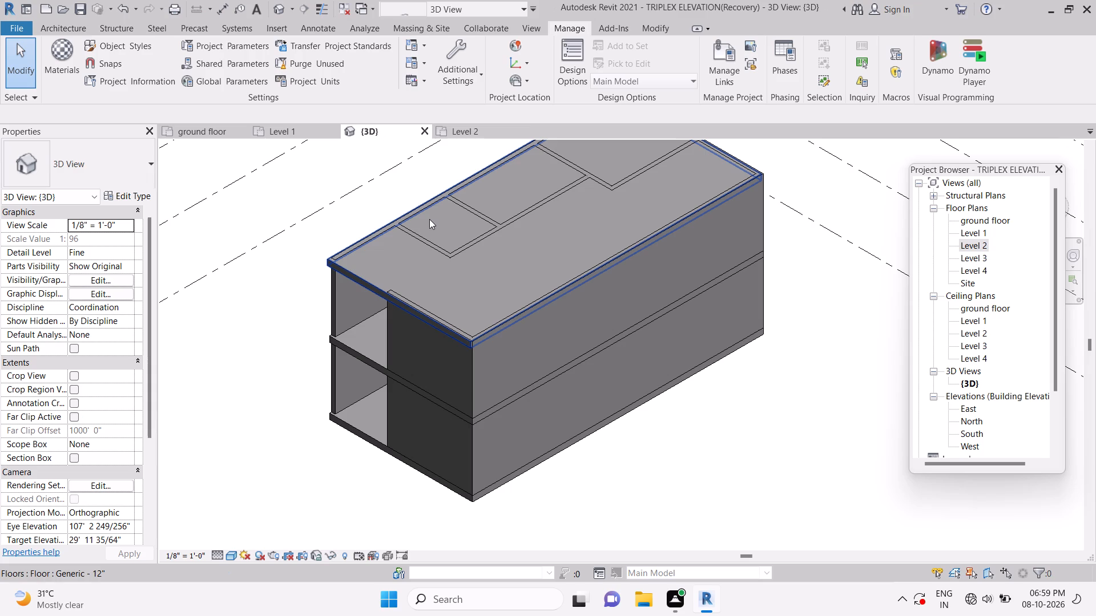
middle_click_drag(434, 223, 494, 295)
middle_click(495, 296)
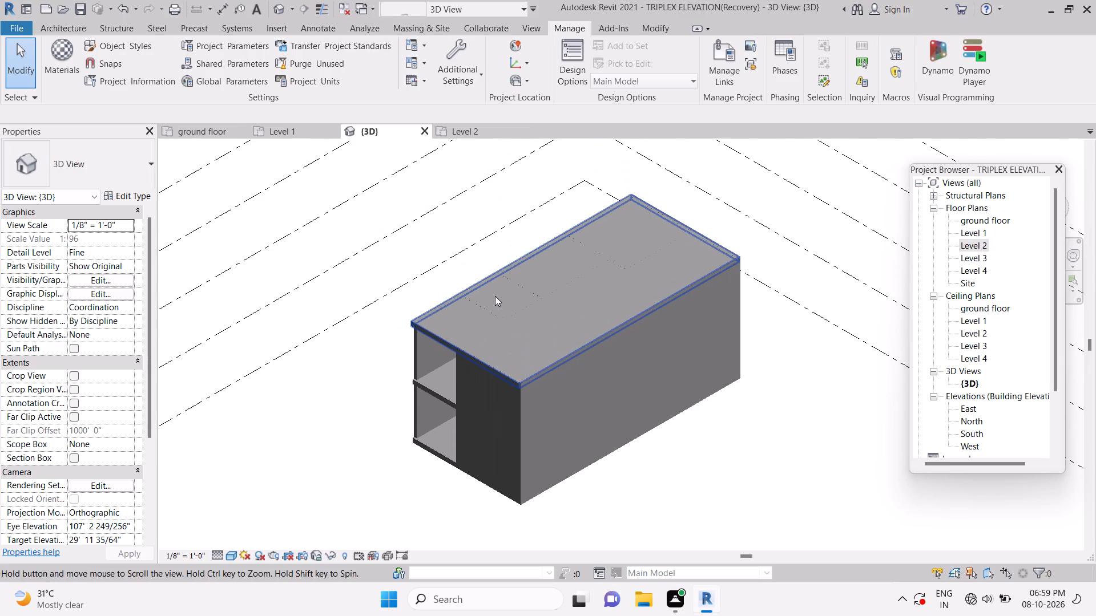
Draw Generic - 8" - Filled walls with a 20' unconnected height around all four edges of the Level 2 floor, about 26' by 52'.
left_click(461, 133)
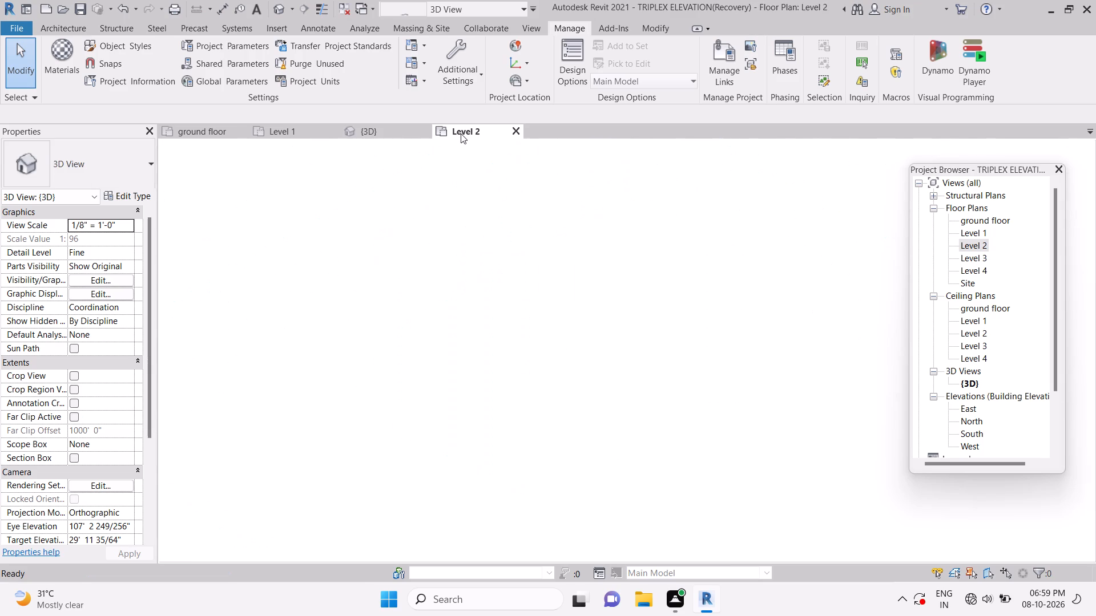
left_click(65, 24)
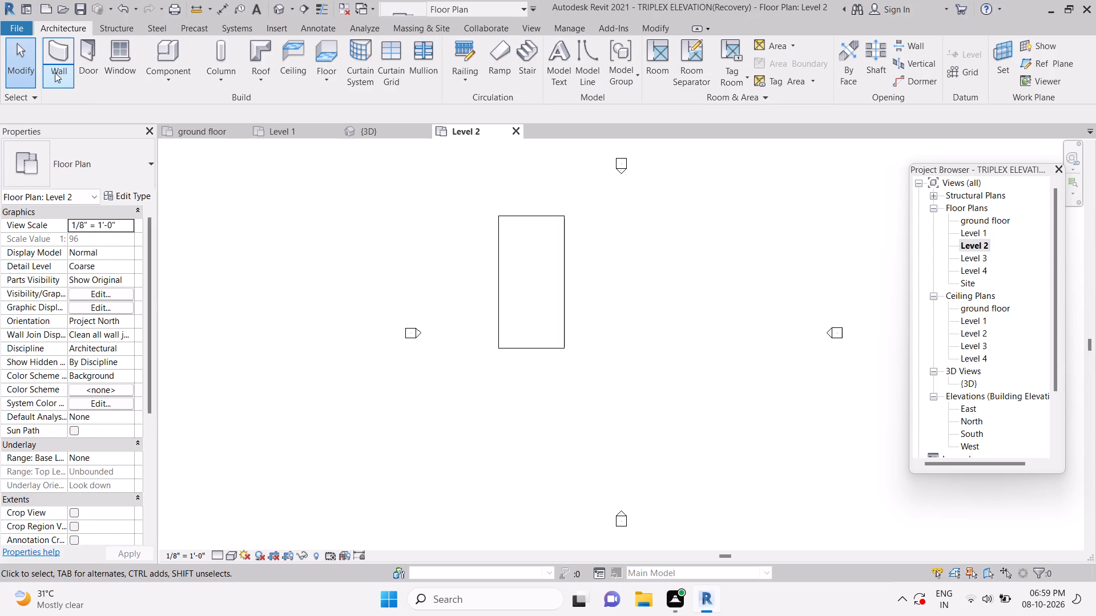
left_click(55, 72)
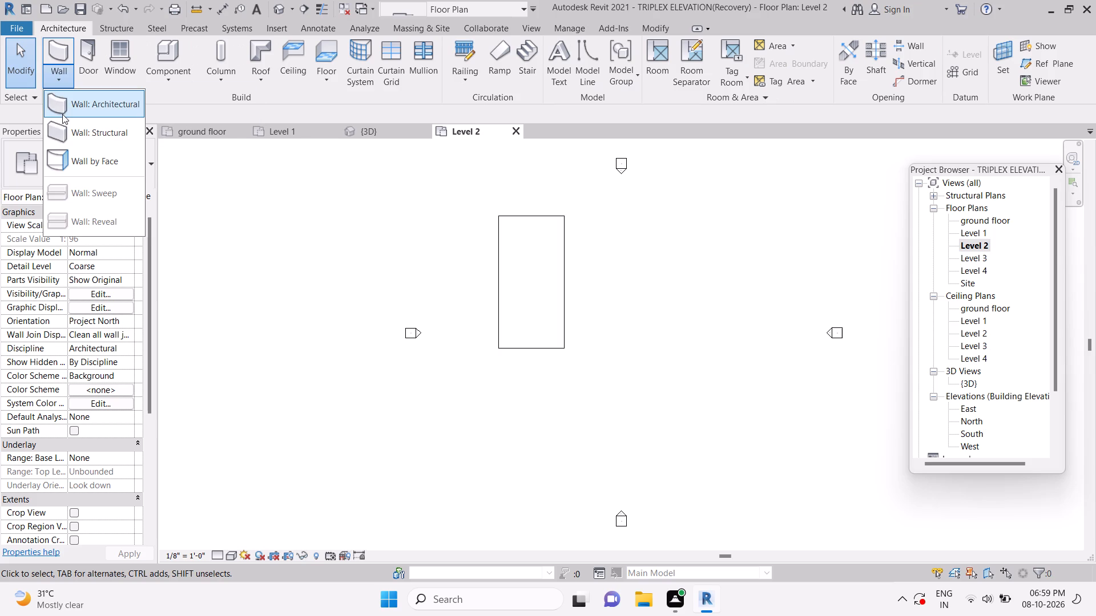
left_click(62, 114)
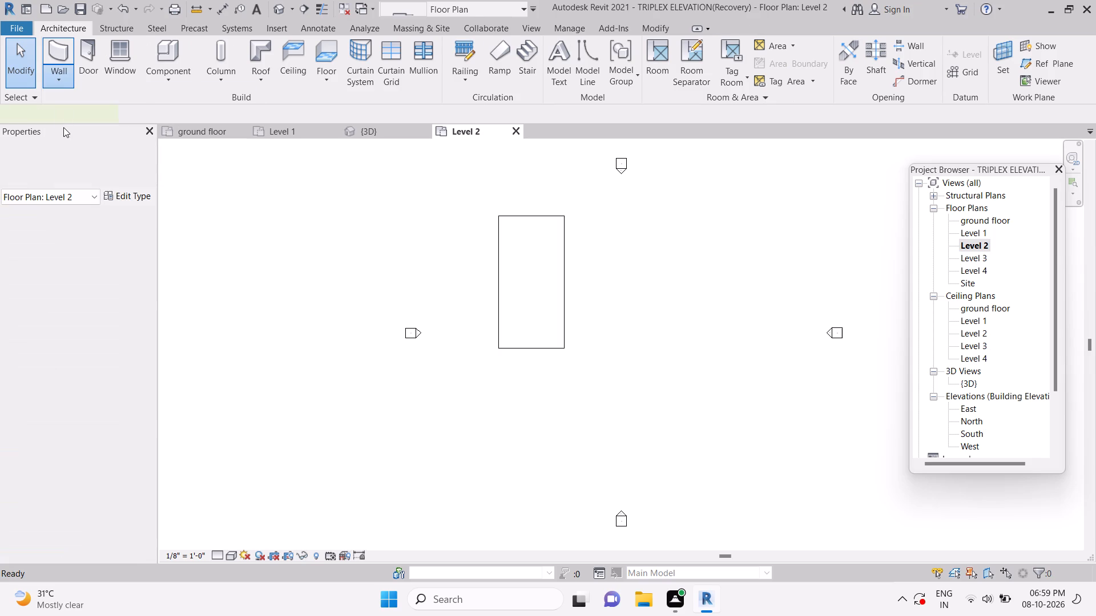
left_click(75, 166)
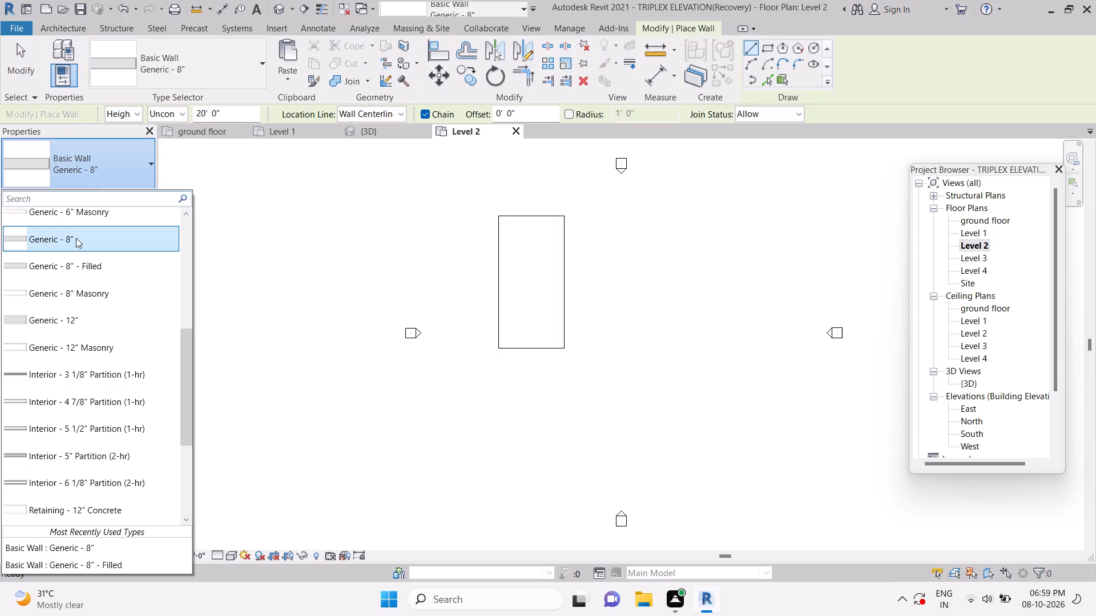
left_click(80, 265)
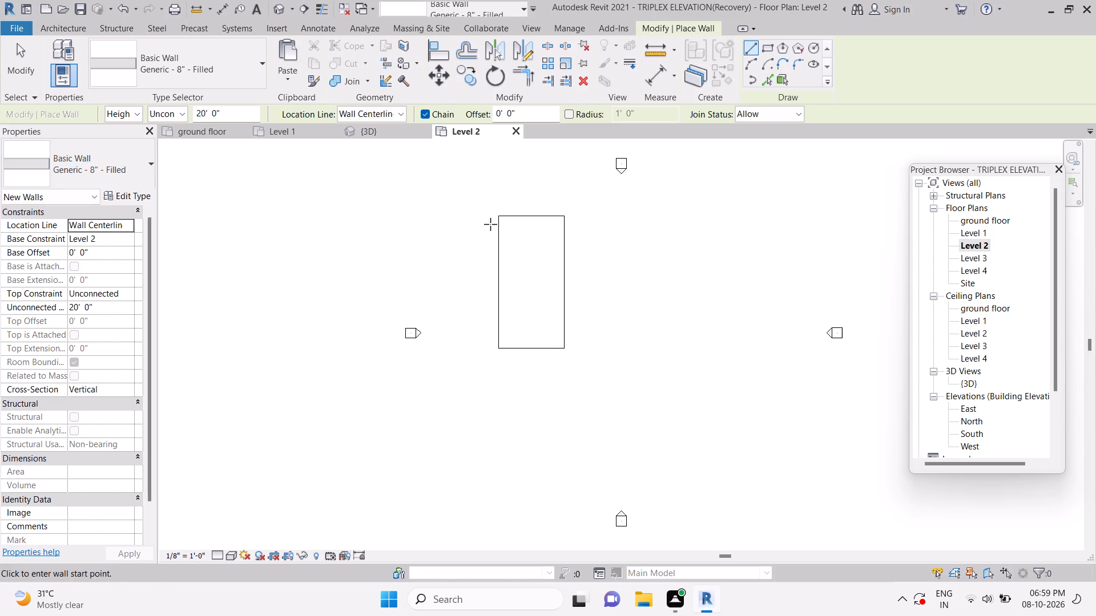
left_click_drag(505, 219, 557, 215)
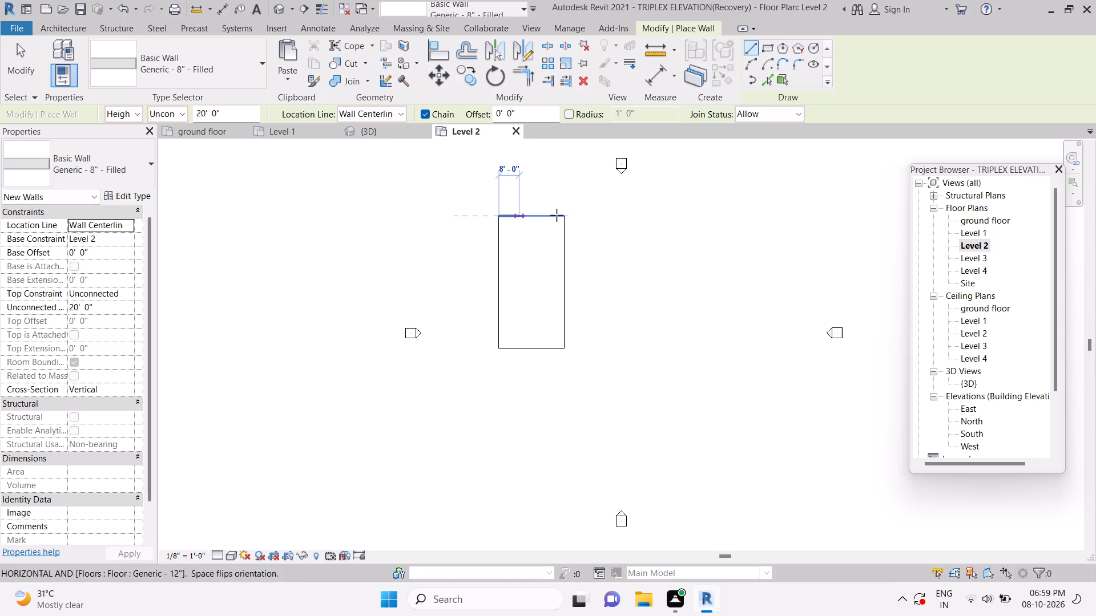
left_click_drag(557, 215, 565, 217)
left_click(565, 217)
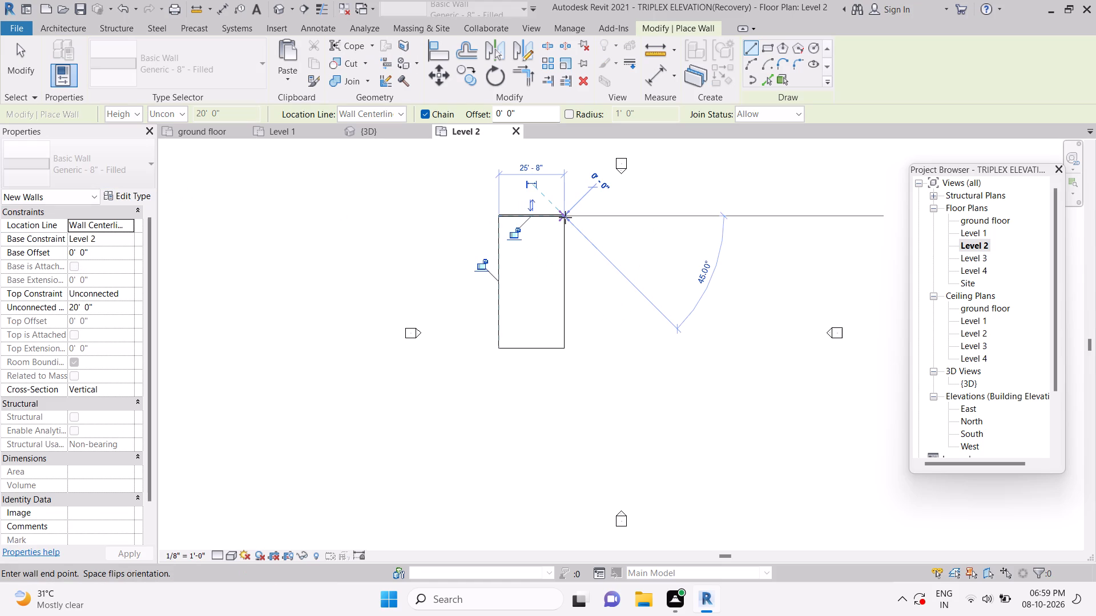
left_click_drag(567, 223, 562, 333)
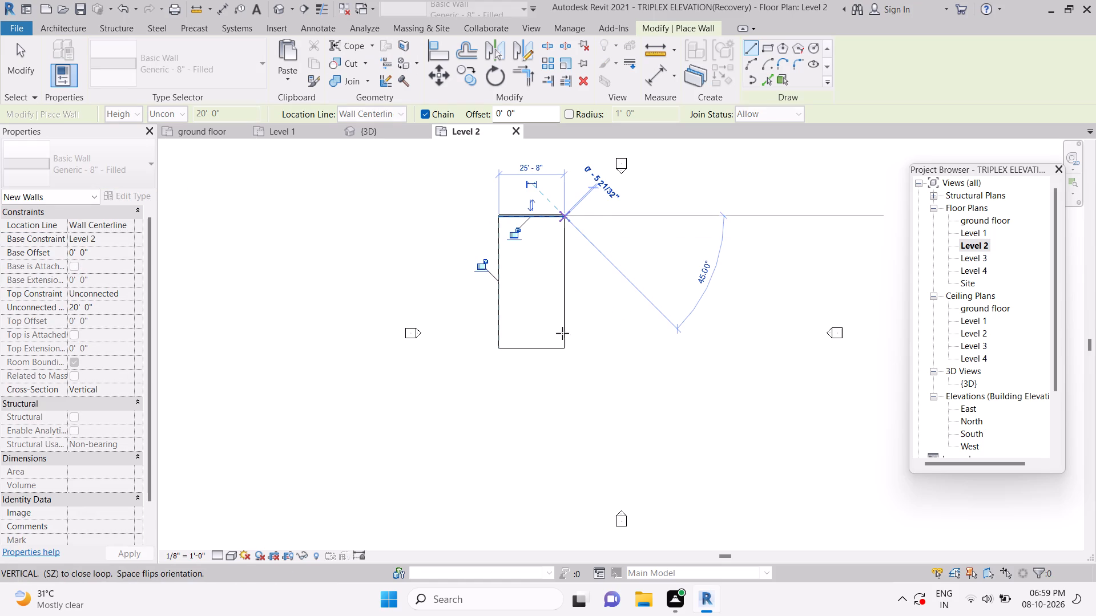
left_click_drag(562, 333, 564, 350)
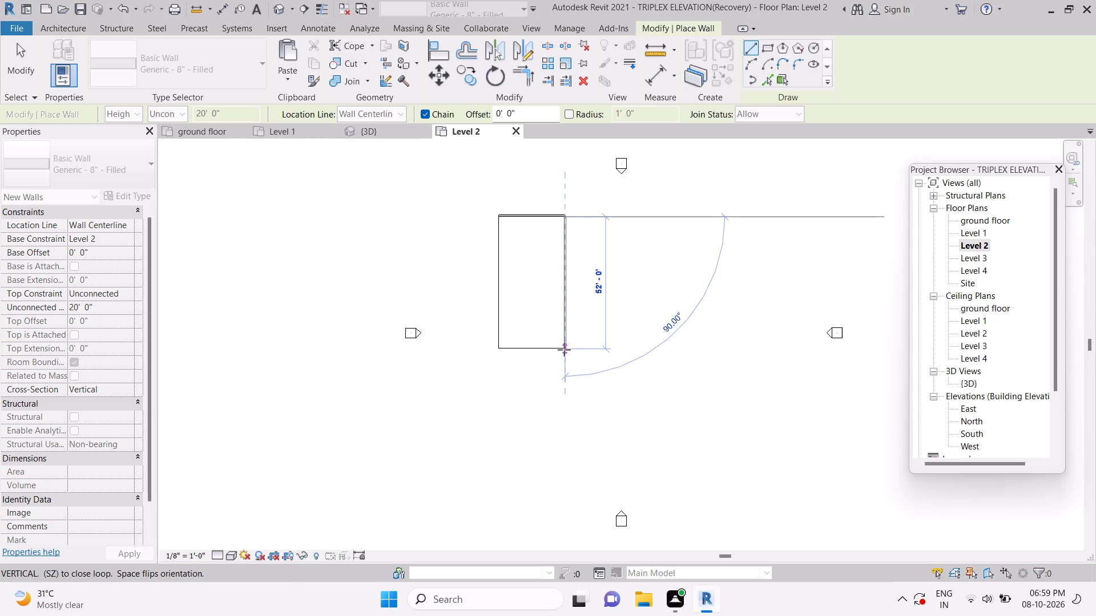
left_click(564, 350)
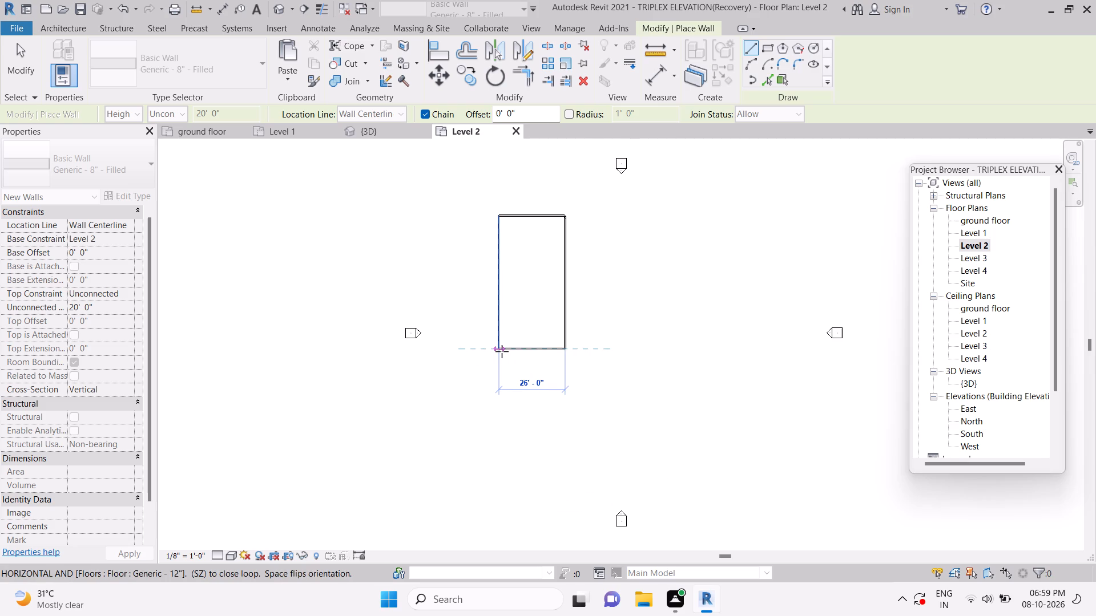
left_click(502, 351)
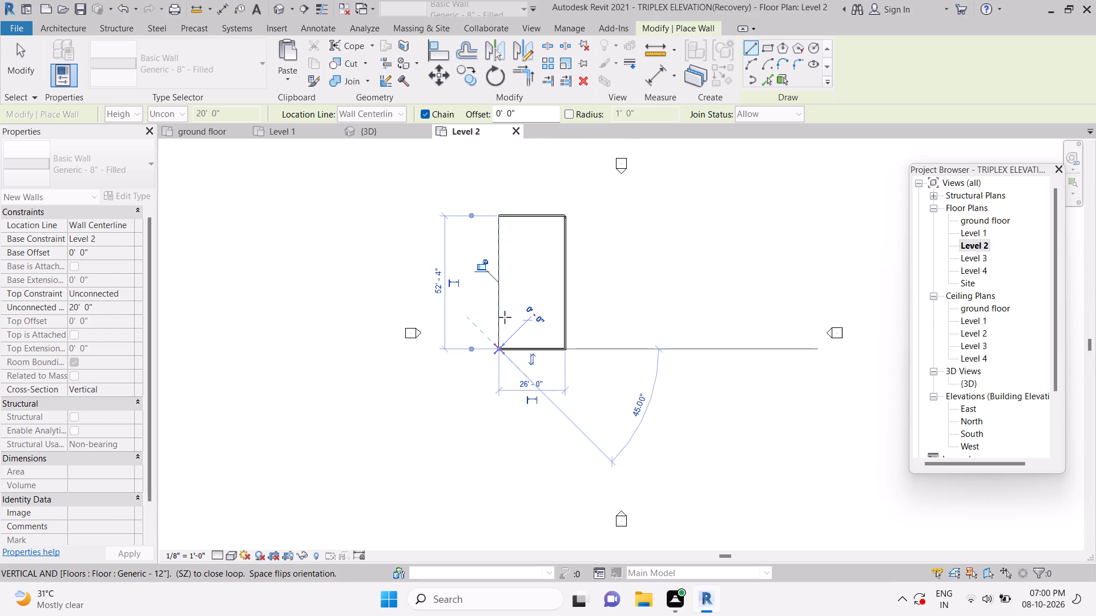
left_click(499, 216)
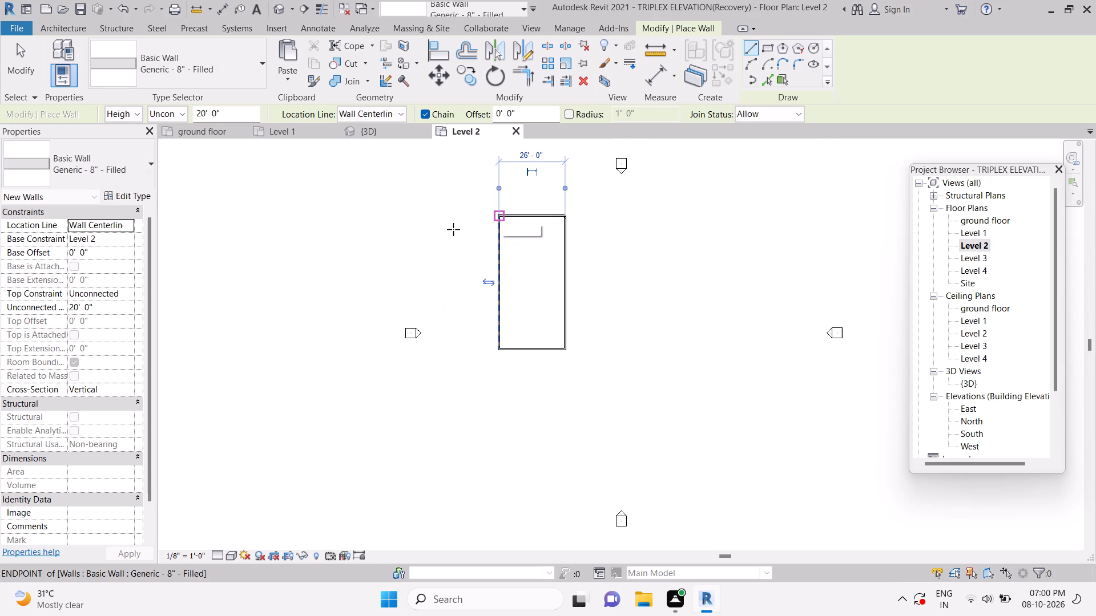
left_click(453, 229)
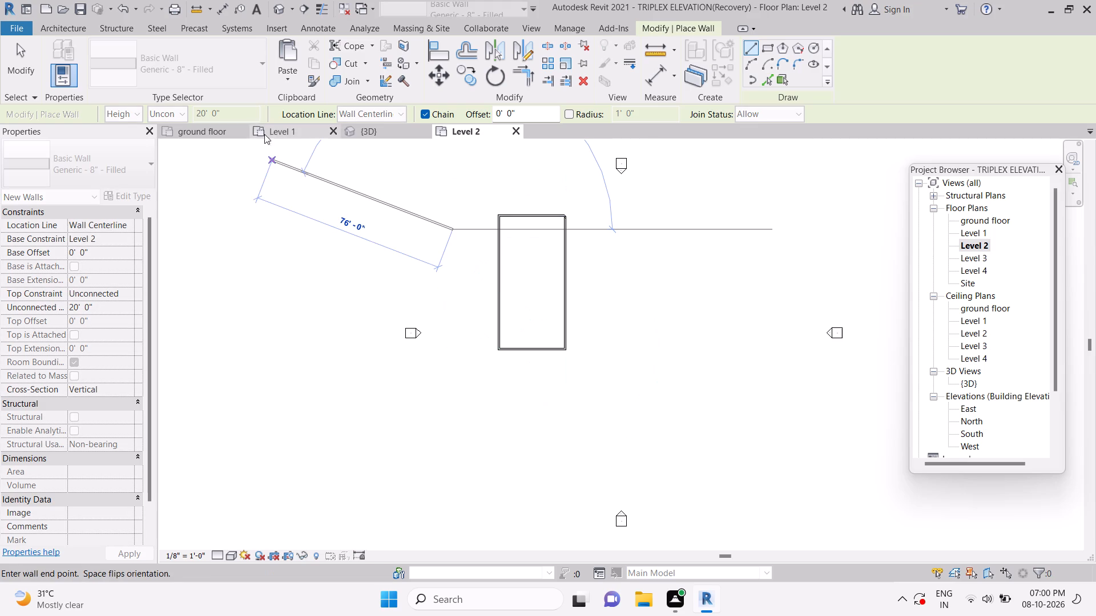
key("Escape")
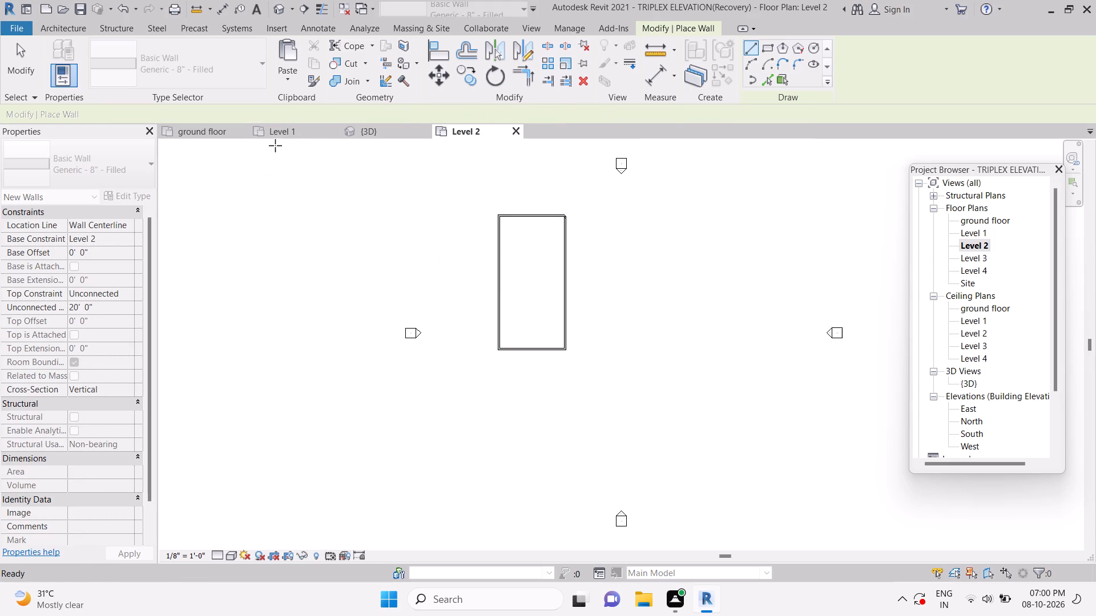
Examine the new Level 2 perimeter walls against the storeys below in the 3D view.
left_click(368, 132)
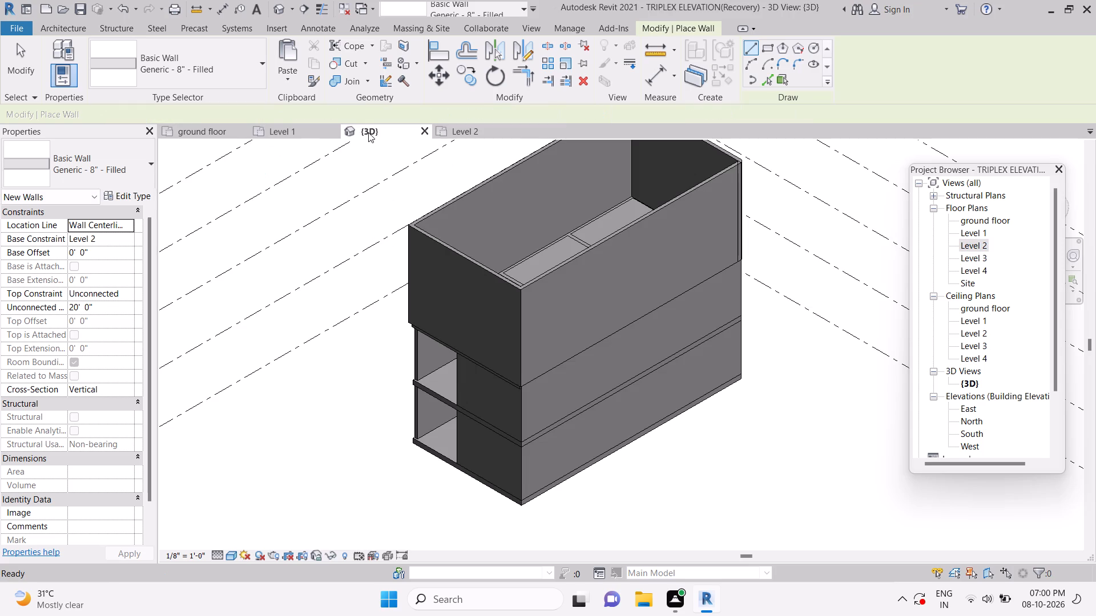
scroll(412, 230, "down", 1)
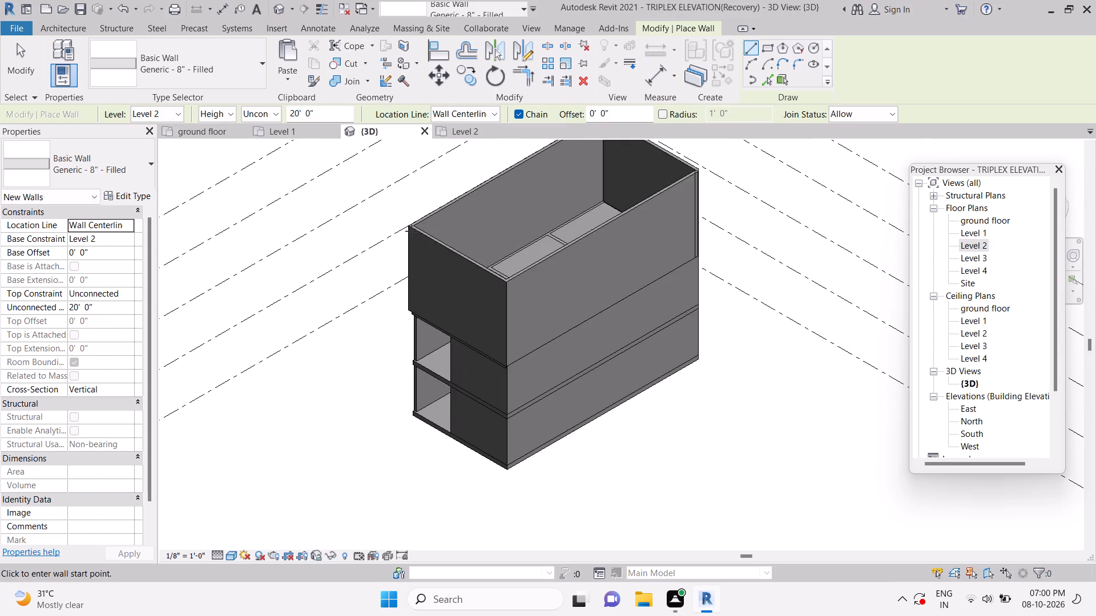
scroll(412, 231, "up", 3)
scroll(412, 231, "down", 1)
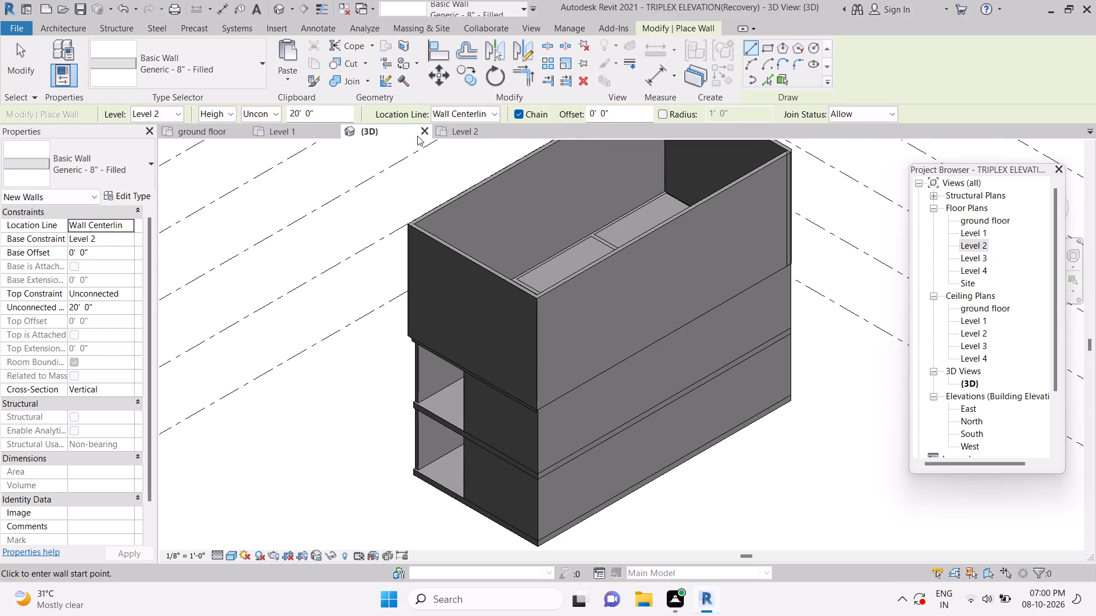
left_click(461, 128)
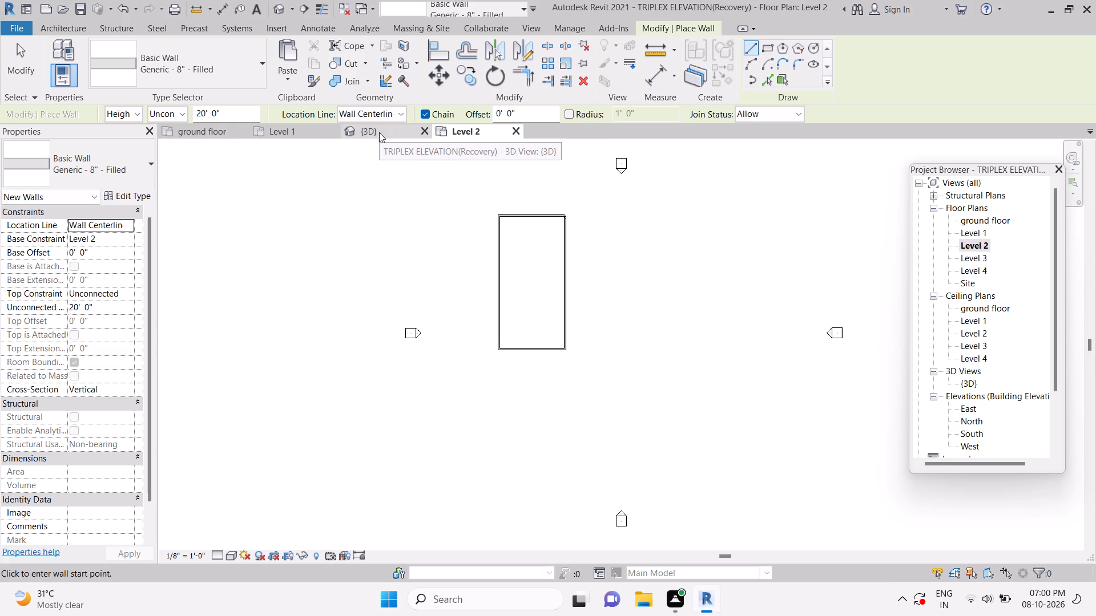
Examine the interior wall layout of the north-west room in the Level 1 plan, including wall lengths and spacing.
left_click(291, 132)
scroll(576, 230, "down", 3)
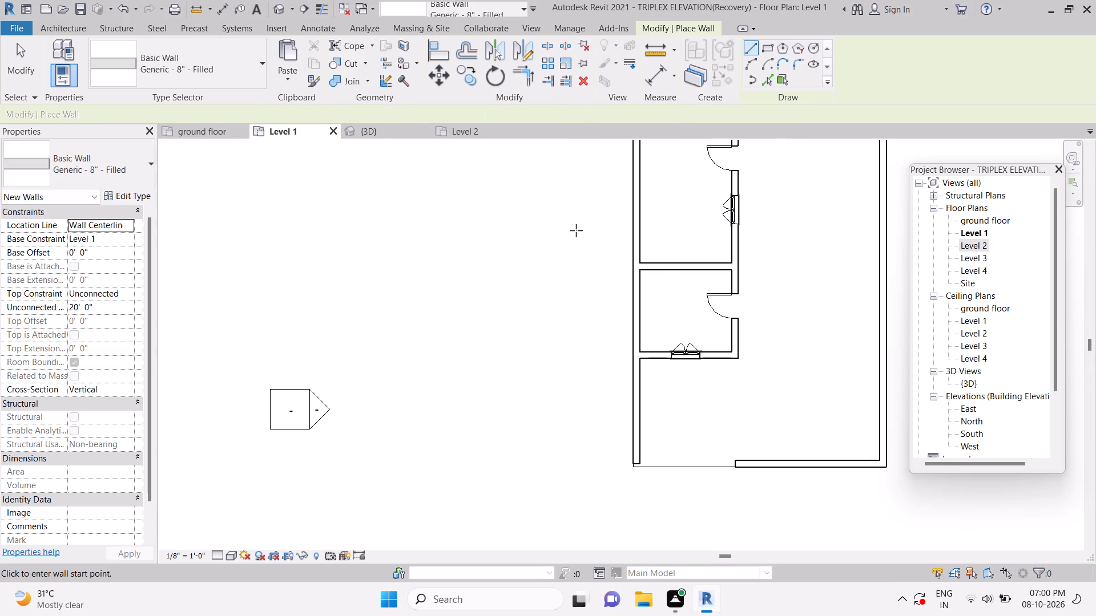
scroll(576, 230, "down", 3)
middle_click_drag(652, 220, 650, 230)
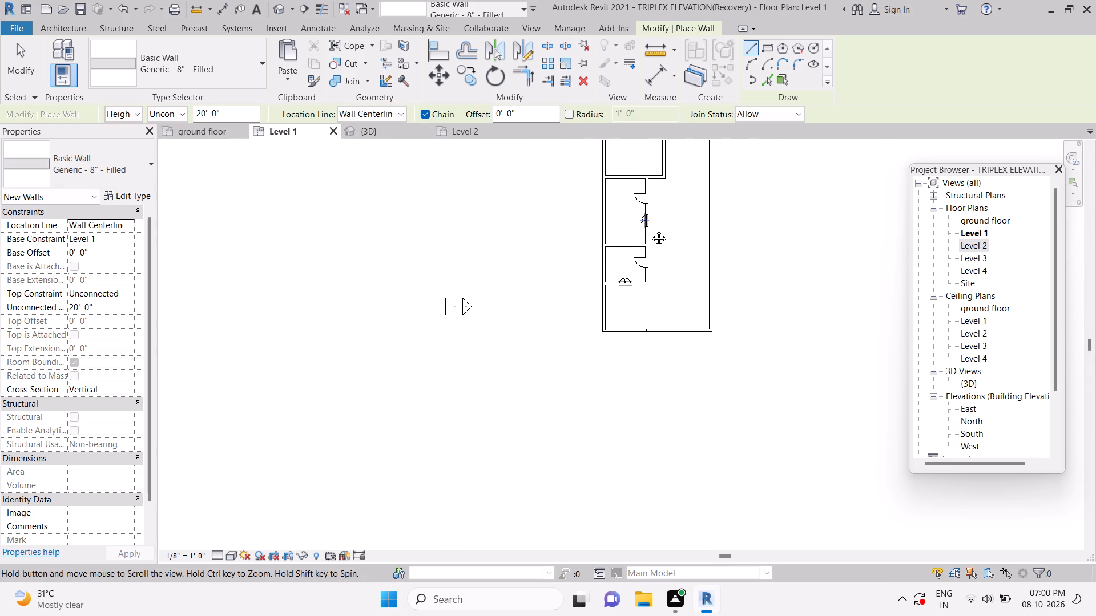
middle_click_drag(650, 230, 619, 306)
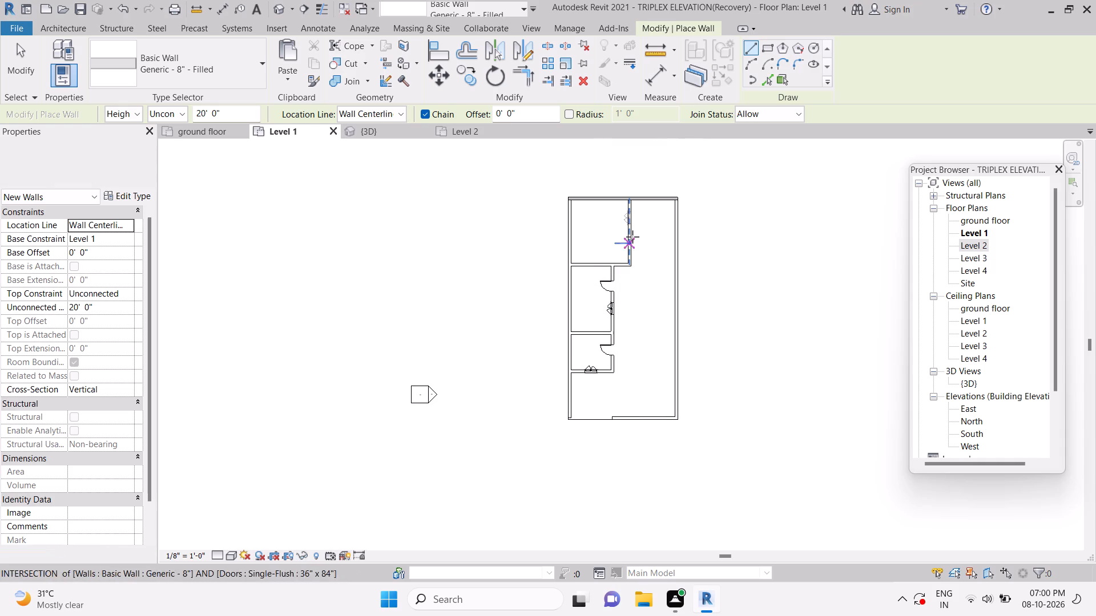
left_click(371, 272)
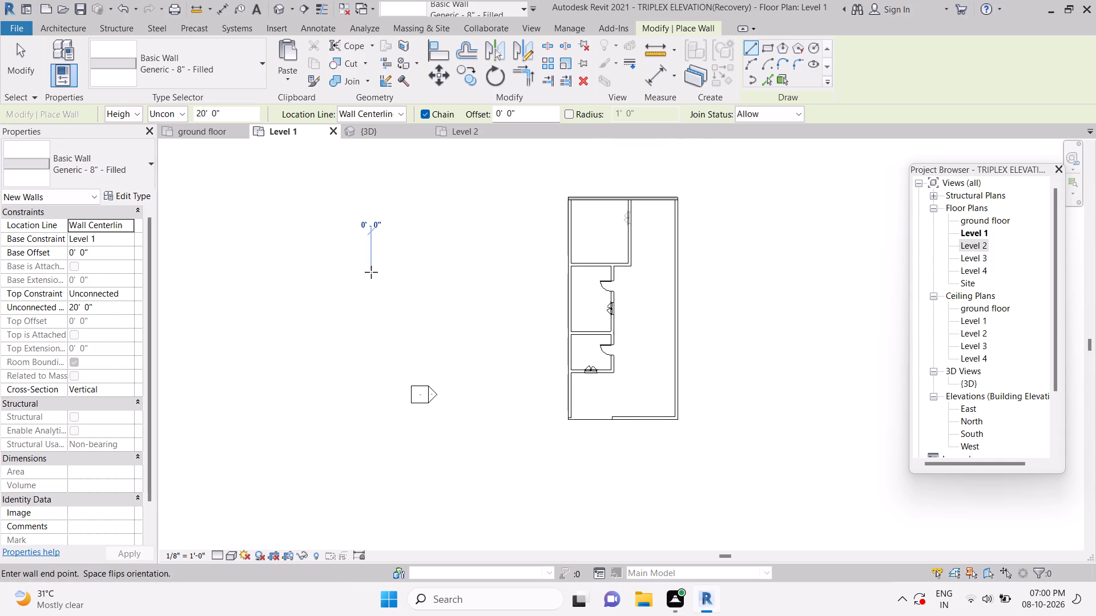
key("Escape")
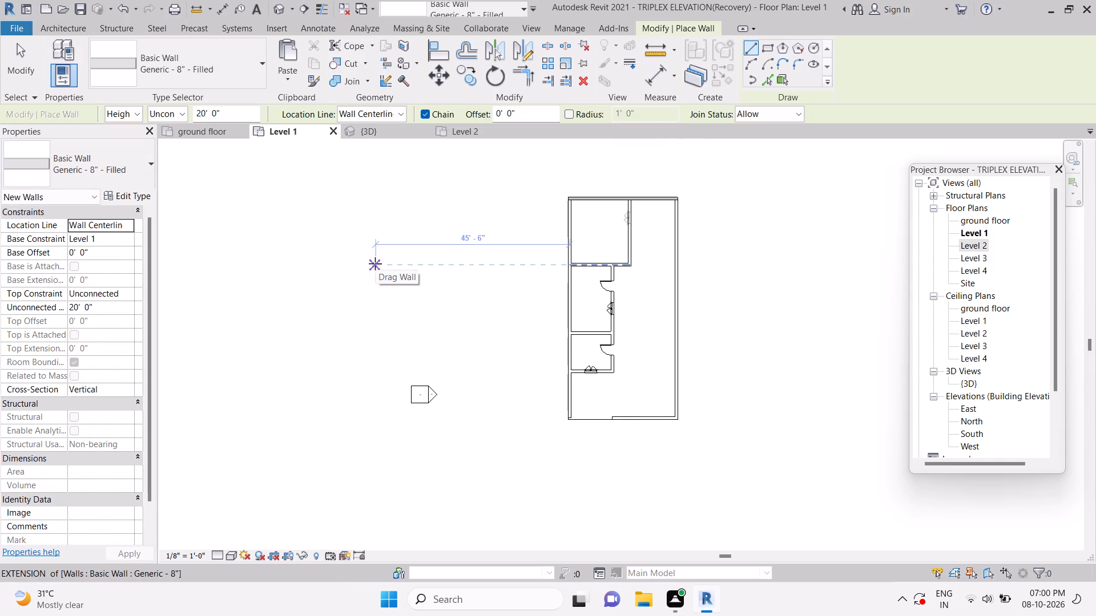
key("Escape")
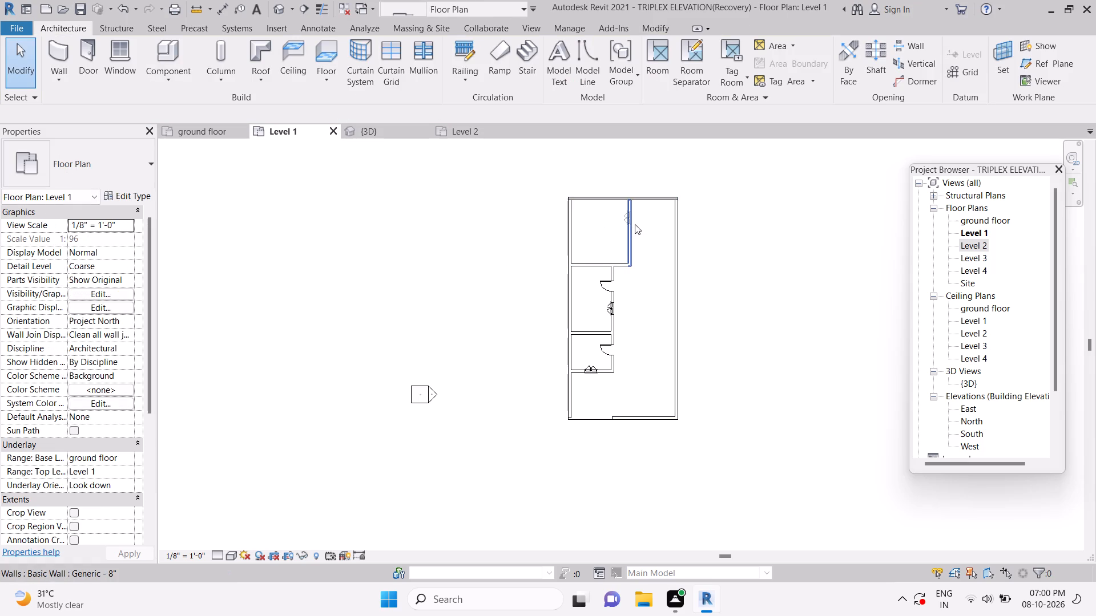
left_click(631, 232)
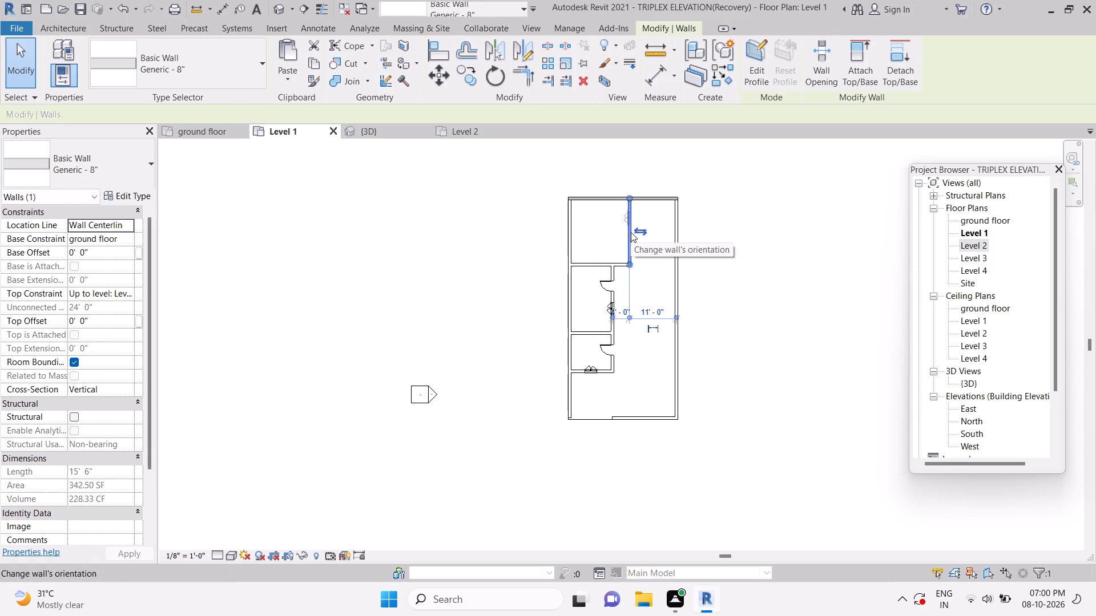
left_click(582, 266)
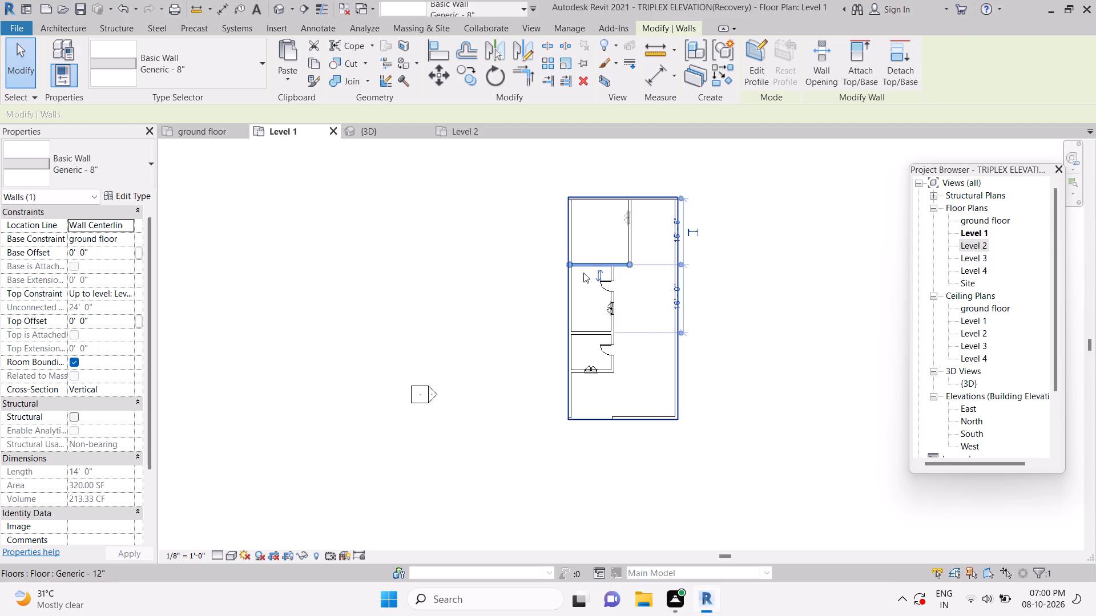
left_click(615, 267)
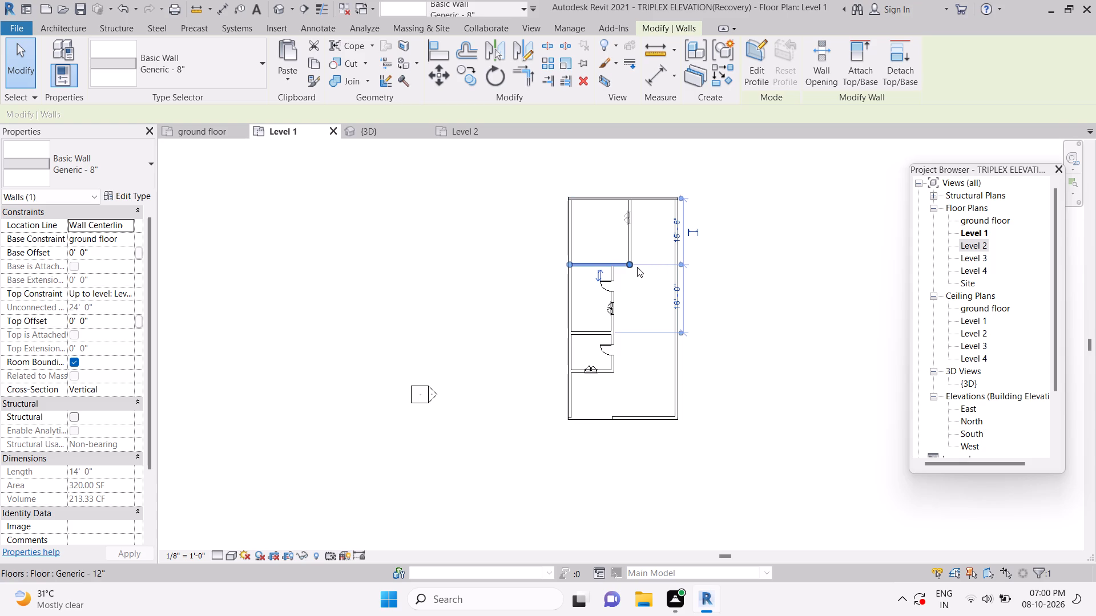
left_click(565, 198)
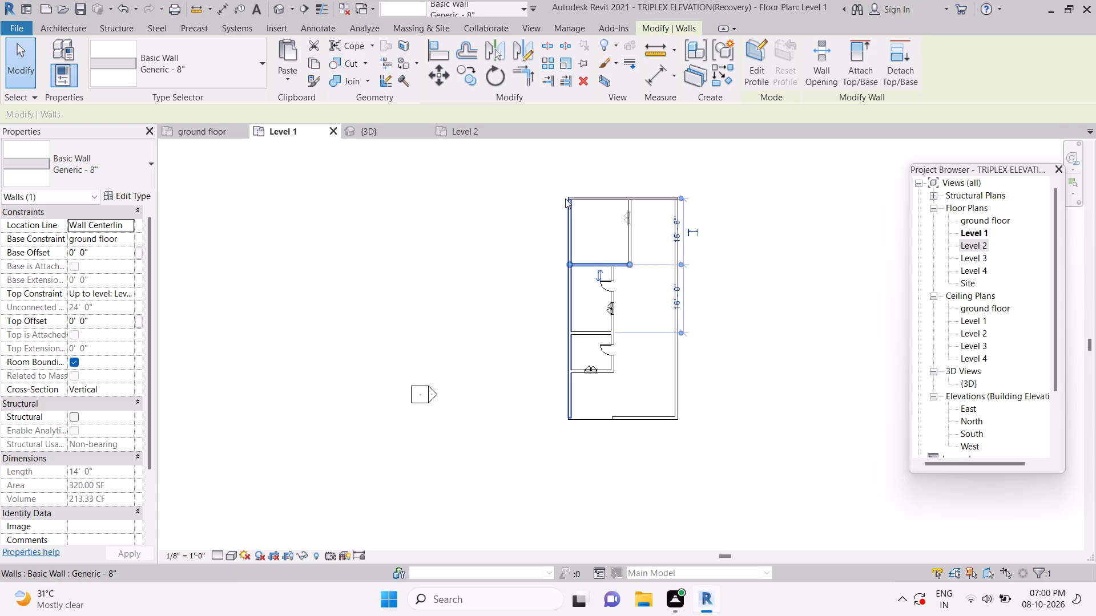
left_click(631, 243)
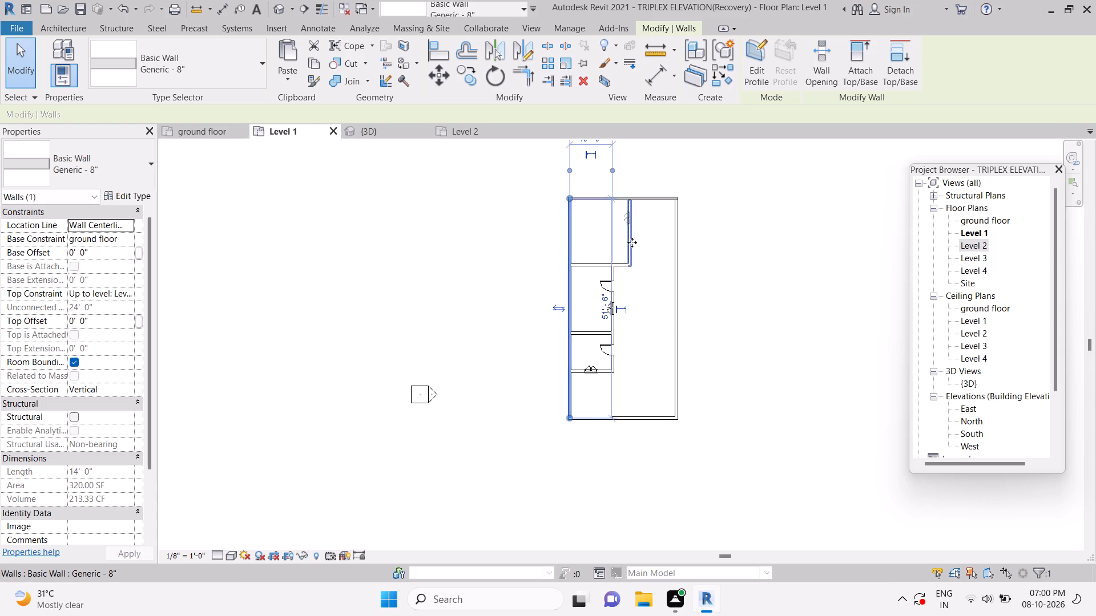
left_click(417, 240)
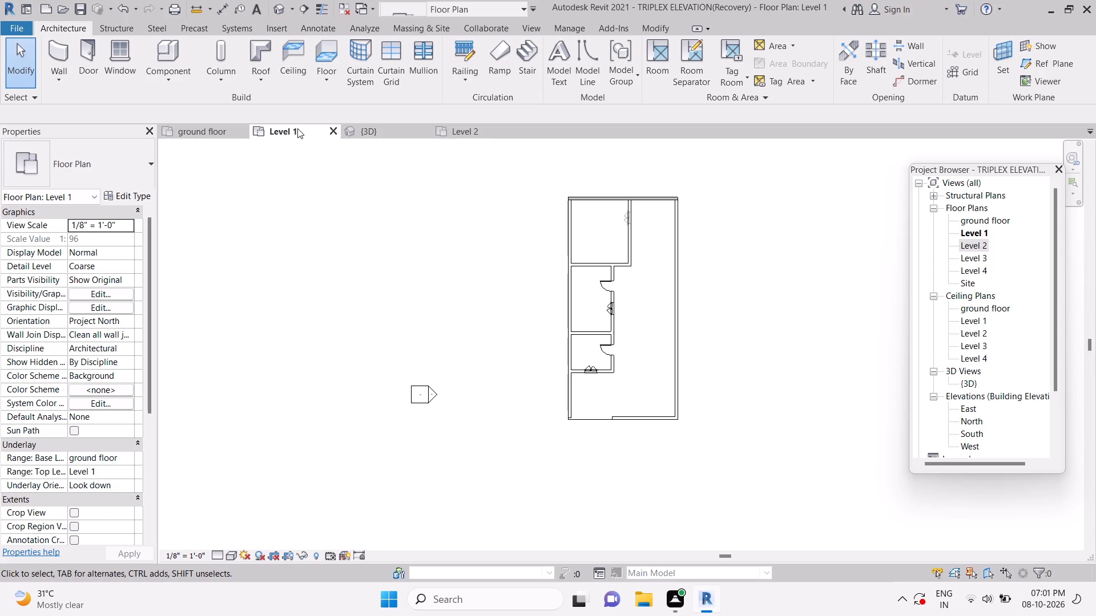
left_click(587, 269)
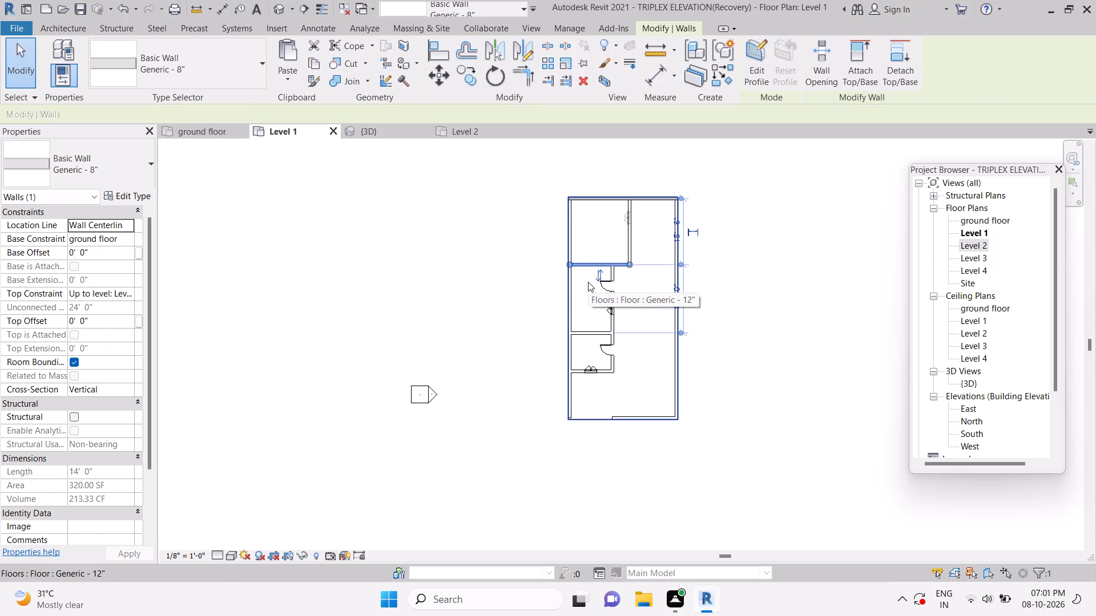
left_click(555, 280)
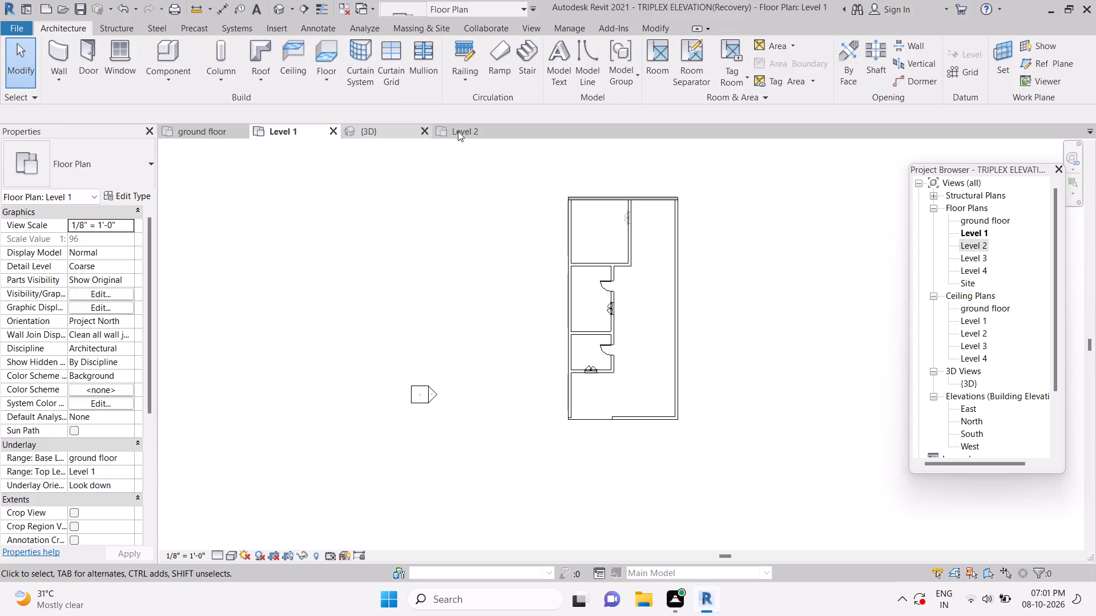
On Level 2, draw two Generic - 8" - Filled walls from the north wall's midpoint, enclosing a north-west room about 12'-4" by 13'.
left_click(462, 131)
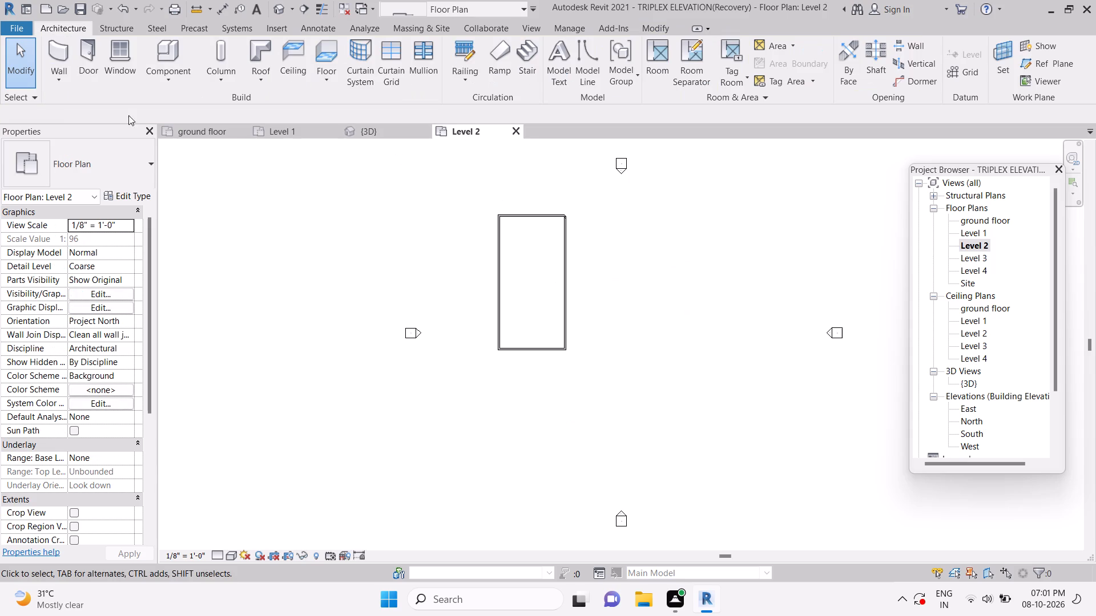
left_click(62, 49)
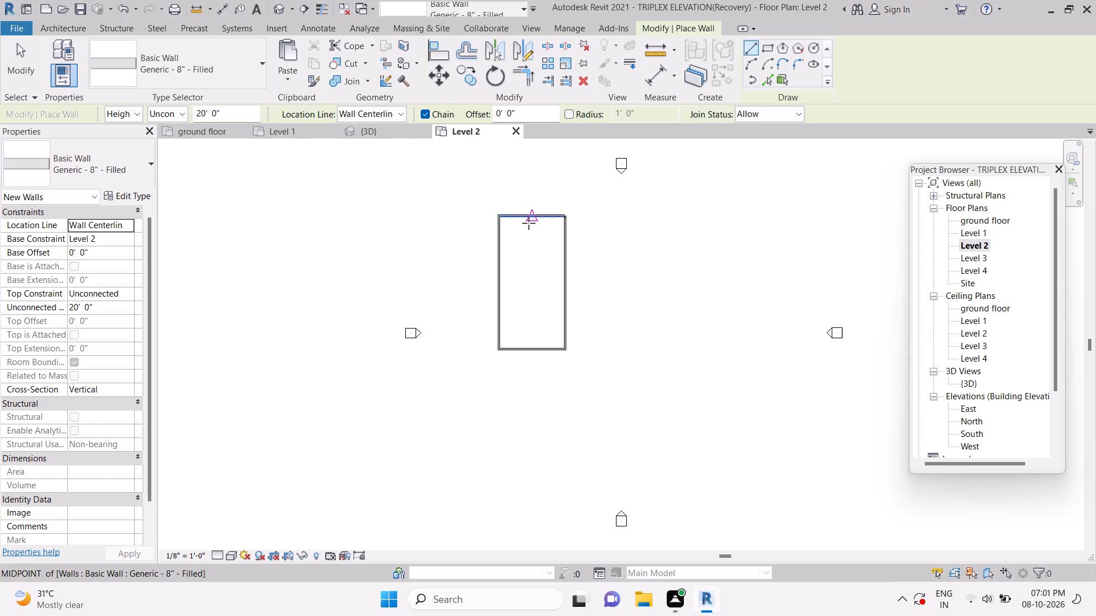
left_click(529, 223)
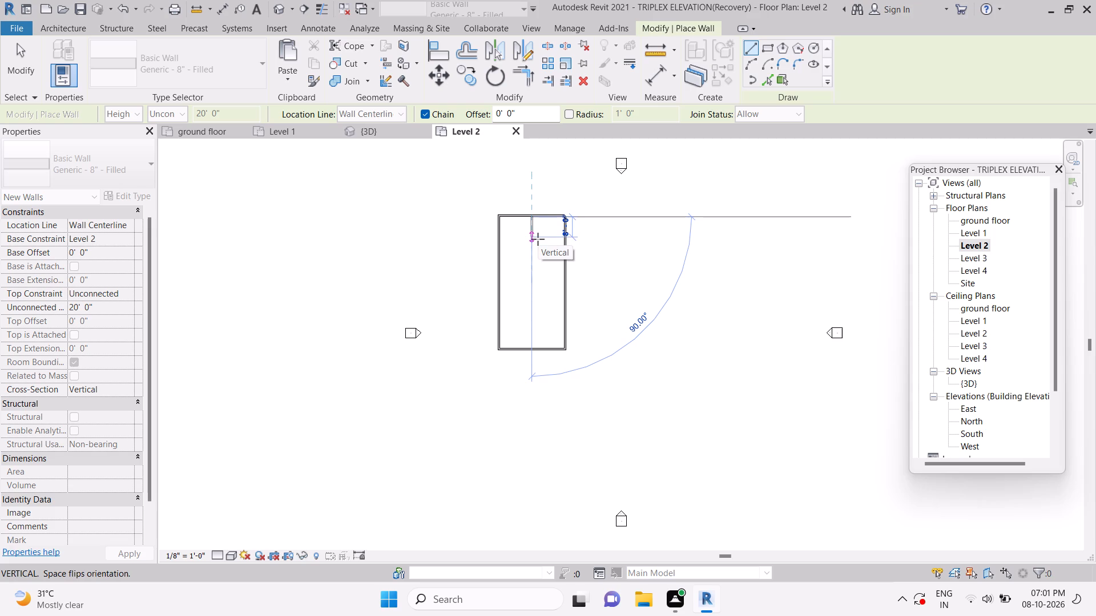
left_click(537, 243)
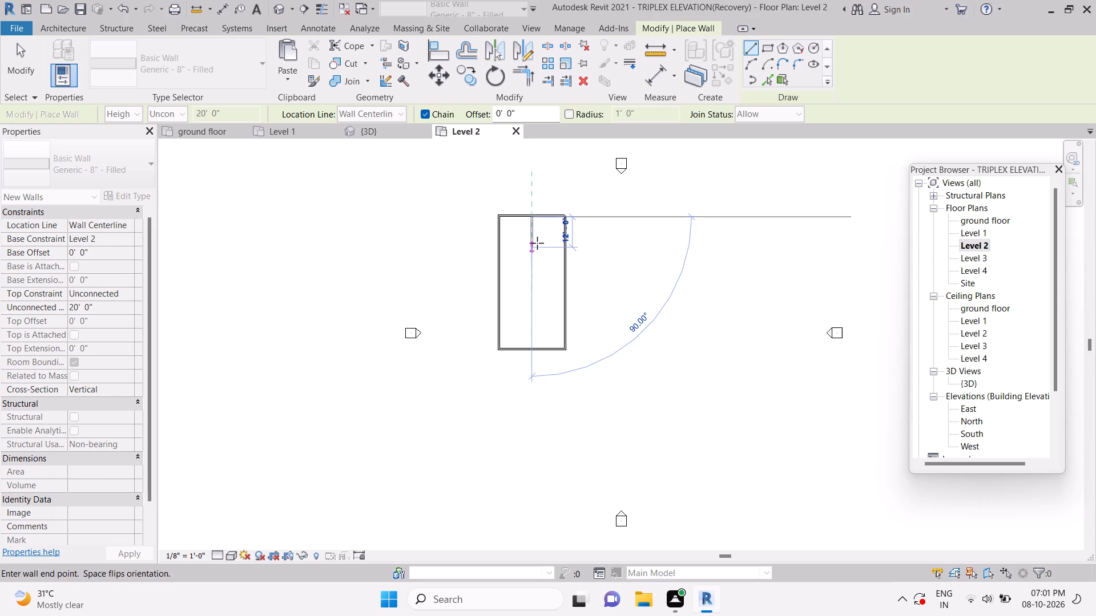
left_click(505, 250)
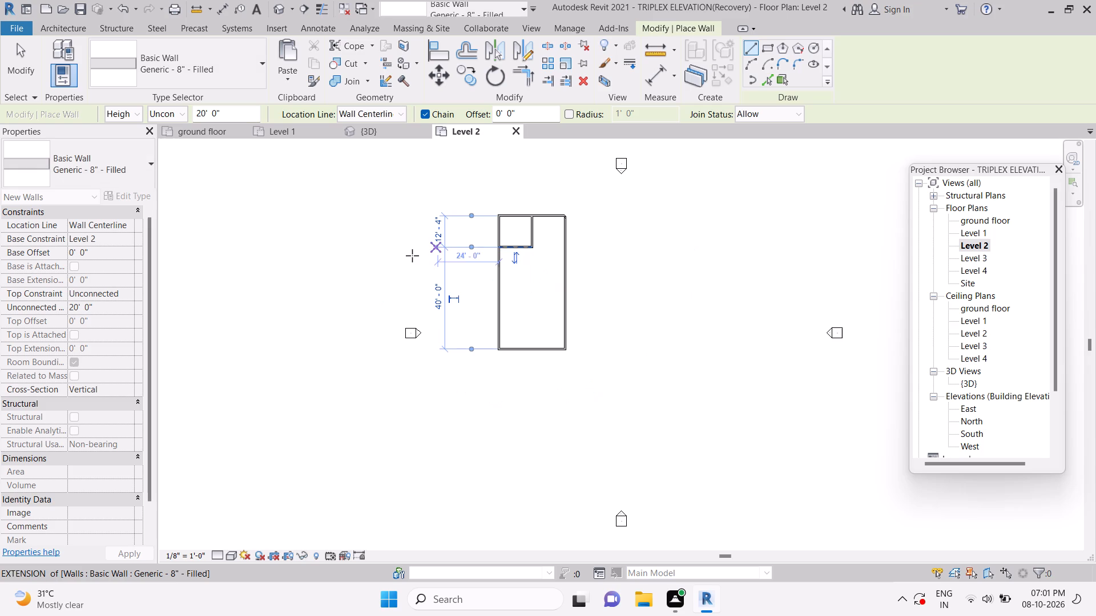
key("Escape")
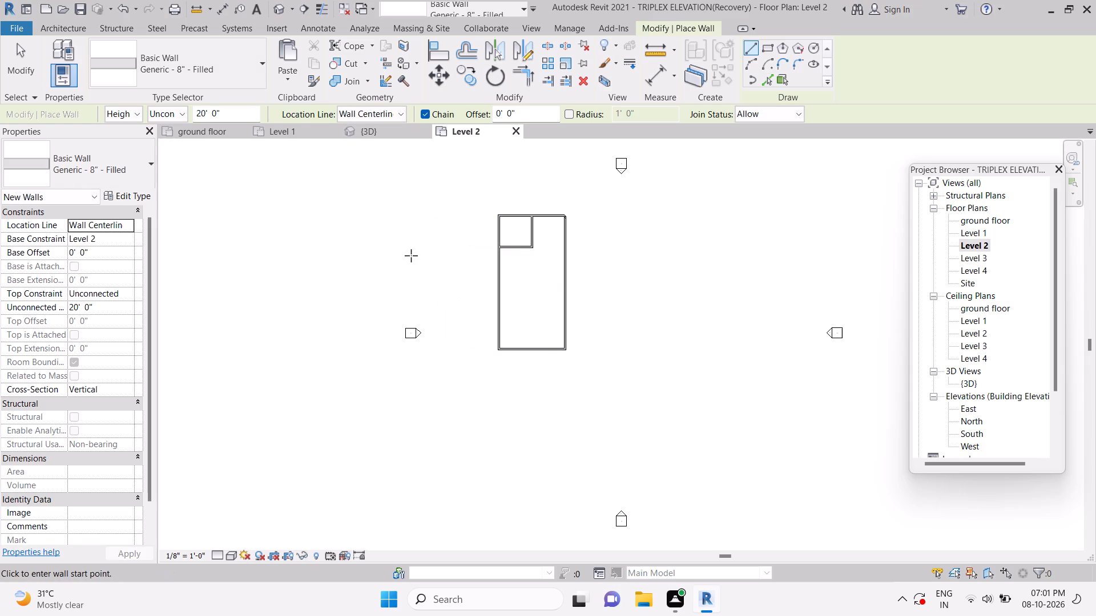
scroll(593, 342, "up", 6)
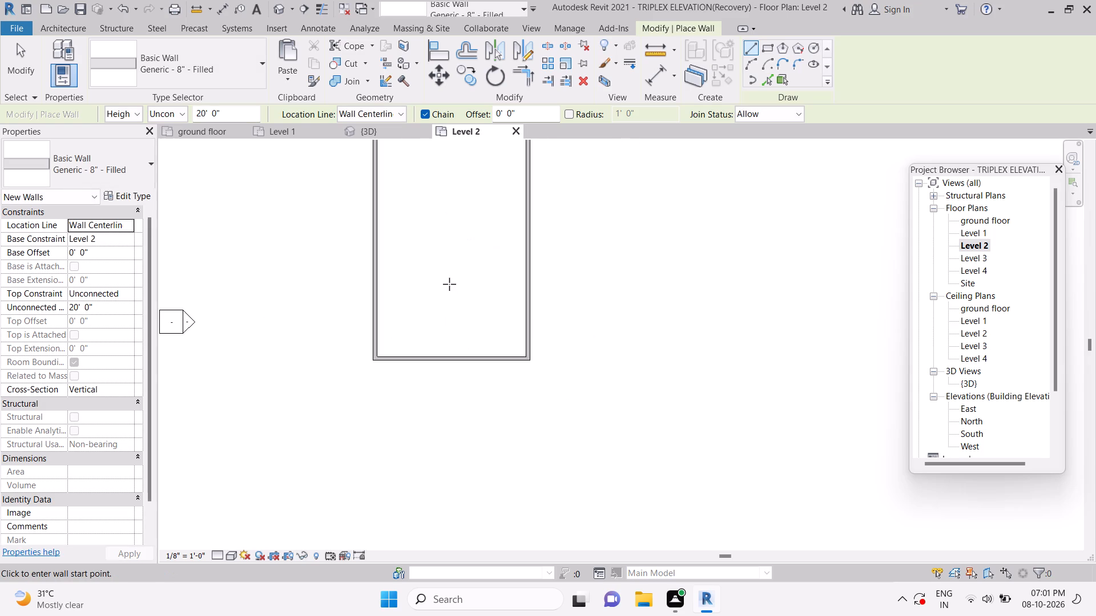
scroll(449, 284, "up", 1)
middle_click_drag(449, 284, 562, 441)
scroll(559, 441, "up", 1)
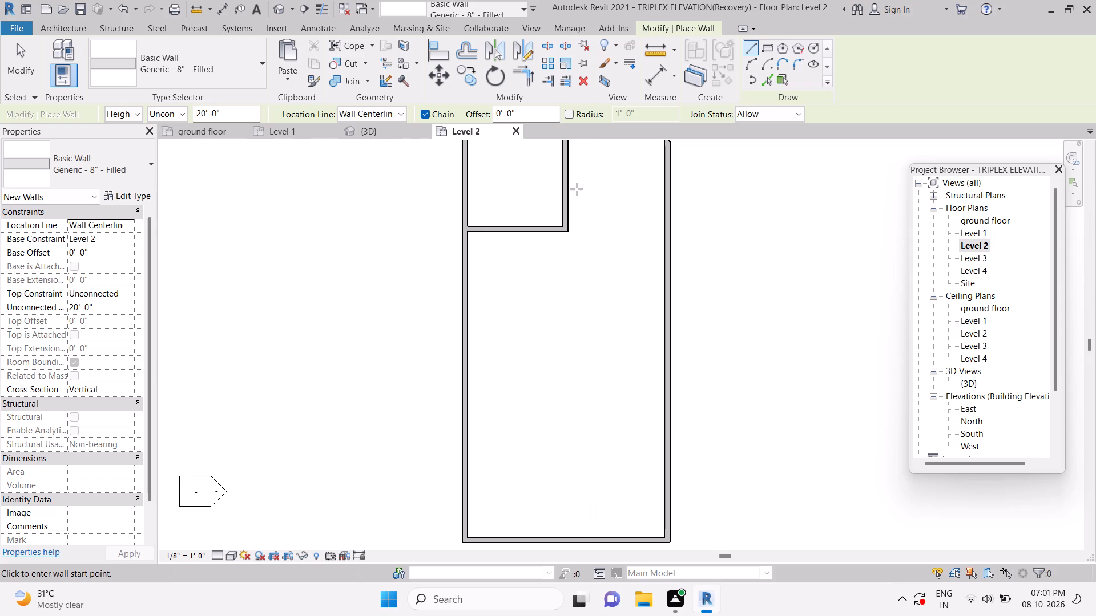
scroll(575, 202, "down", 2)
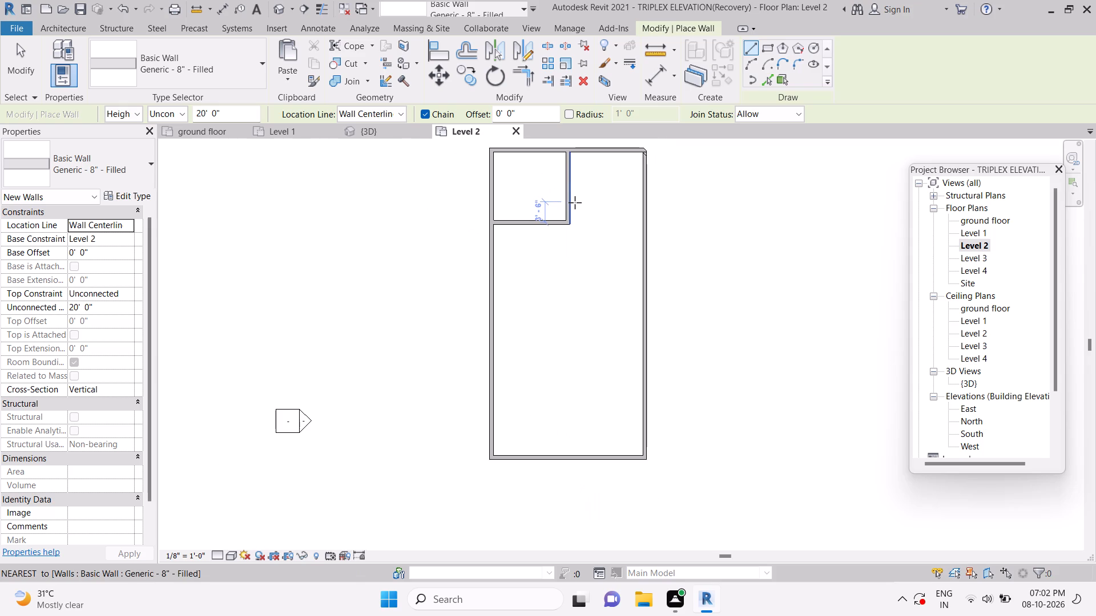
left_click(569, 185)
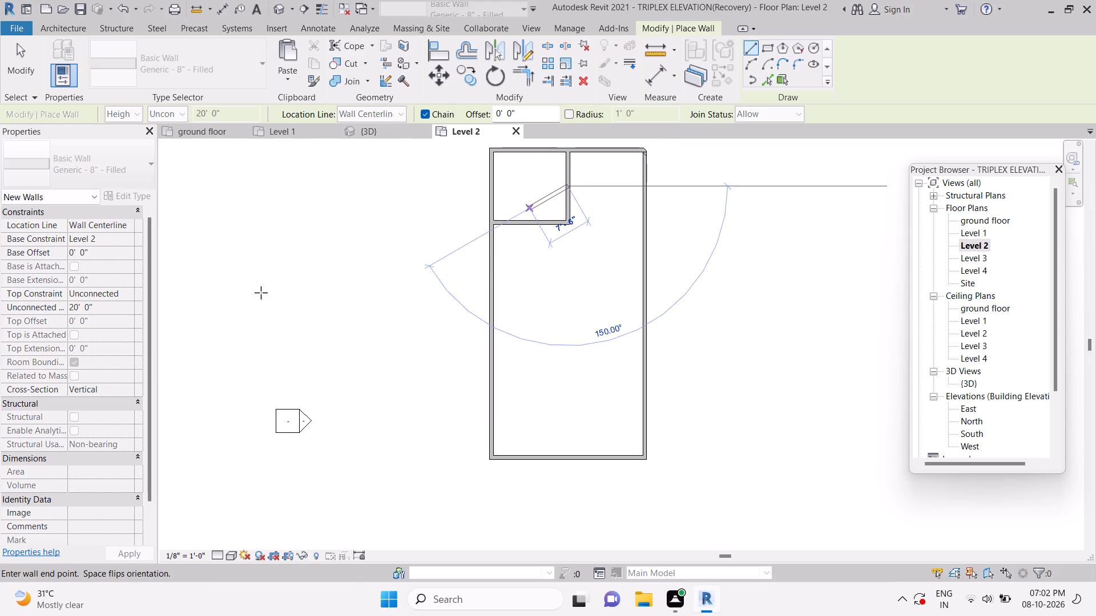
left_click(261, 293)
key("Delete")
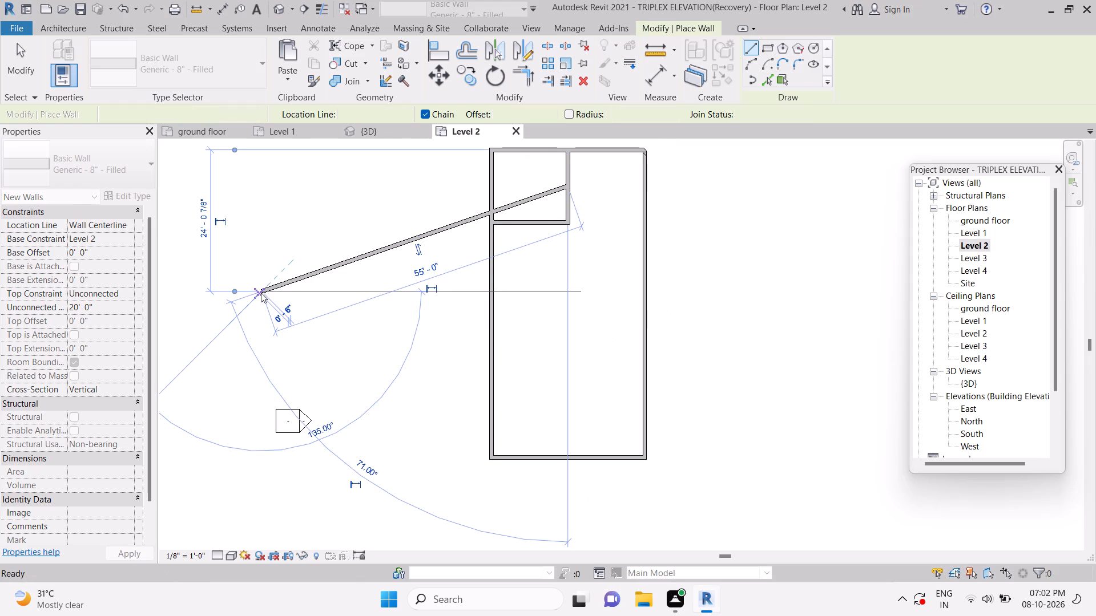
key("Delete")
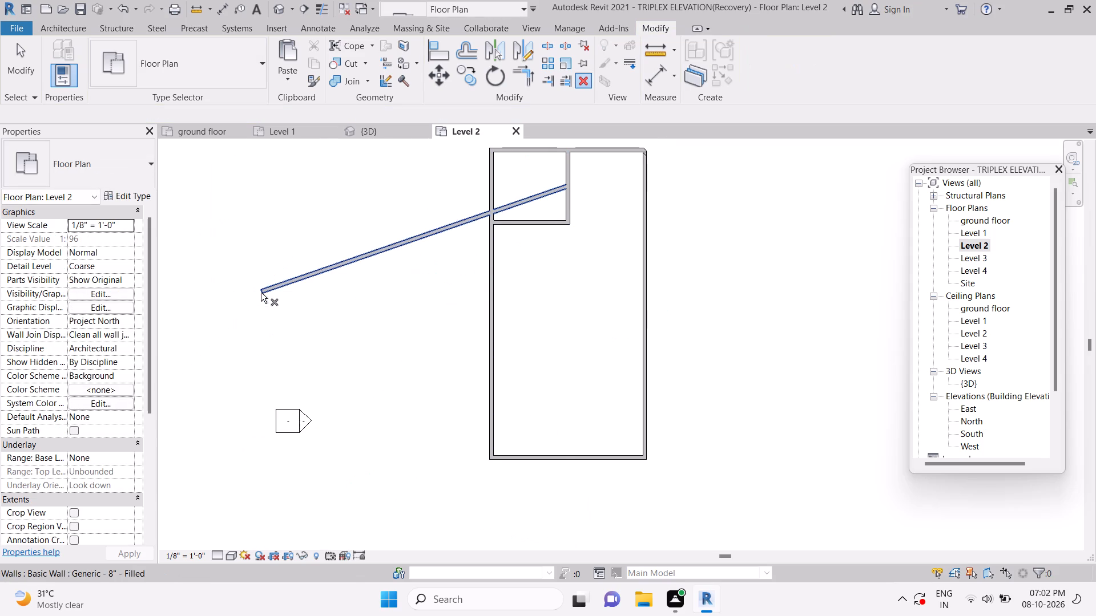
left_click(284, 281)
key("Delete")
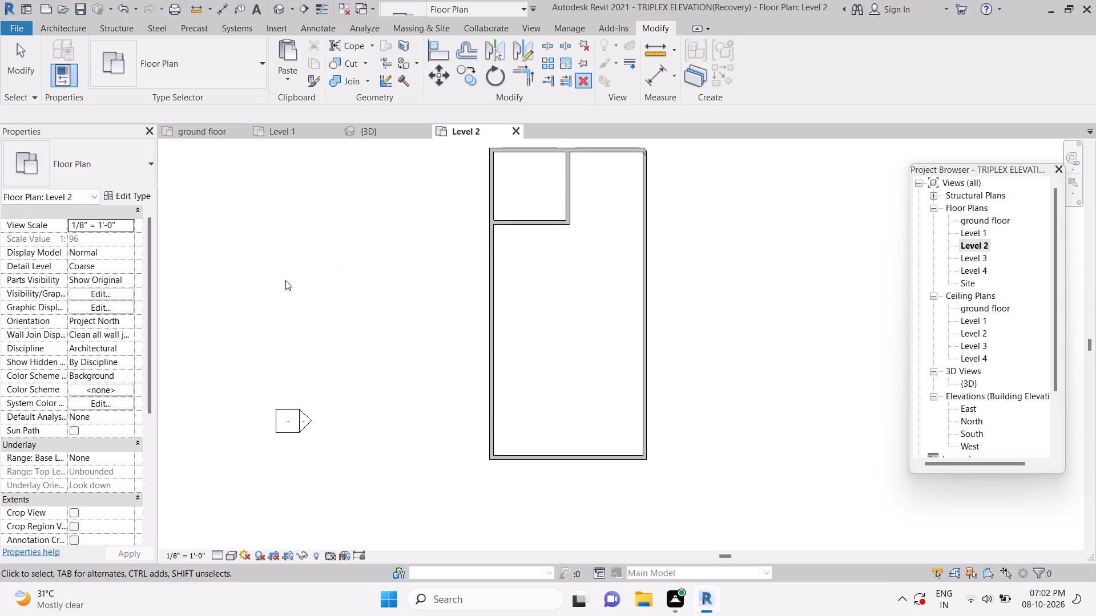
Compare the positions of the new Level 2 north-west room walls with the matching interior walls in the Level 1 plan.
left_click(568, 185)
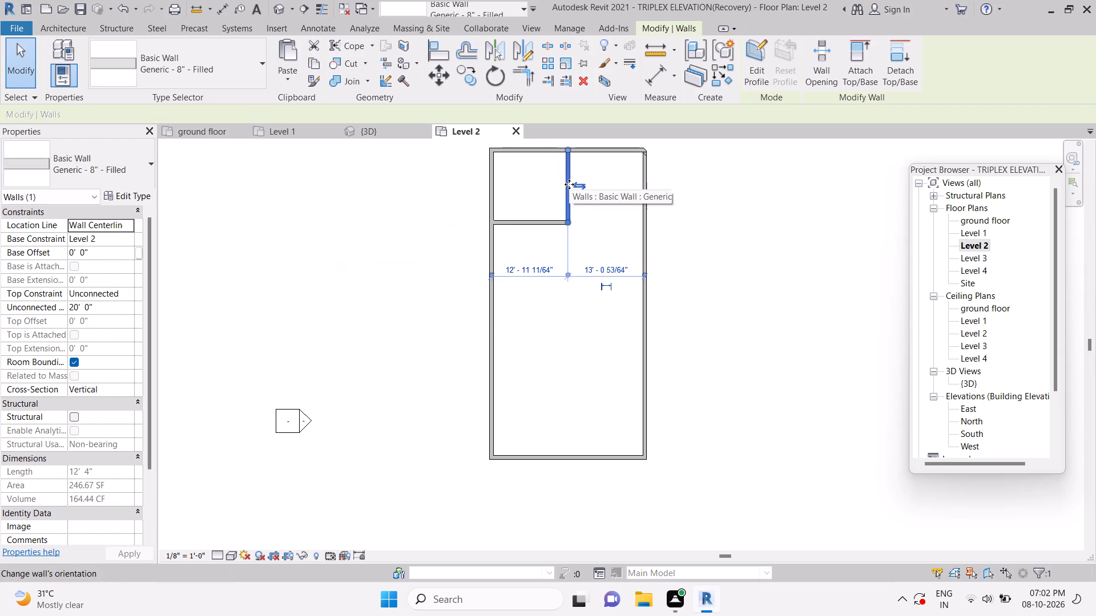
left_click(539, 220)
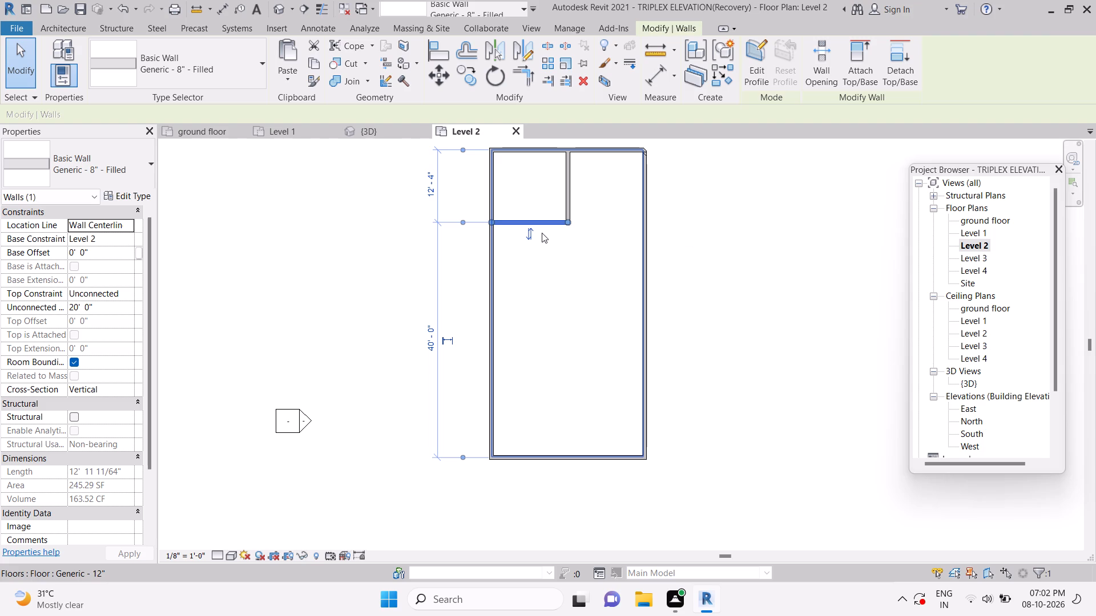
left_click(356, 335)
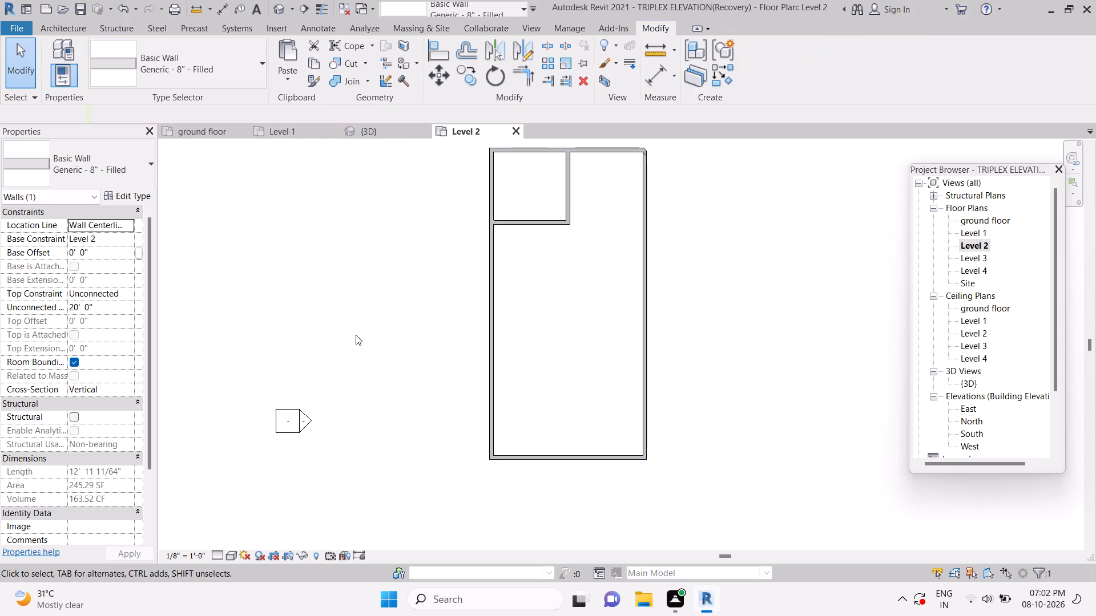
left_click(292, 126)
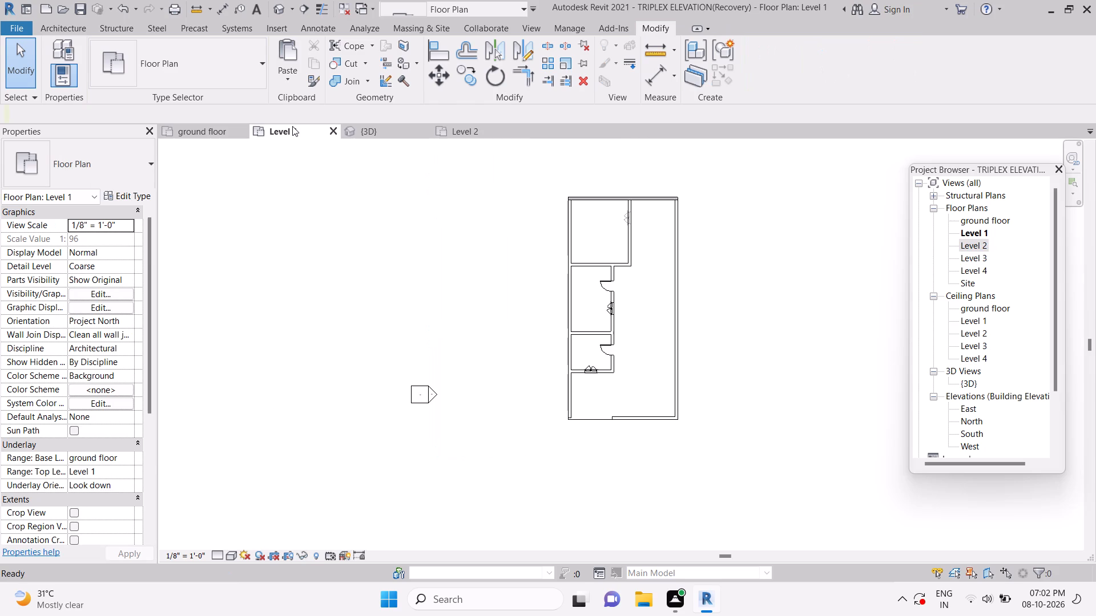
left_click(634, 251)
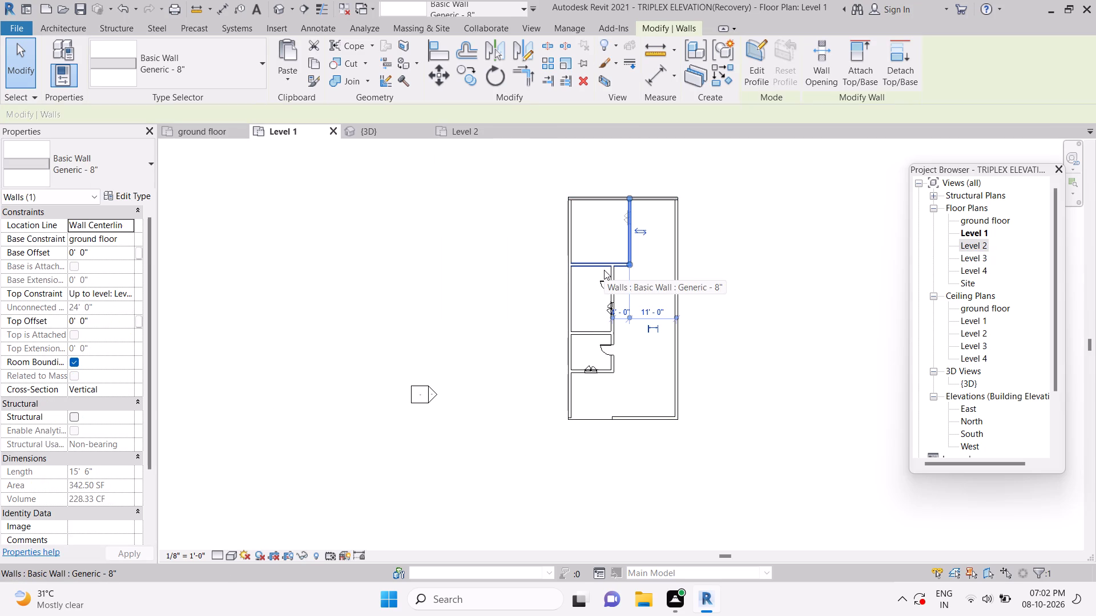
left_click(472, 126)
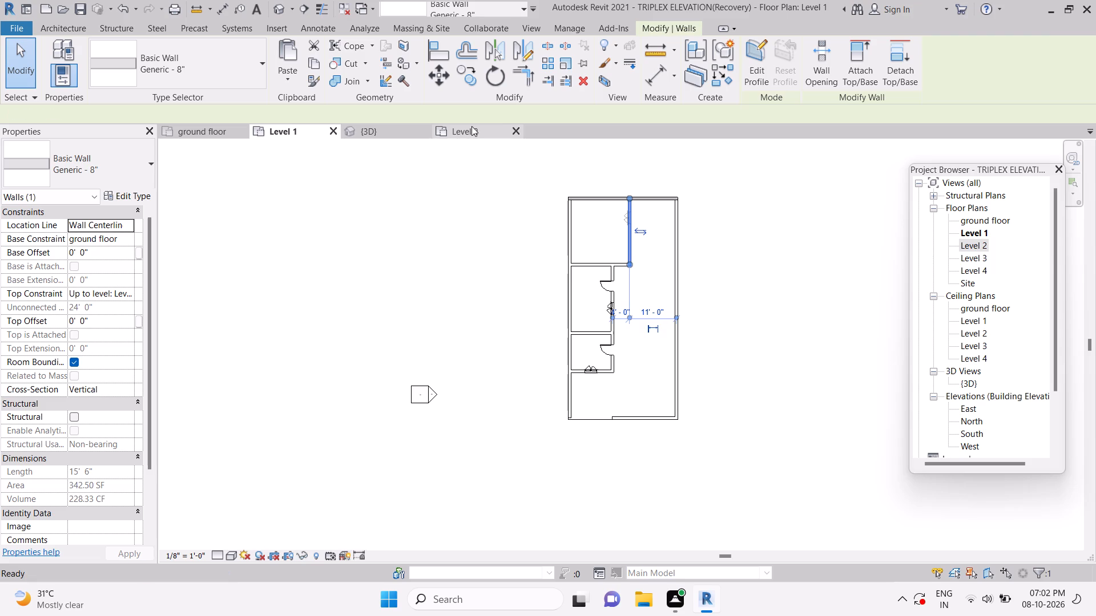
left_click(80, 30)
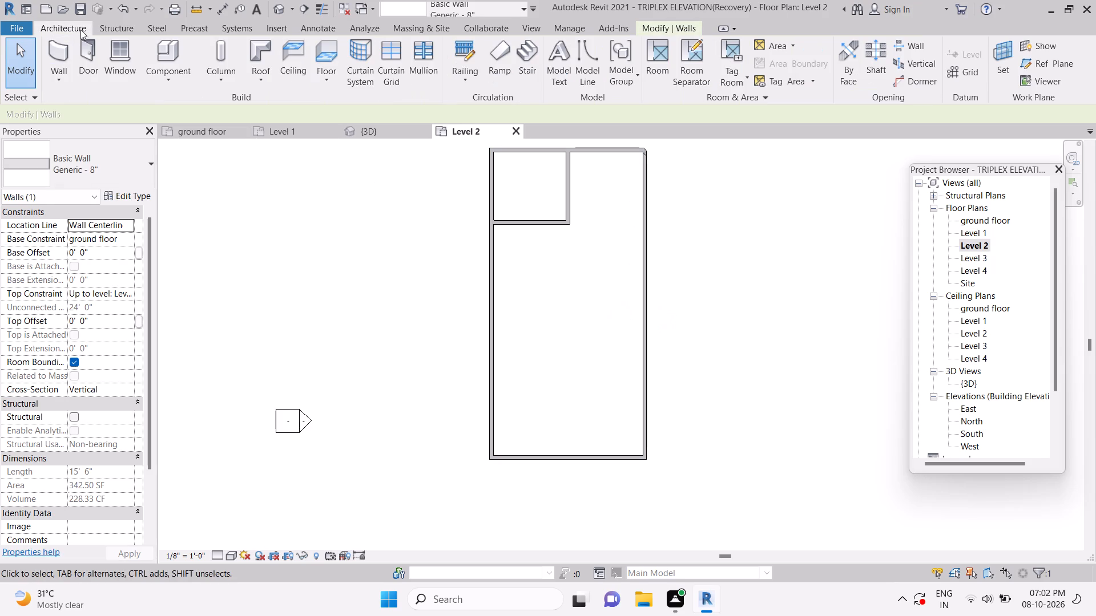
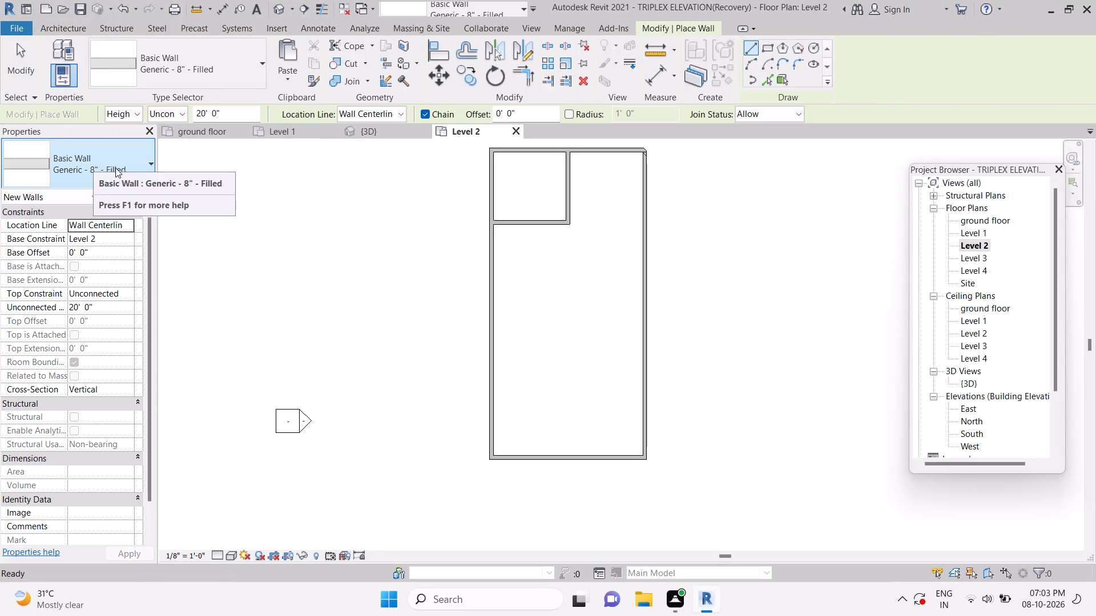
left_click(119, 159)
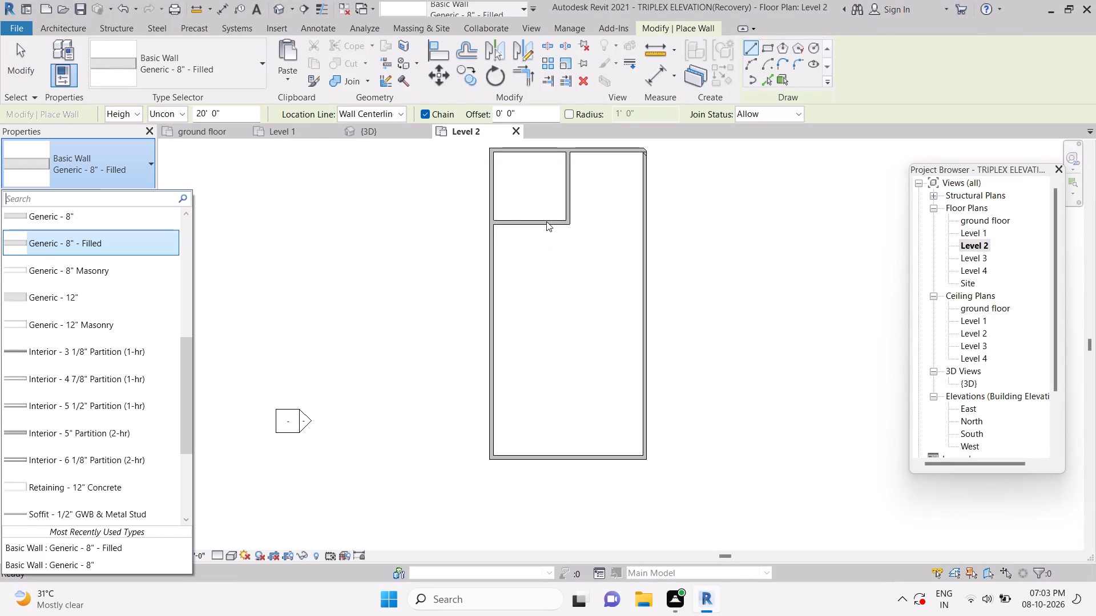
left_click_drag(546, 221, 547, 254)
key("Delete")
Draw two Generic - 8" - Filled walls below the north-west room, about 10'-4" south and about 9'-5" west to the perimeter wall.
left_click(47, 23)
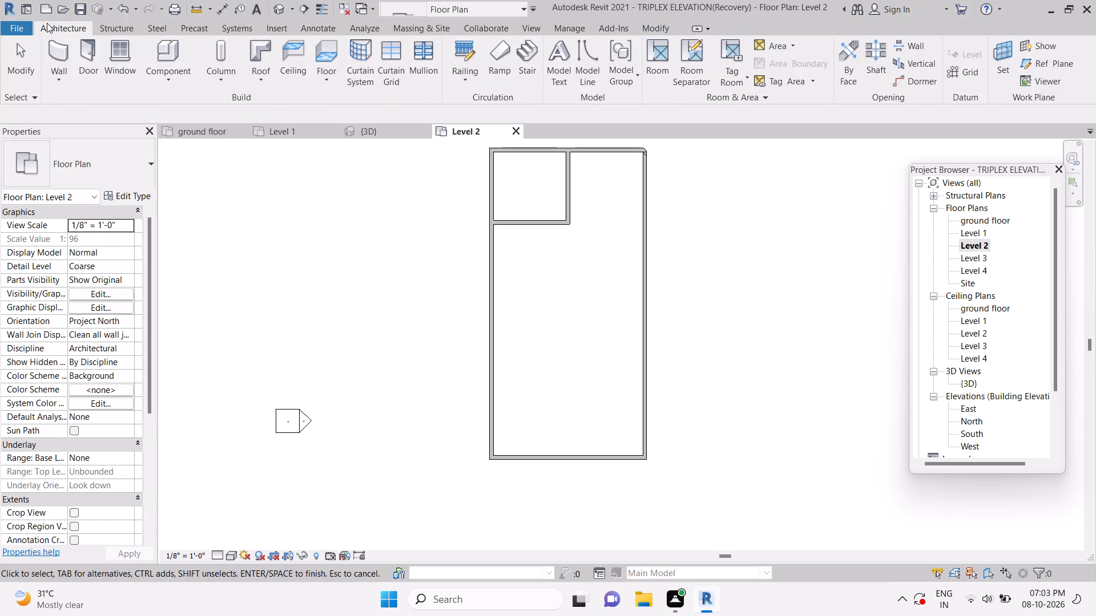
left_click(50, 40)
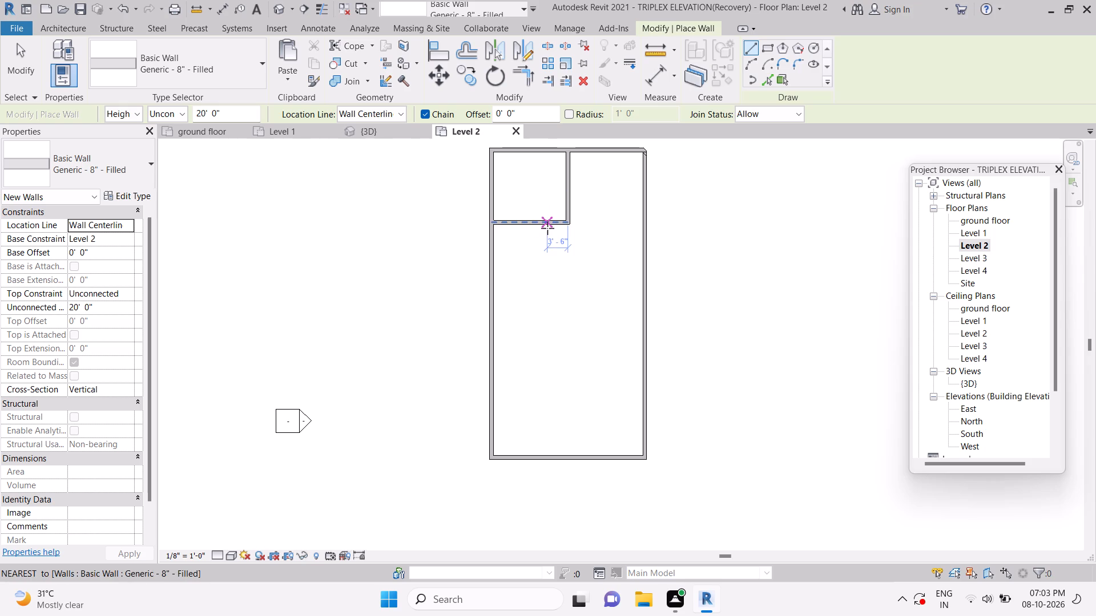
left_click_drag(547, 229, 550, 253)
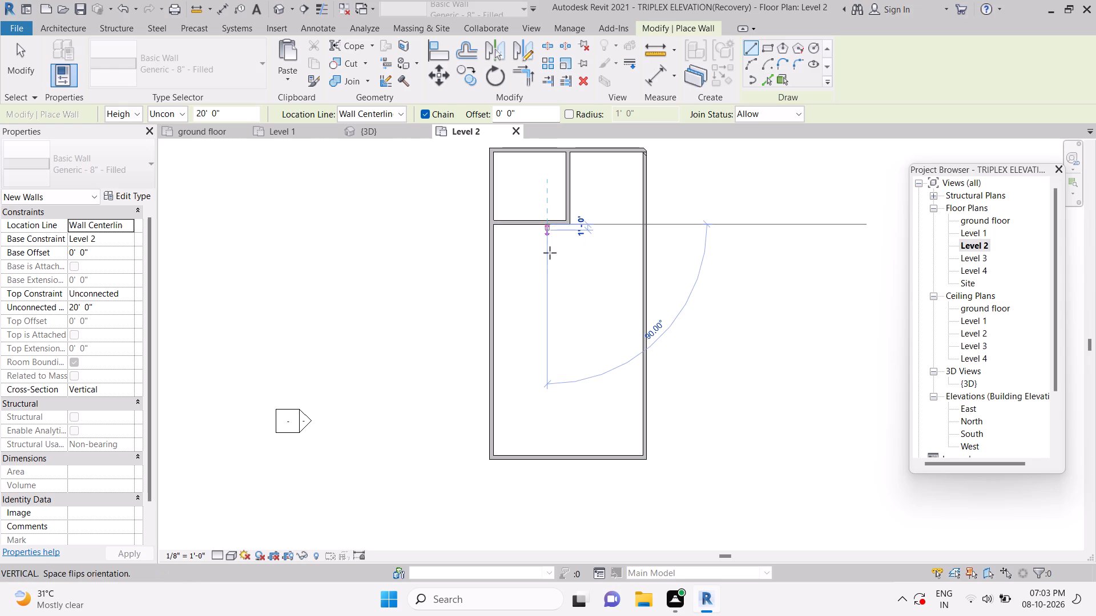
left_click_drag(550, 253, 550, 273)
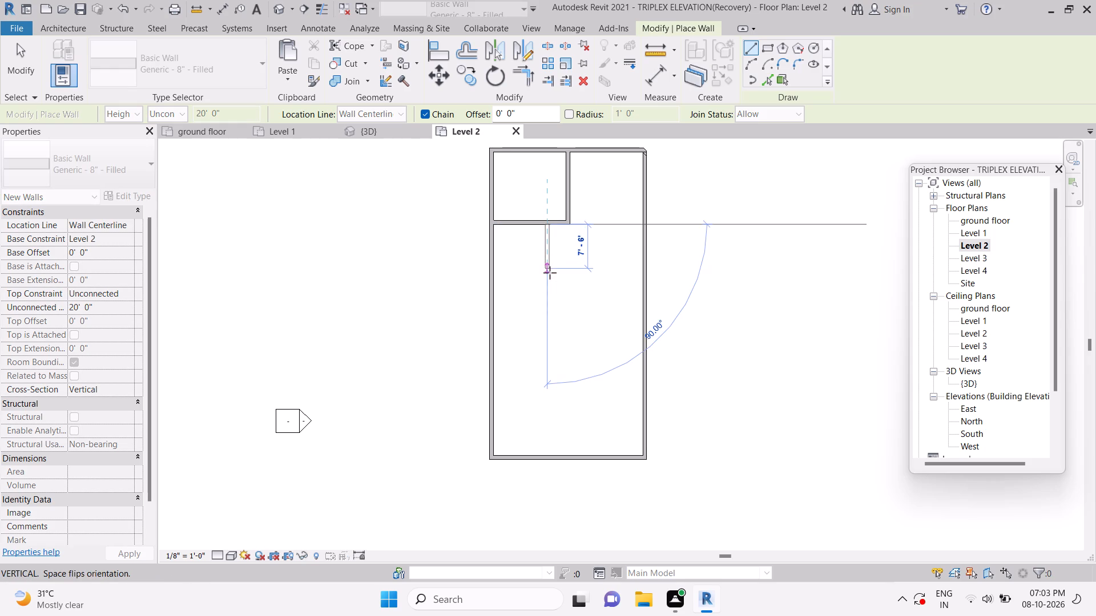
left_click_drag(550, 273, 550, 278)
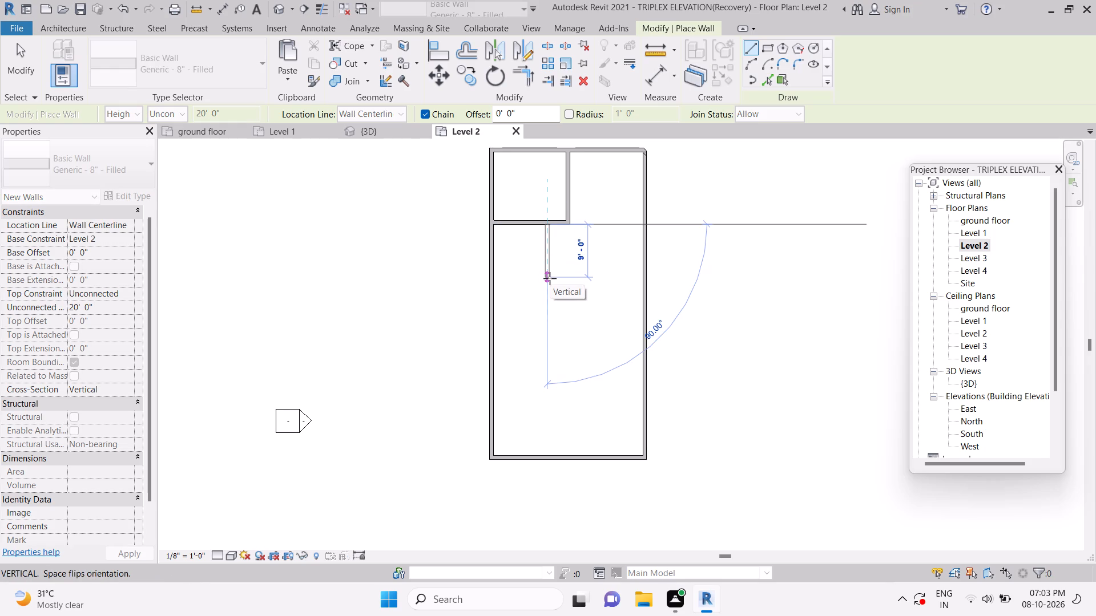
left_click_drag(550, 278, 551, 284)
left_click(551, 284)
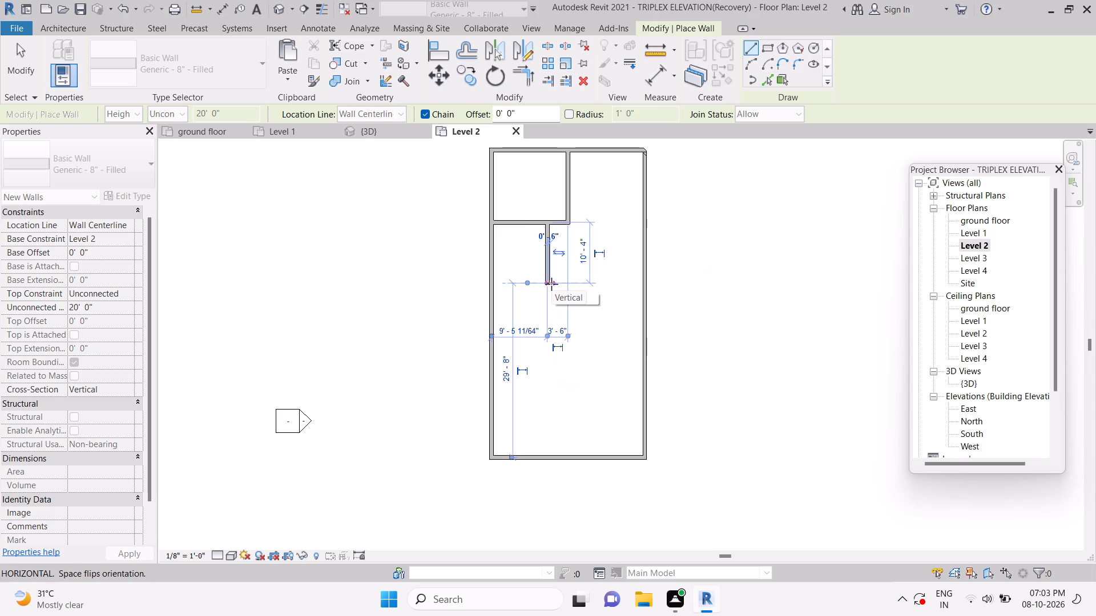
left_click(496, 289)
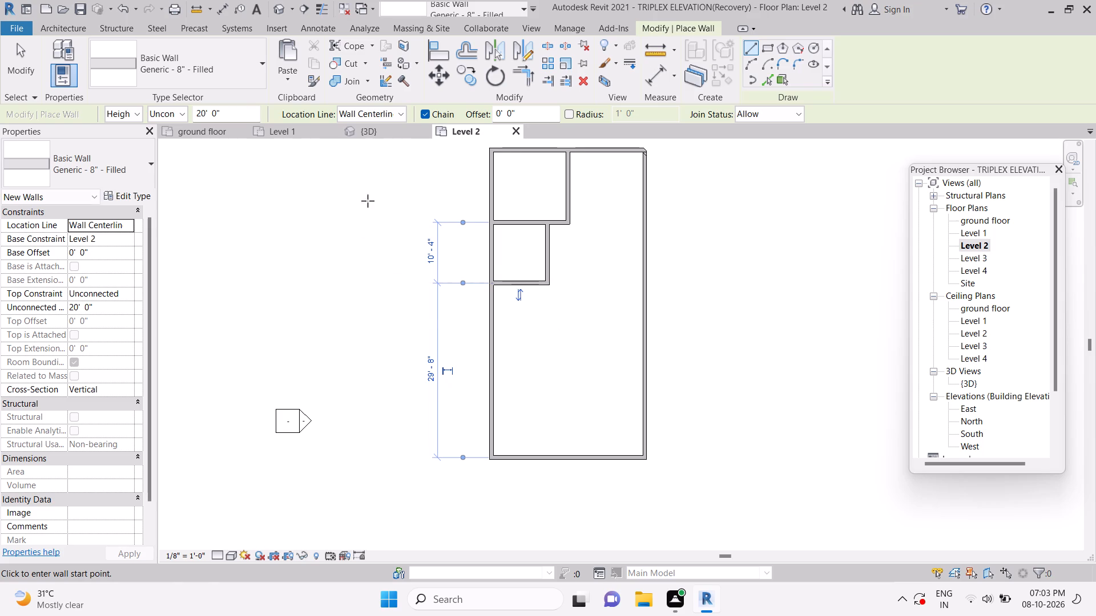
Compare the new walls with the 3D view and Level 1 plan, and delete the second room's horizontal south wall on Level 2.
left_click(370, 133)
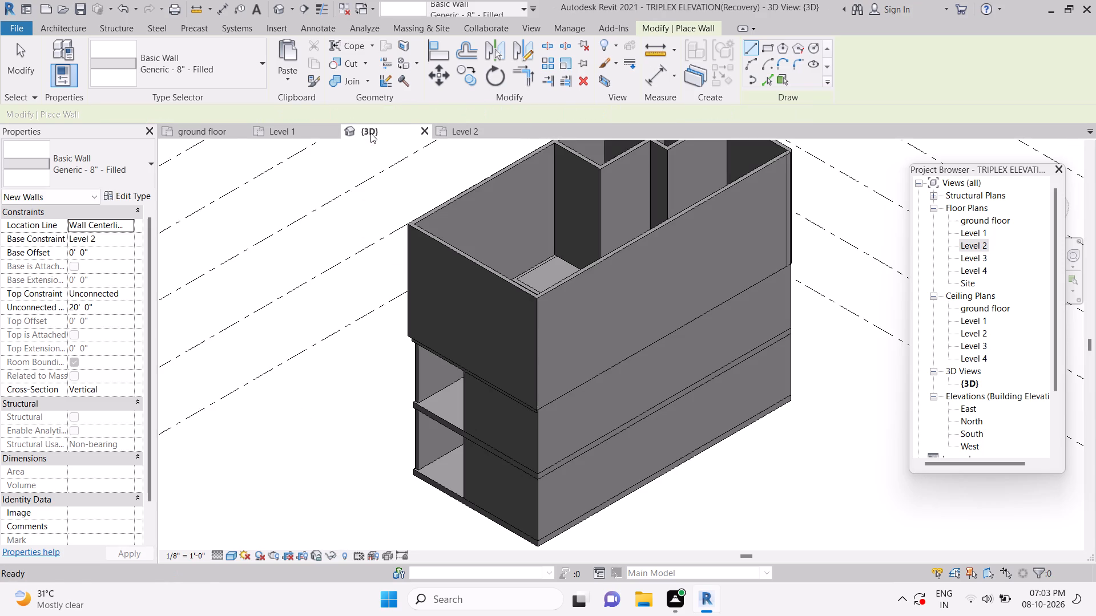
scroll(413, 222, "down", 3)
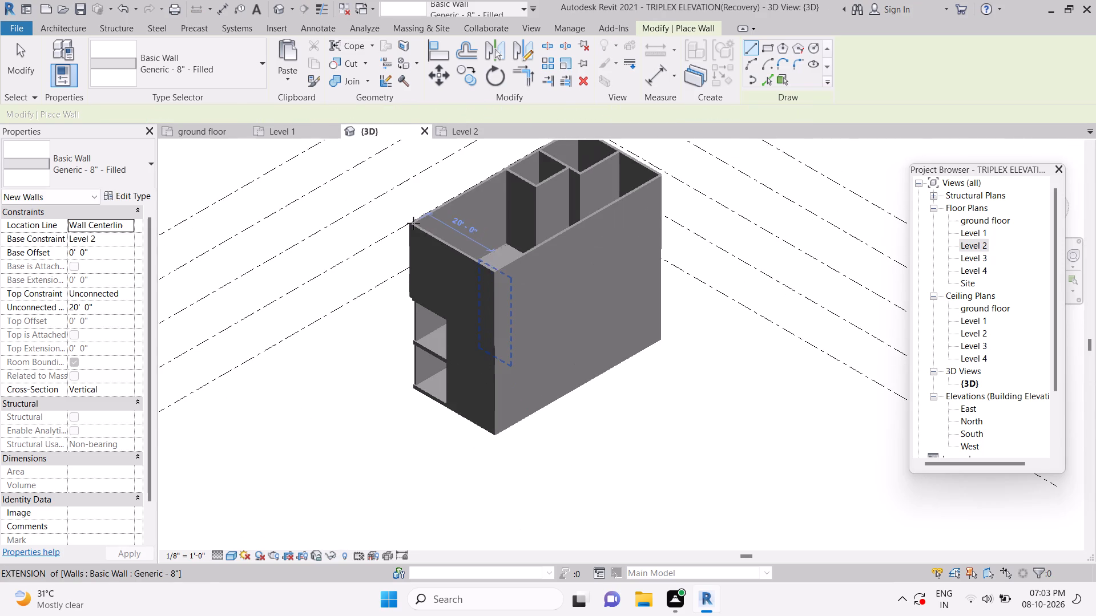
left_click(290, 129)
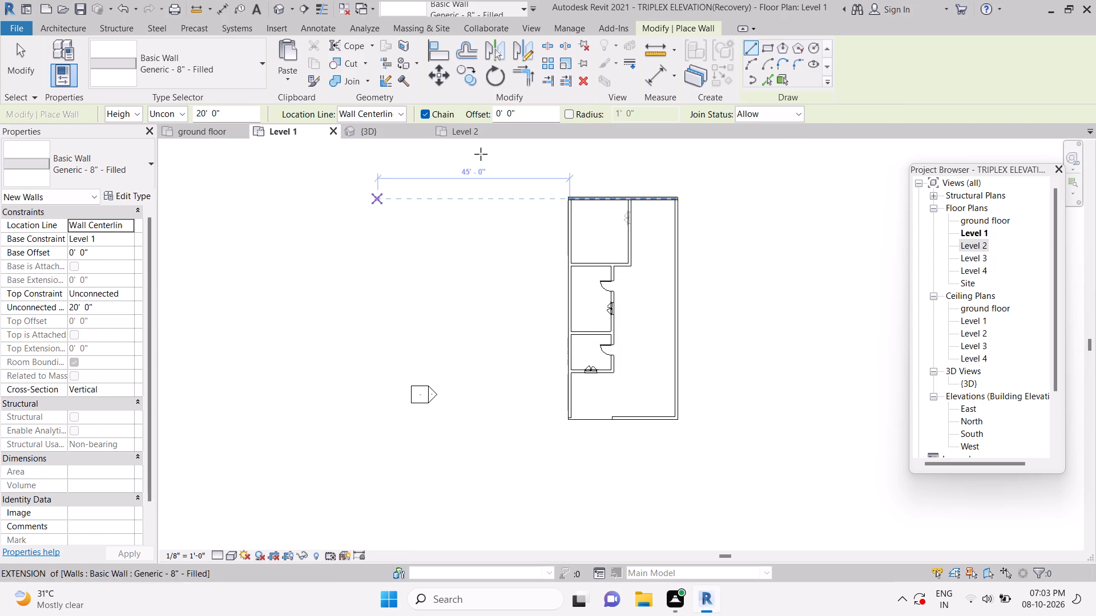
left_click(473, 138)
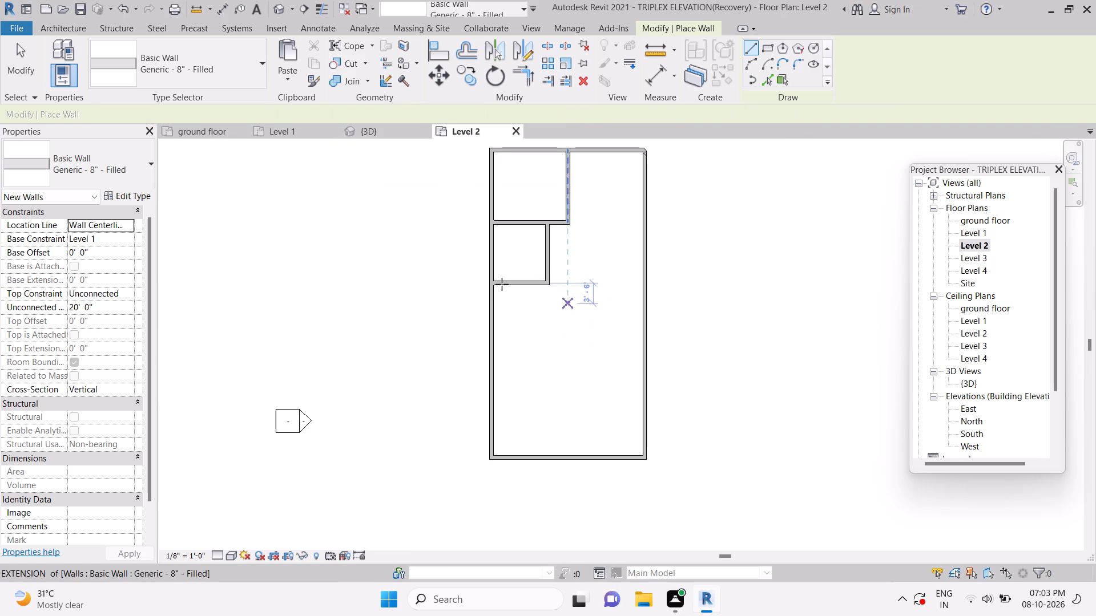
left_click(501, 284)
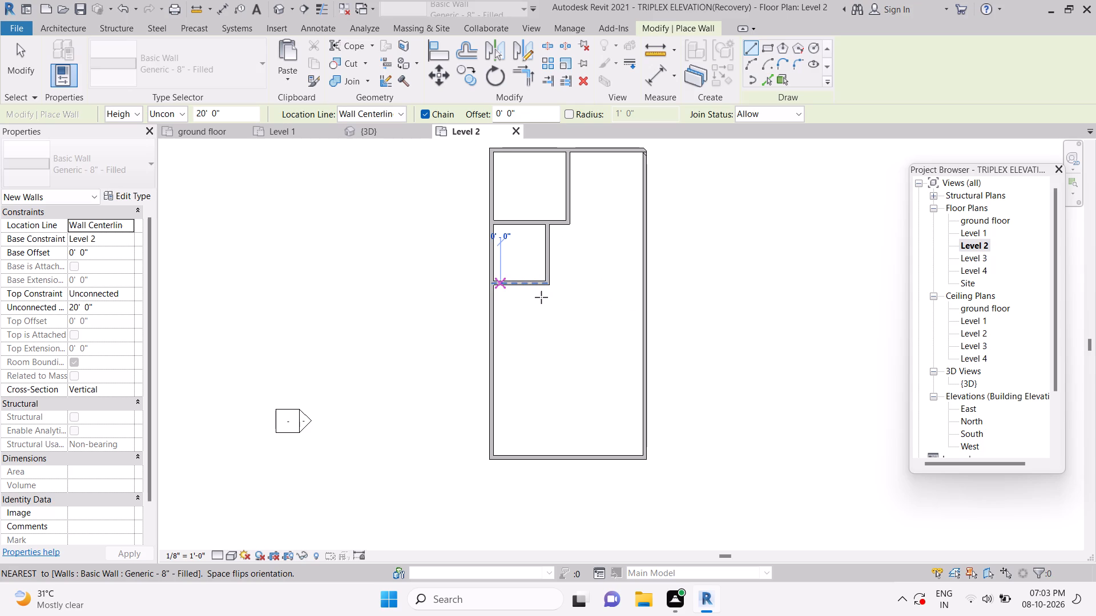
key("Delete")
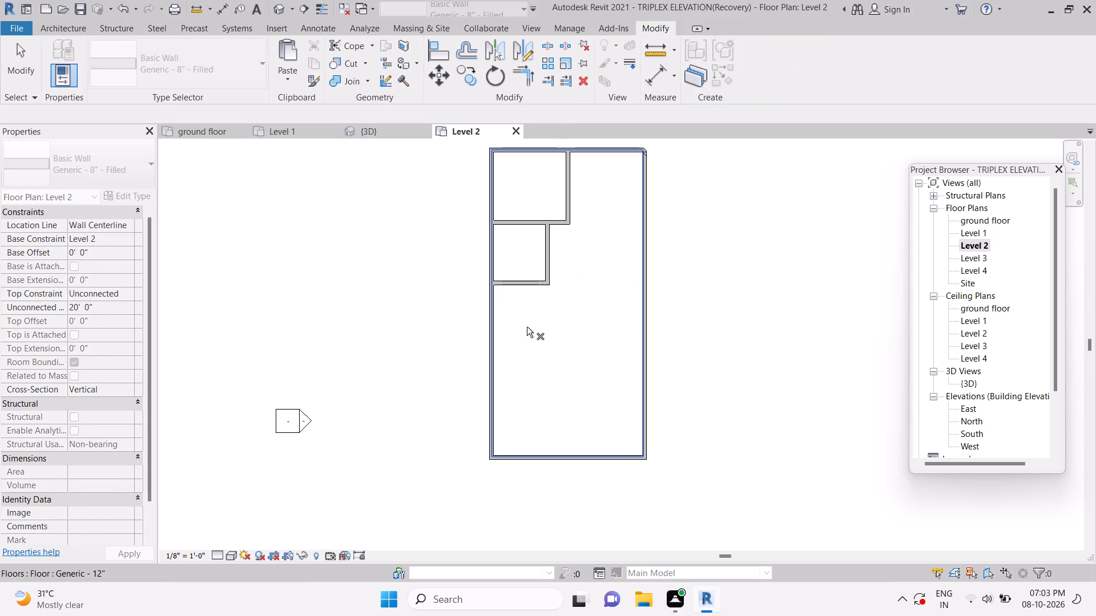
left_click(531, 288)
key("Delete")
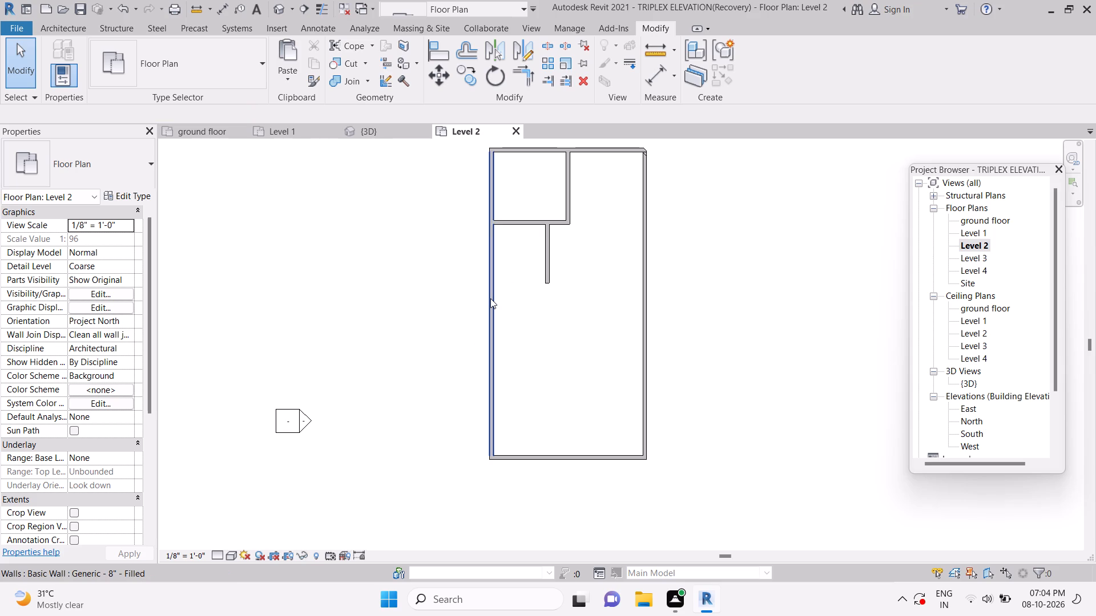
Stretch the free south end of the remaining vertical interior wall on Level 2 to a length of about 14'-6".
left_click(550, 260)
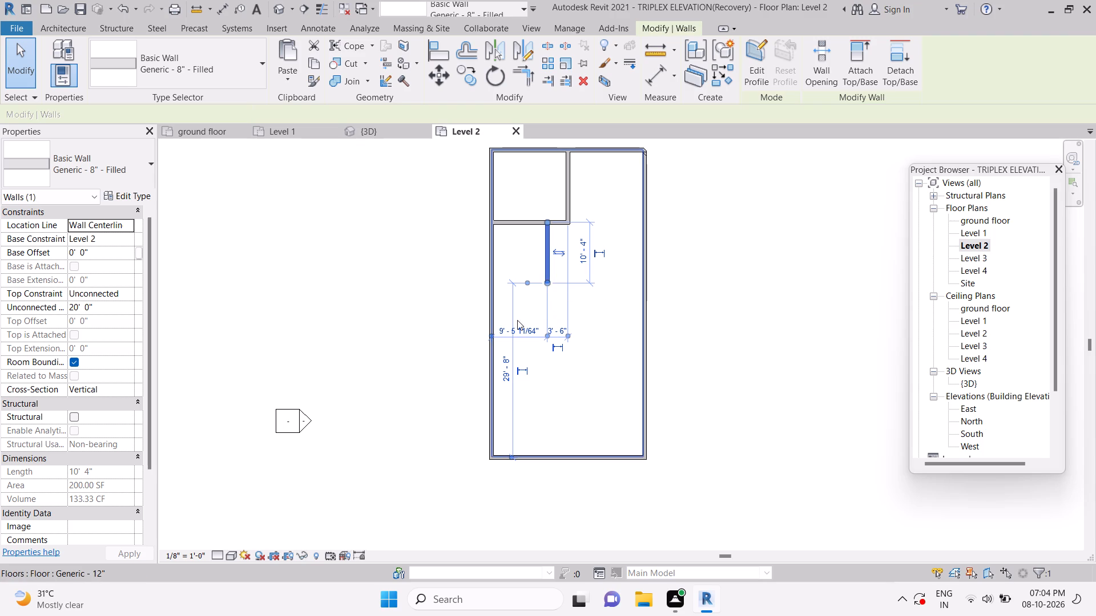
left_click(551, 302)
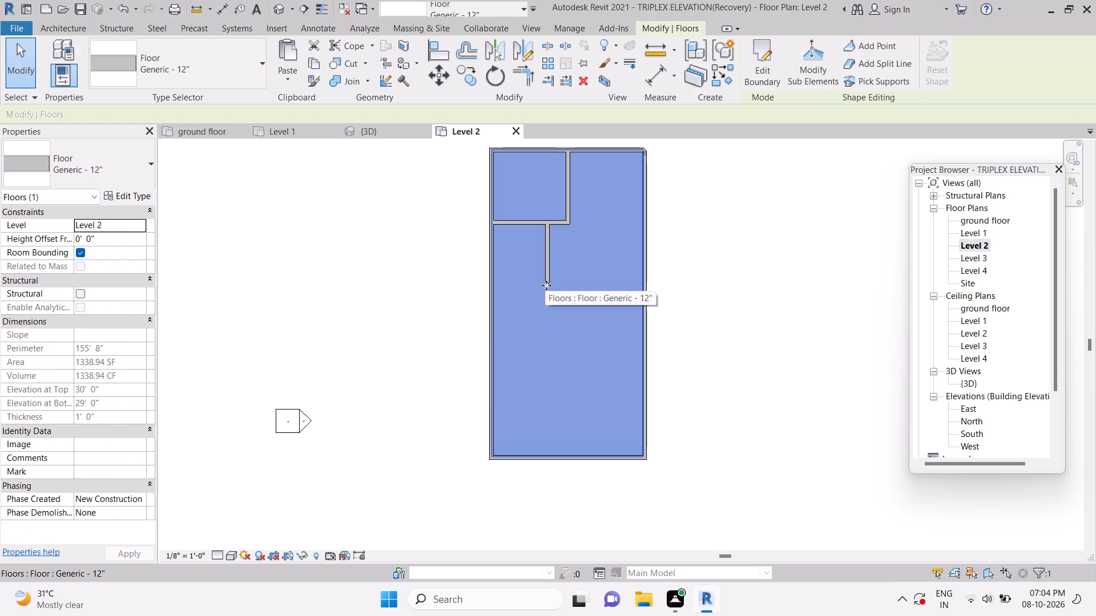
left_click(544, 298)
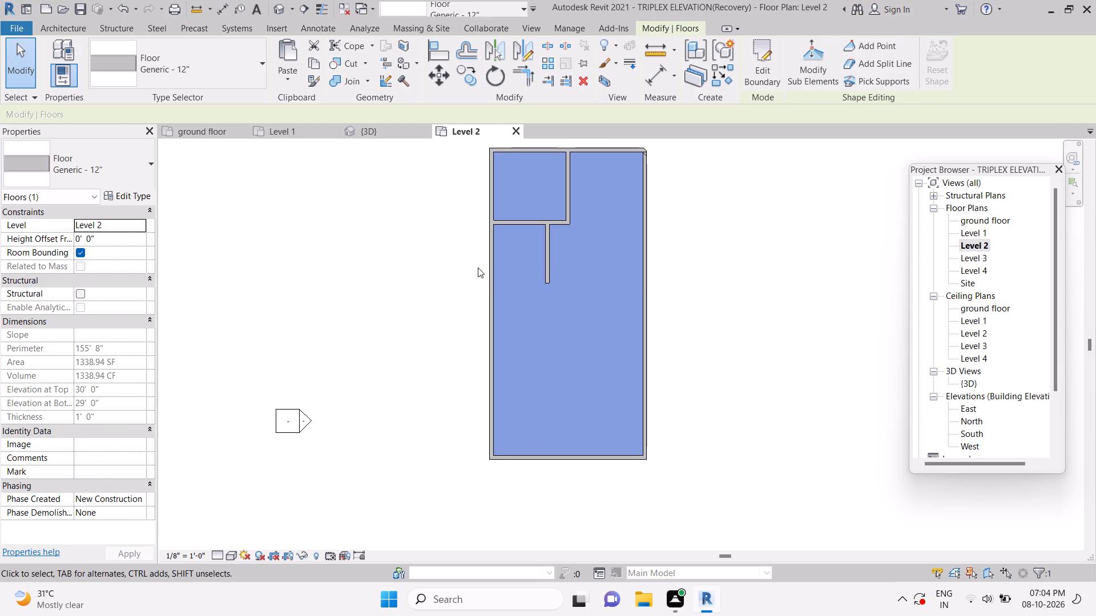
left_click(427, 279)
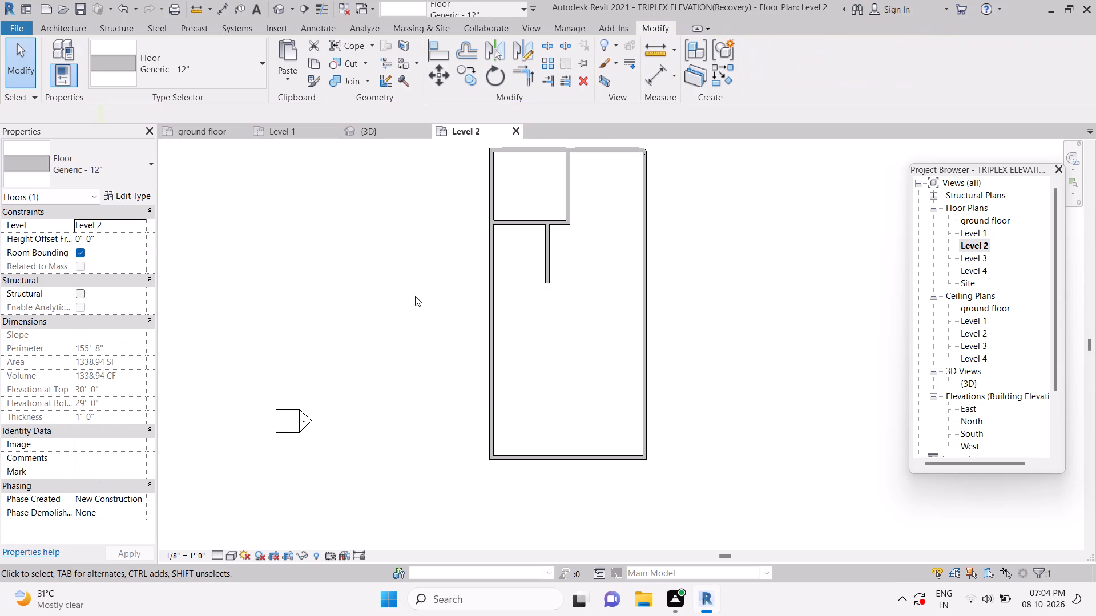
left_click(548, 285)
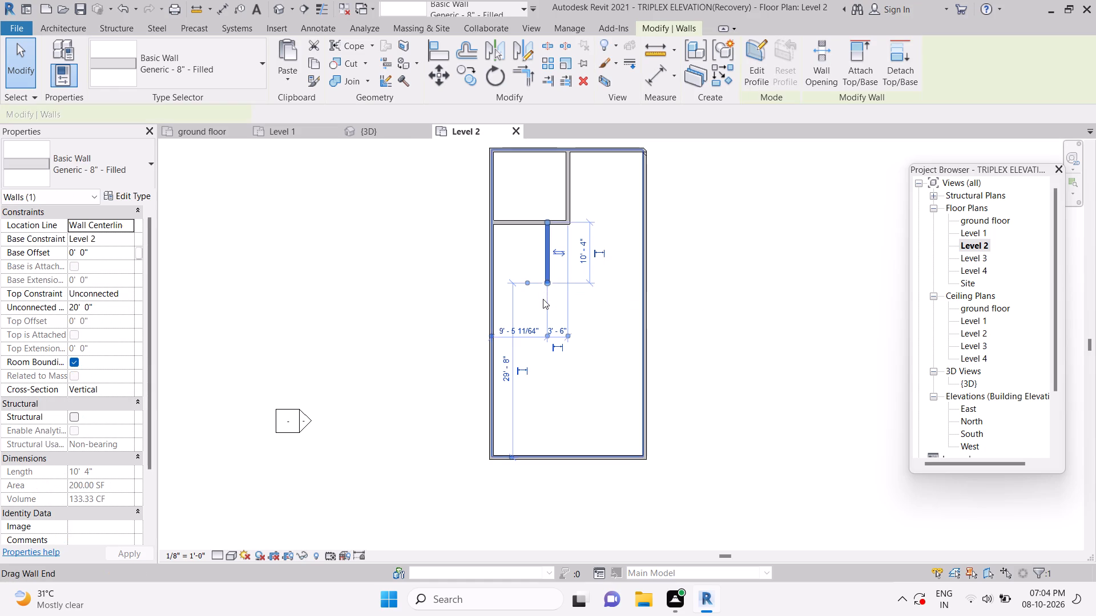
left_click(549, 309)
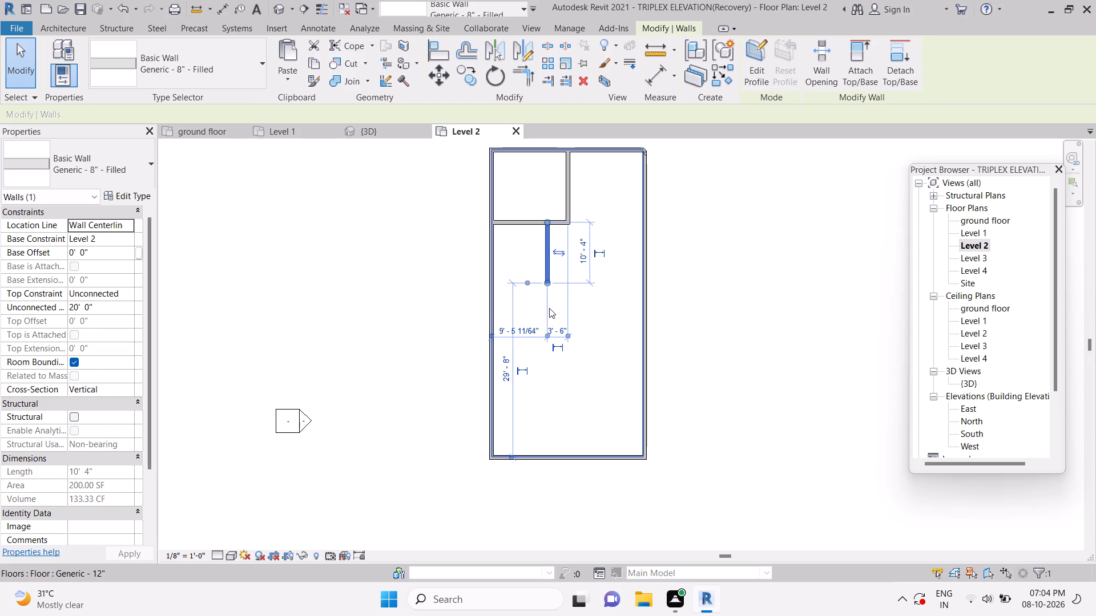
left_click(546, 275)
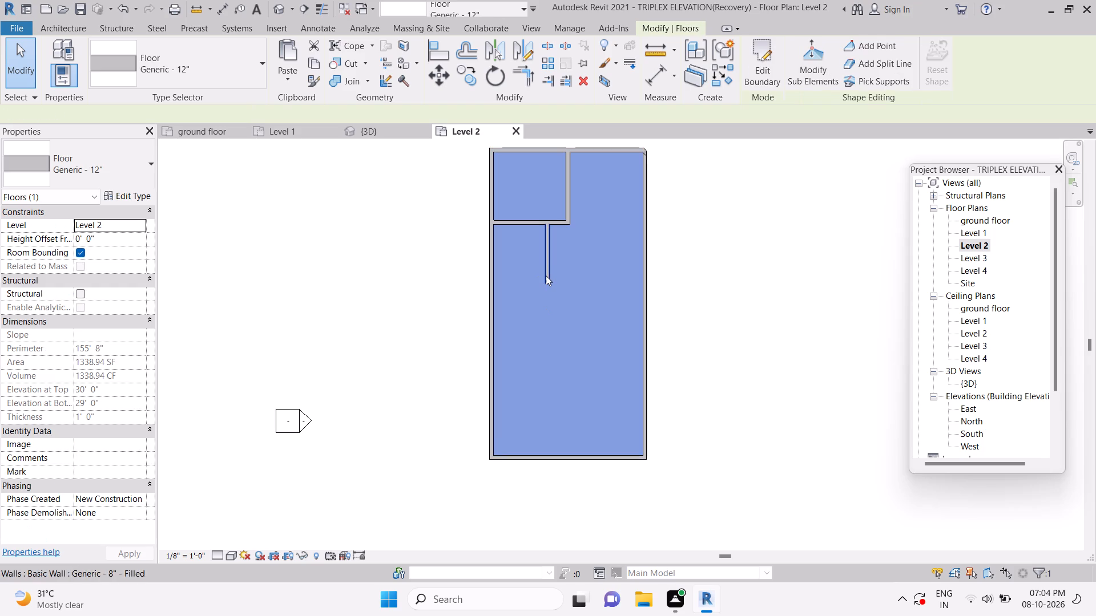
left_click_drag(546, 280, 546, 298)
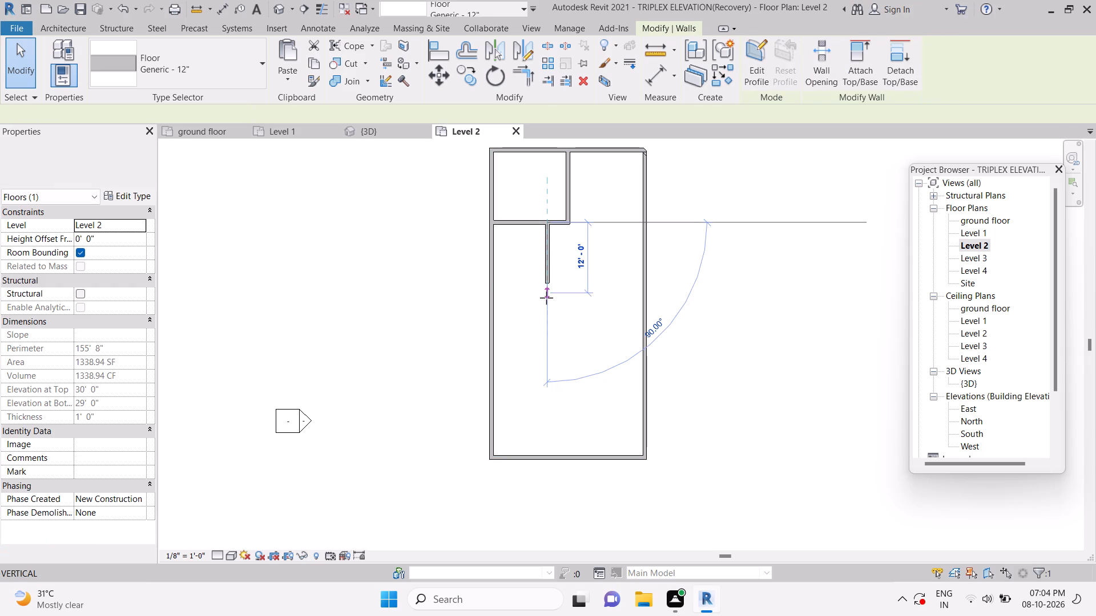
left_click_drag(546, 298, 545, 306)
left_click(544, 307)
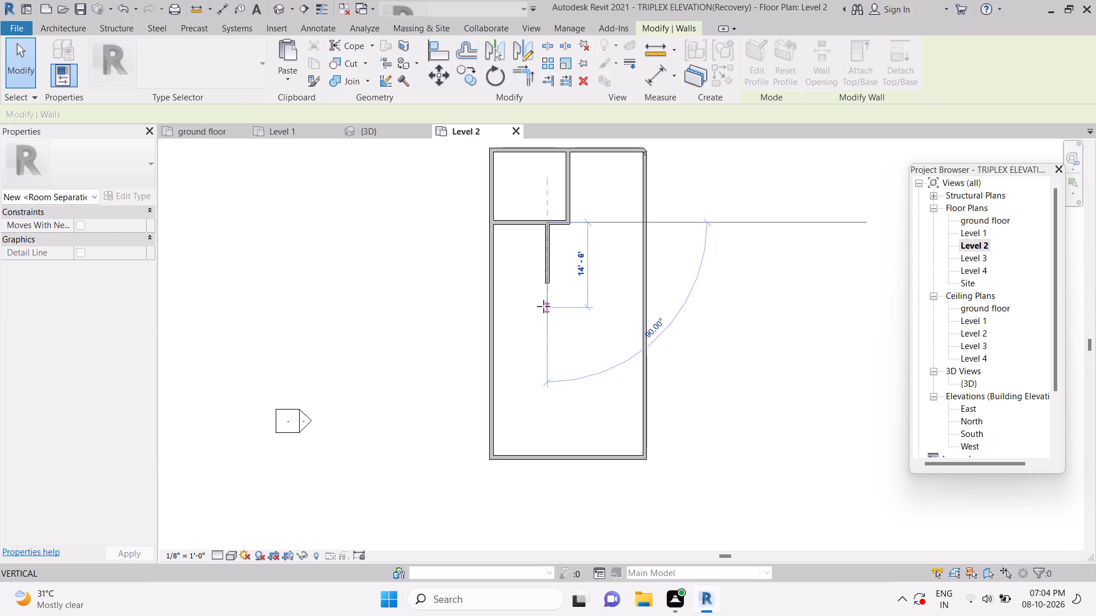
left_click(540, 307)
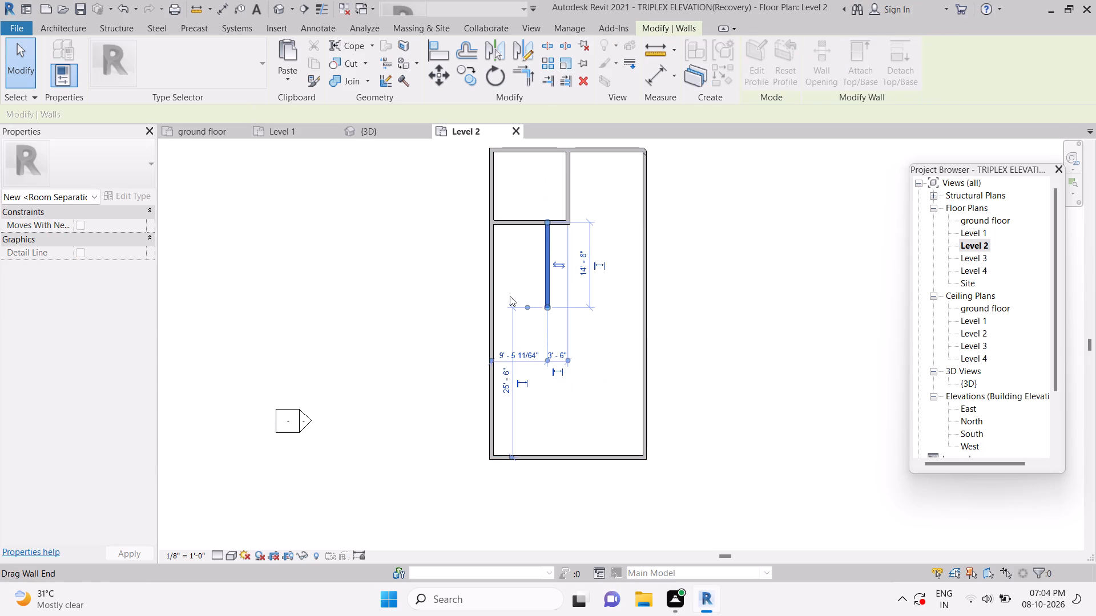
key("Escape")
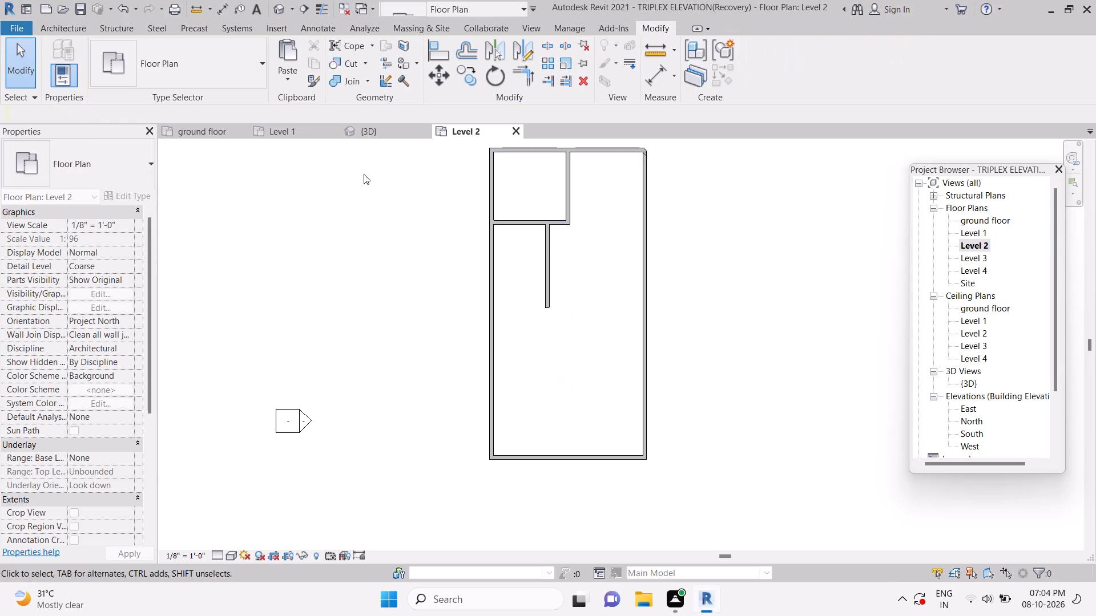
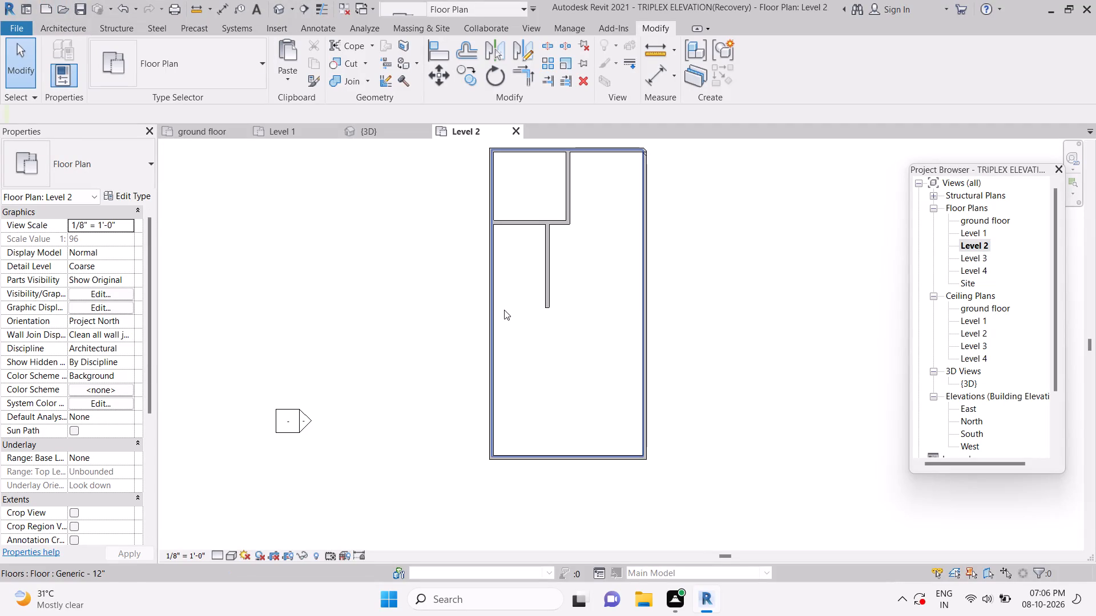
Compare the ground floor and Level 1 room layouts with the Level 2 walls.
left_click(201, 127)
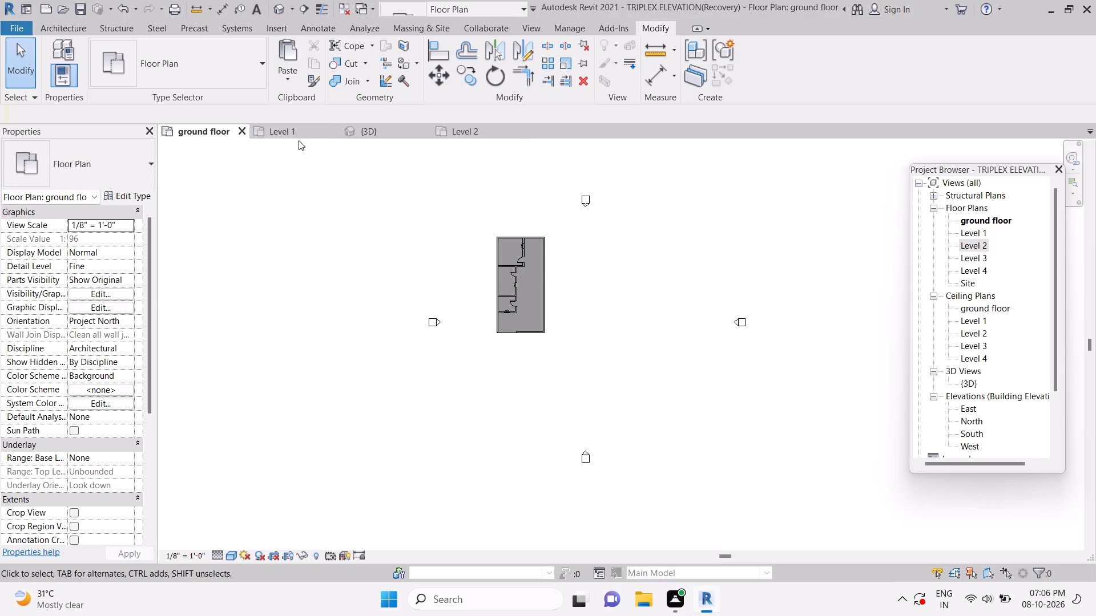
left_click(301, 125)
left_click(476, 128)
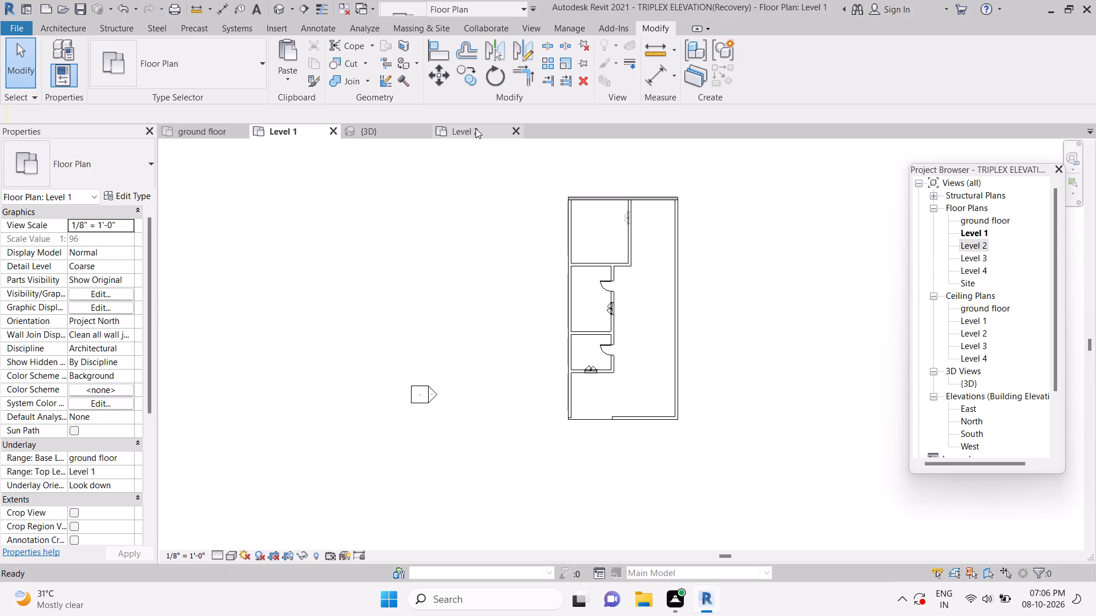
left_click(276, 129)
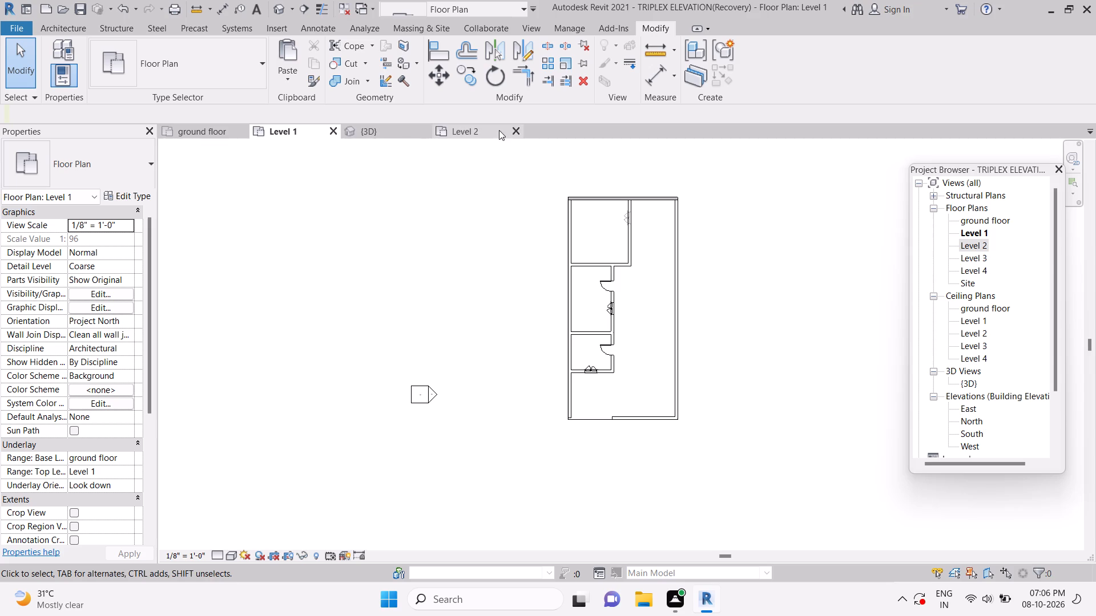
left_click(479, 132)
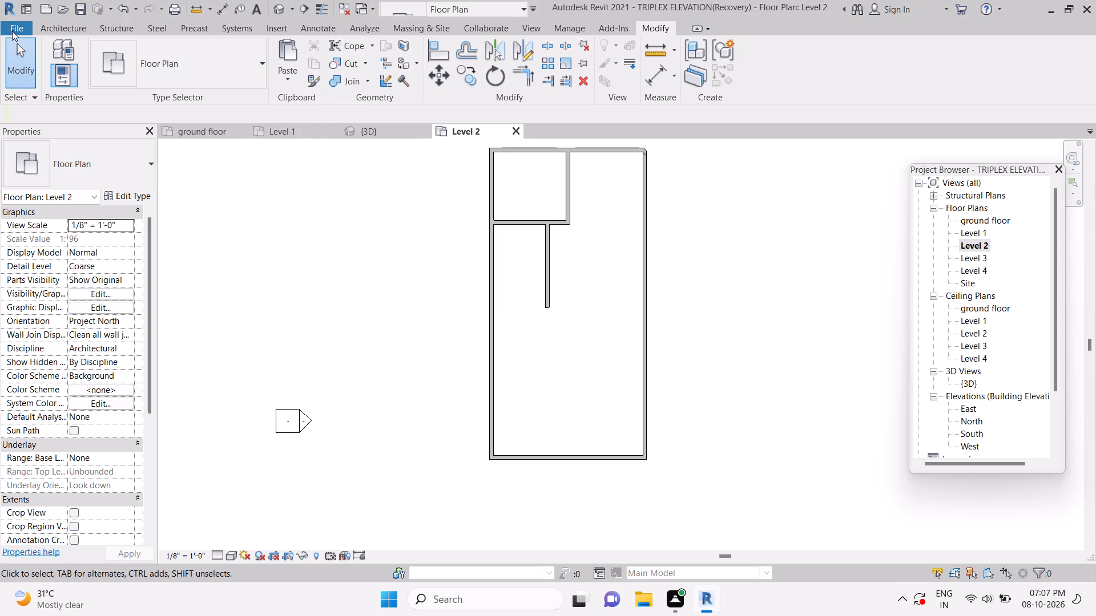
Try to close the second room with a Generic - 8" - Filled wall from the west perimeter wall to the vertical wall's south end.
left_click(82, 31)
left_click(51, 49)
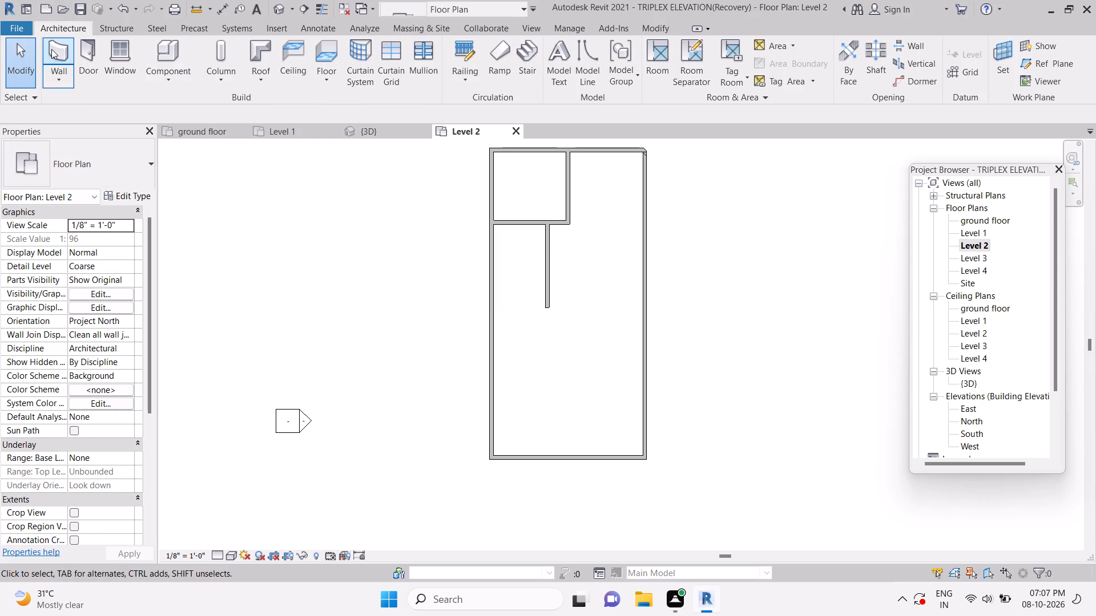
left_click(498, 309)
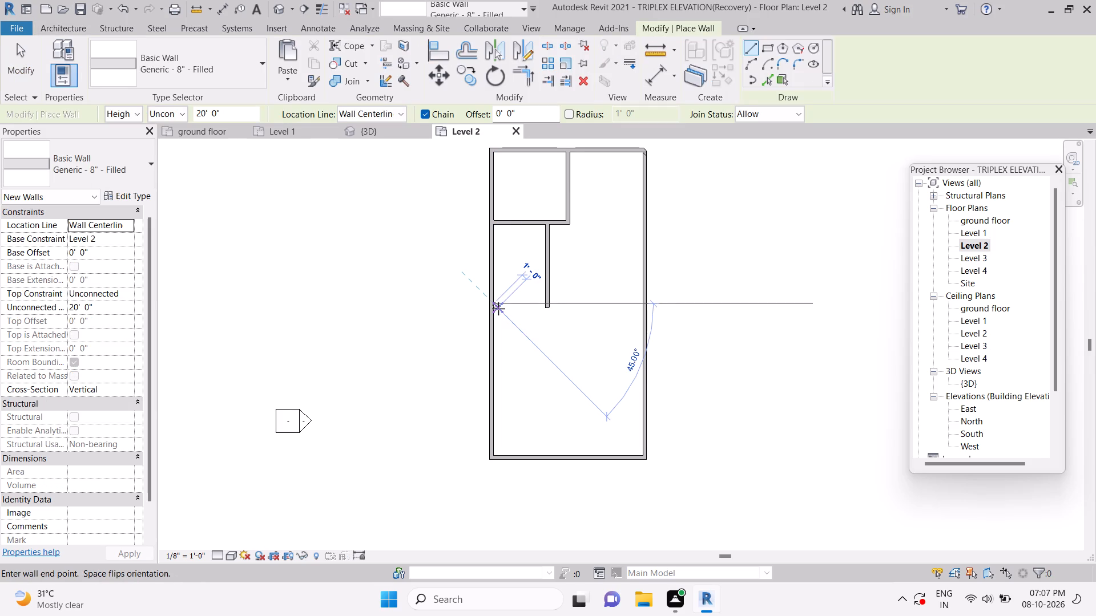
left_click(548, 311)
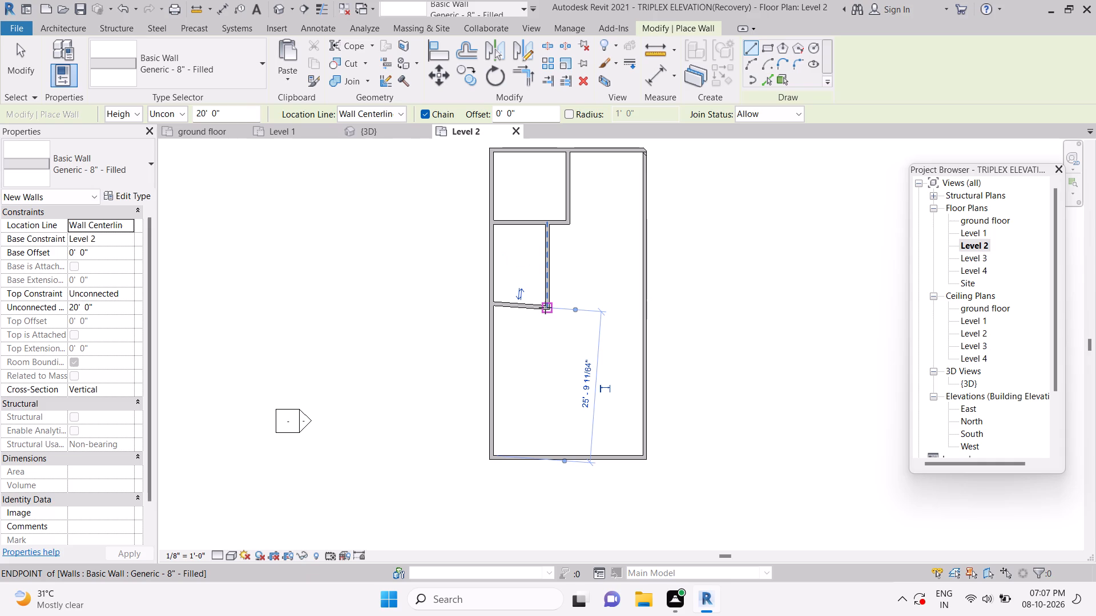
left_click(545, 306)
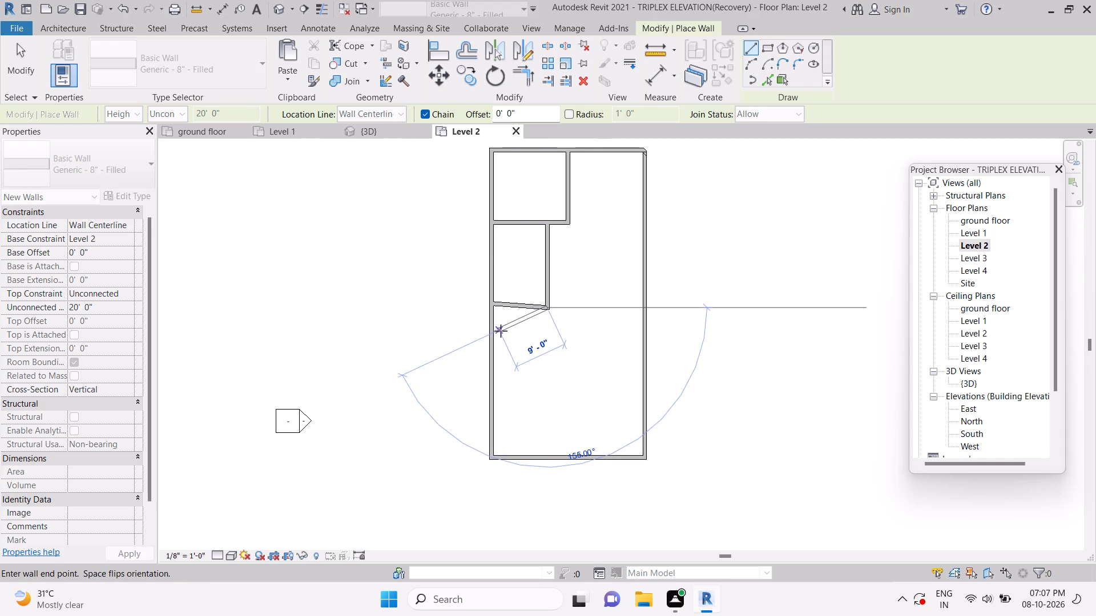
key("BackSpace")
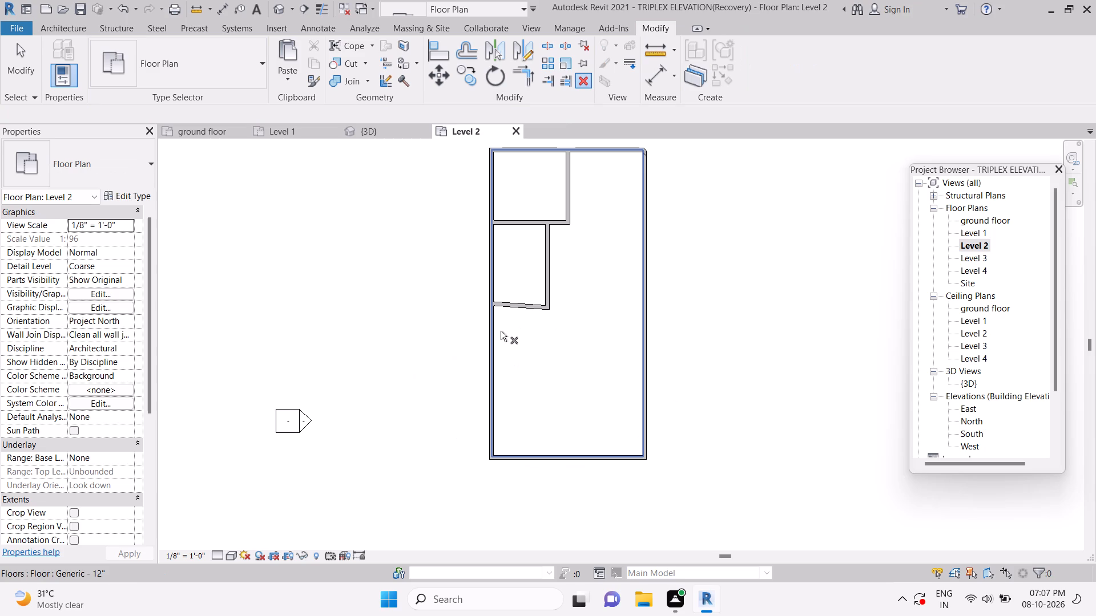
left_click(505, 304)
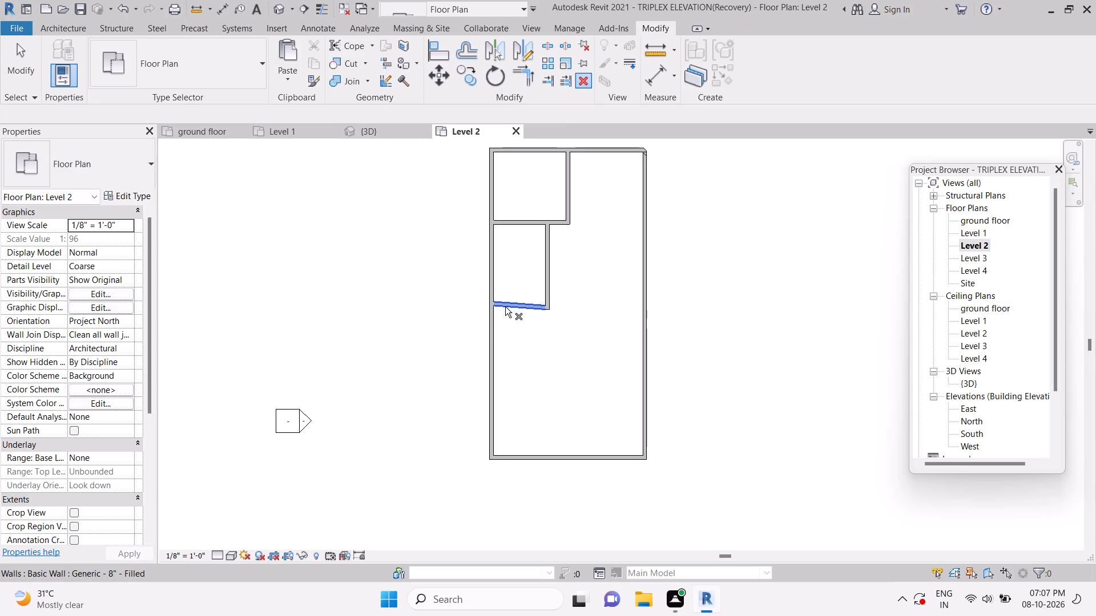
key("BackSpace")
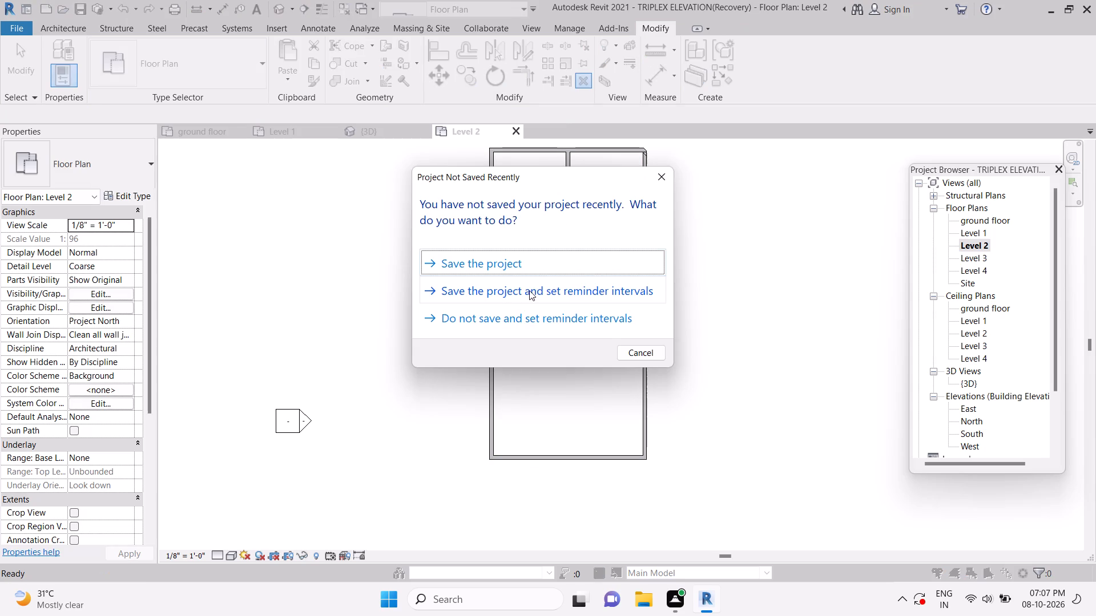
Save the project.
left_click(519, 260)
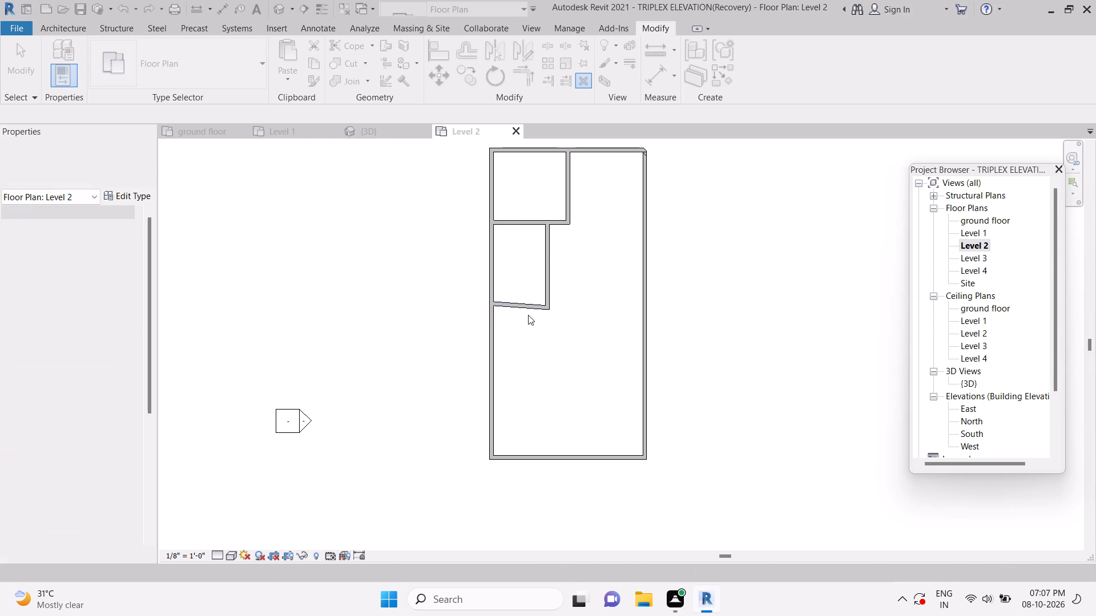
left_click(490, 261)
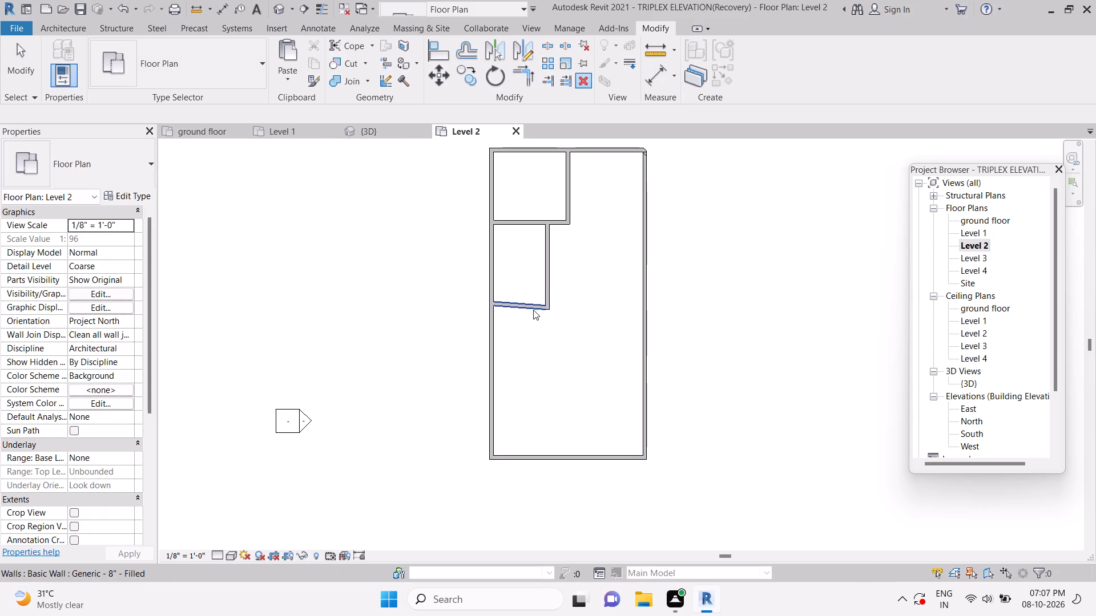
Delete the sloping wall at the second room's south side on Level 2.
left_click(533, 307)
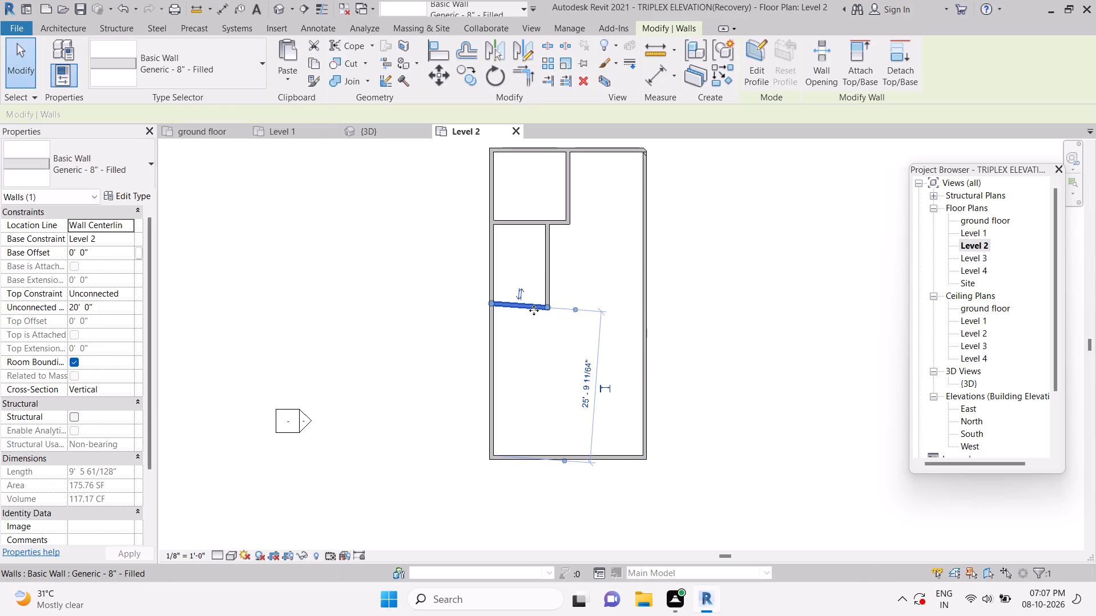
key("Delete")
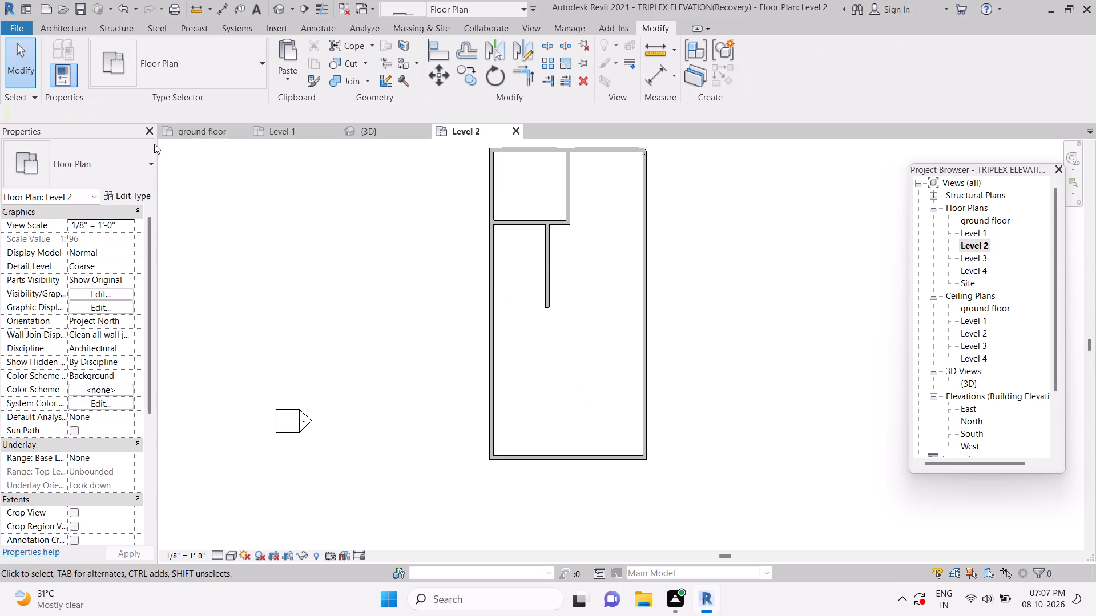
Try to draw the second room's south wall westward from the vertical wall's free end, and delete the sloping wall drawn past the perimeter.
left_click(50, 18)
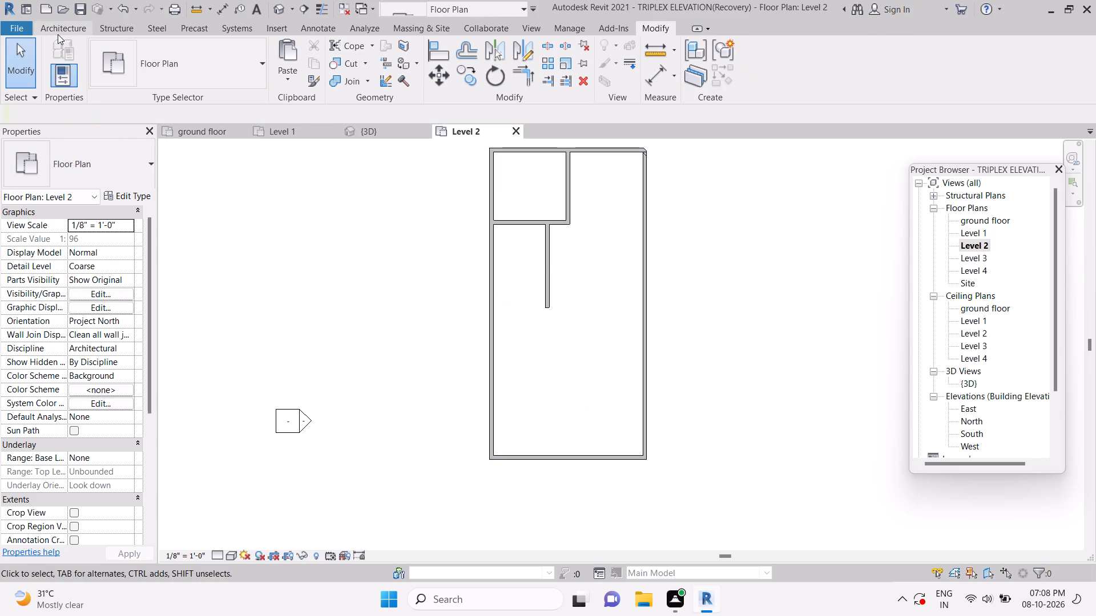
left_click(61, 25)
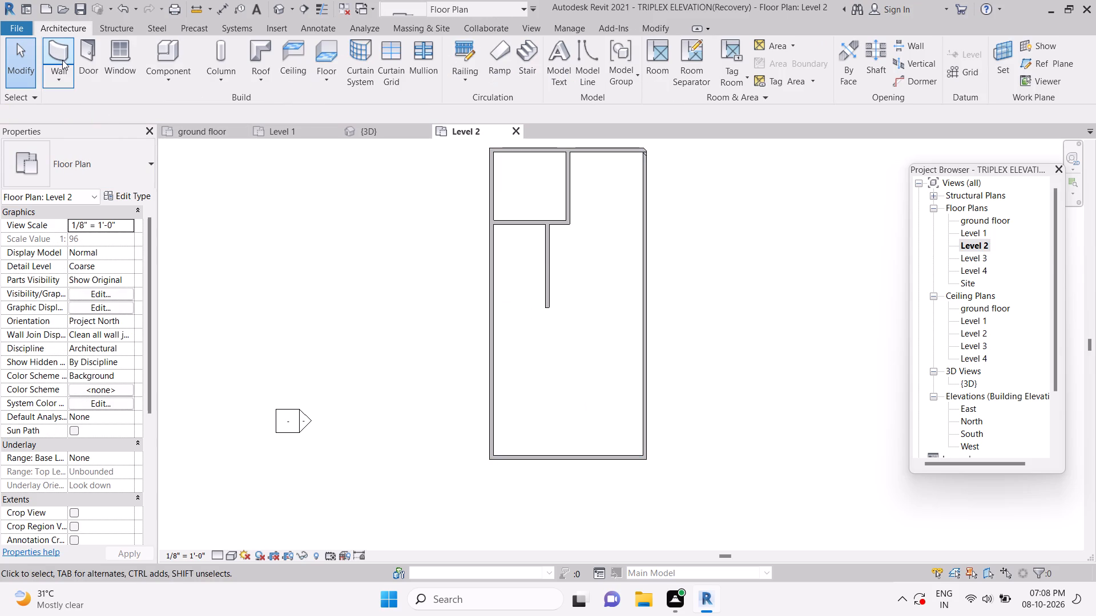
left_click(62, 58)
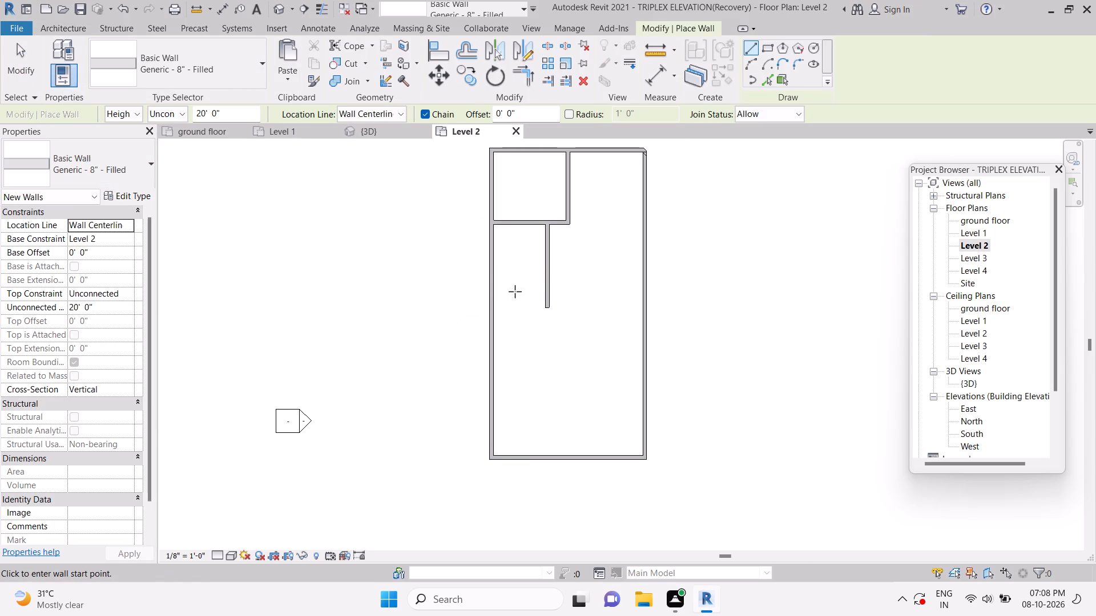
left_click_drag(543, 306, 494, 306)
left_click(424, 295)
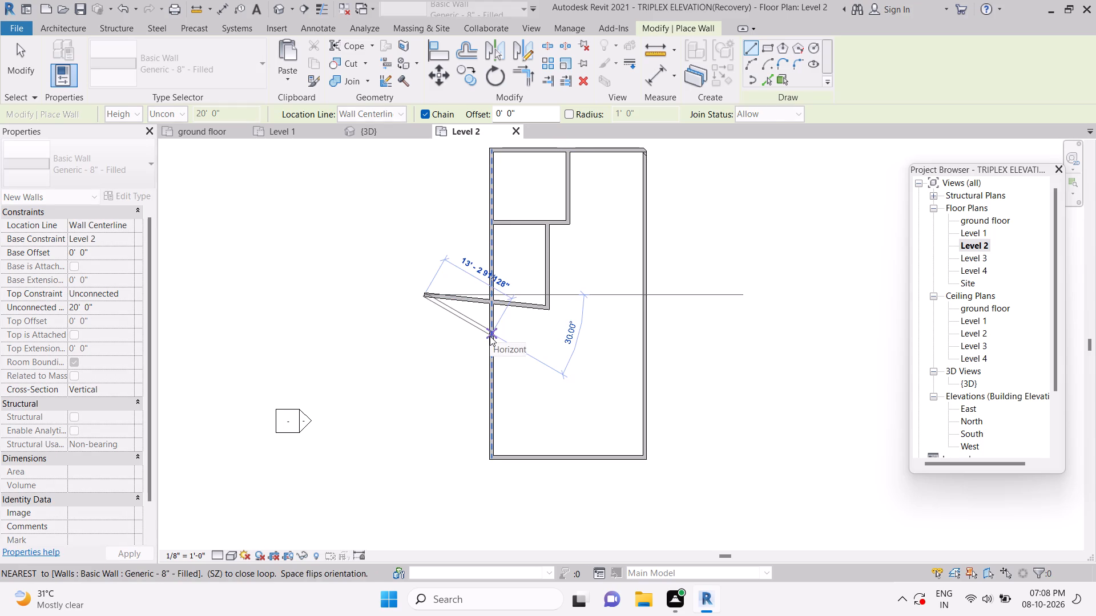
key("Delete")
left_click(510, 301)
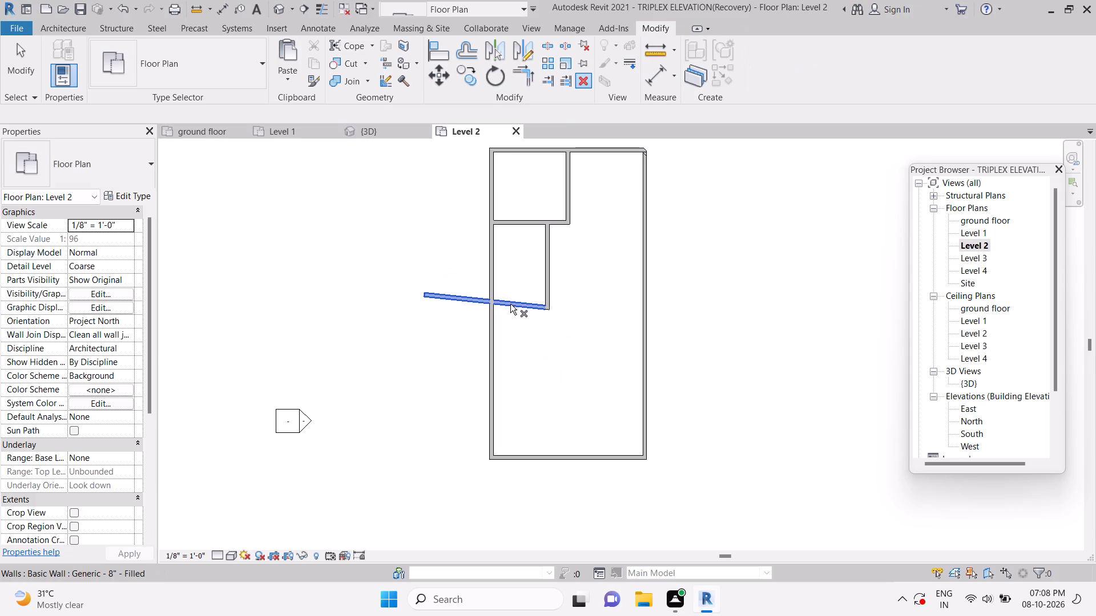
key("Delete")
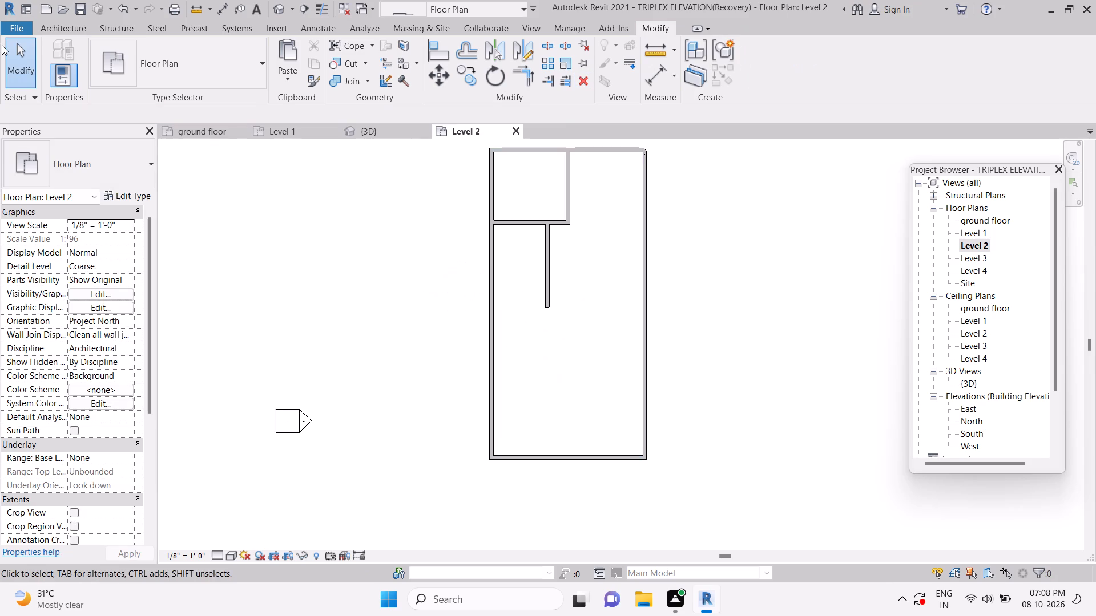
Draw a horizontal Generic - 8" - Filled wall from the vertical wall's south end to the west perimeter wall, 14'-6" below the north-west room's south wall.
left_click(61, 25)
left_click(60, 46)
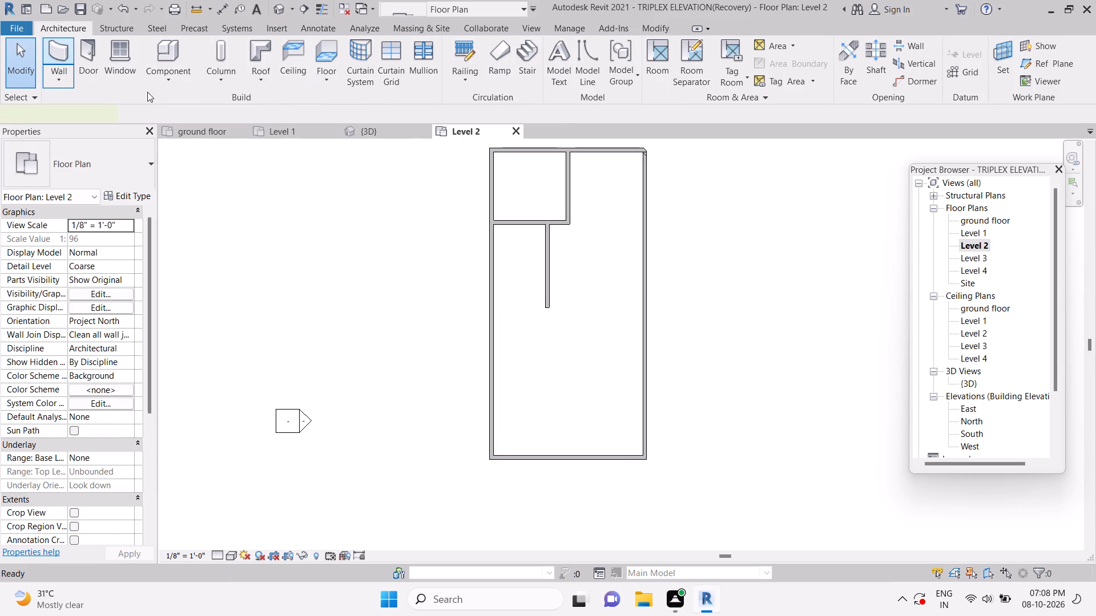
left_click_drag(553, 311, 502, 309)
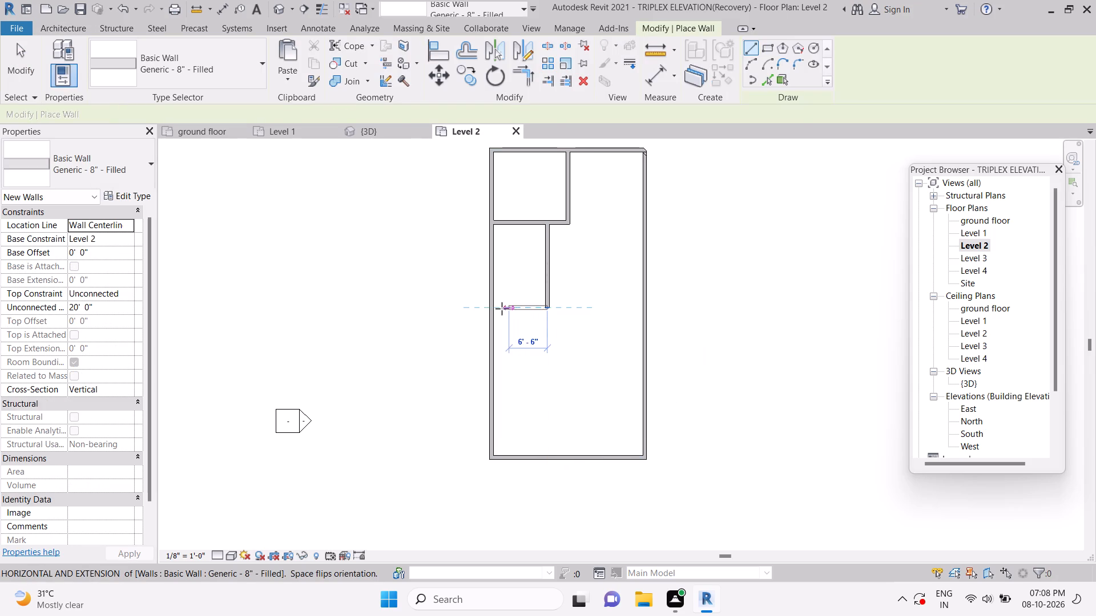
left_click_drag(502, 309, 494, 310)
left_click(494, 310)
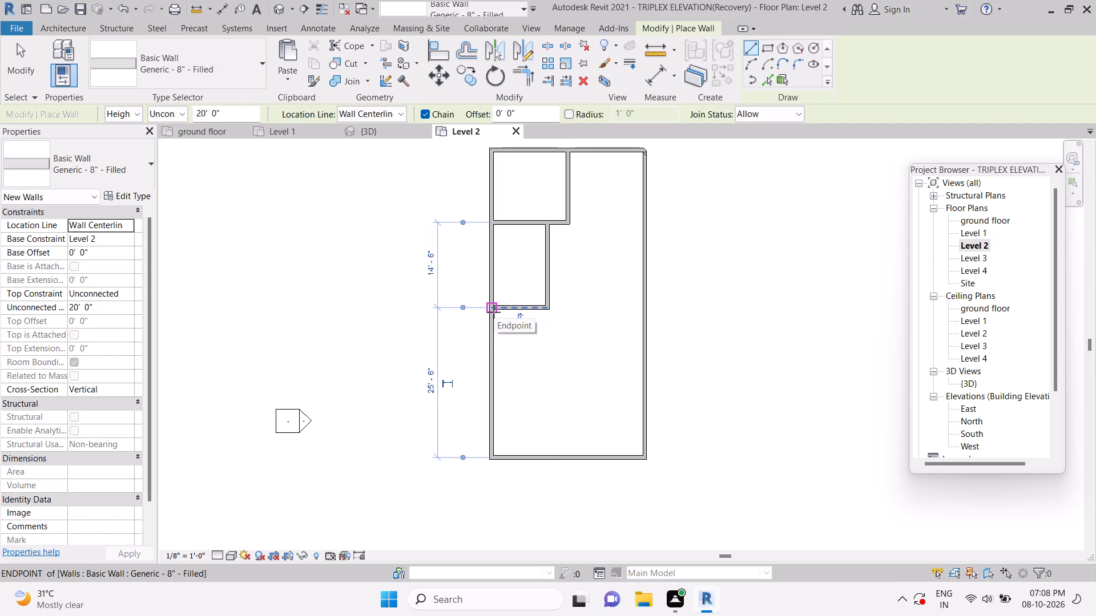
key("grave")
key("Escape")
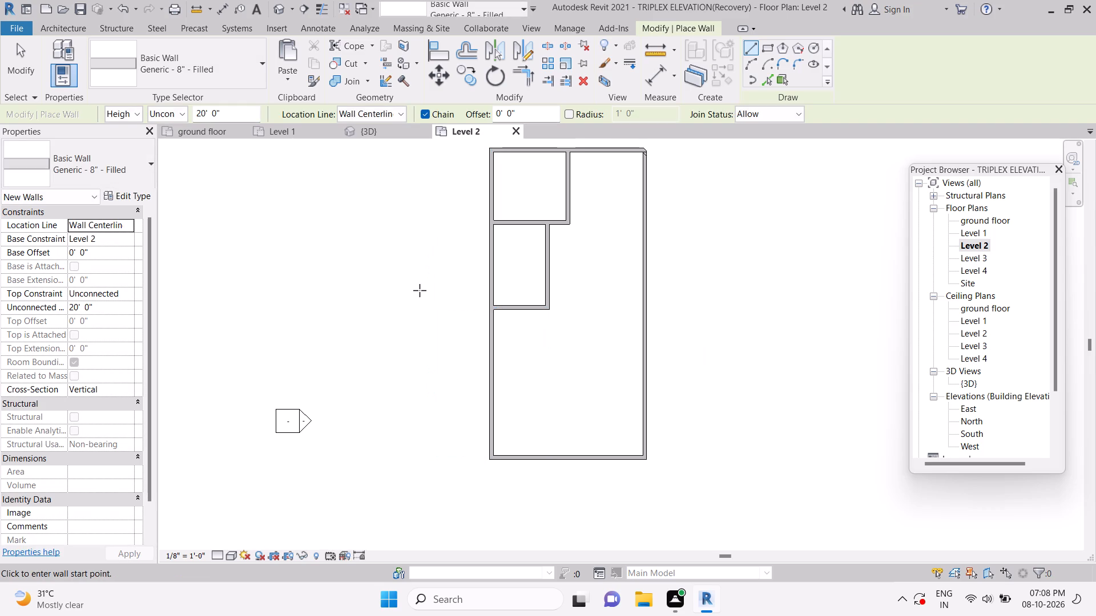
Examine the upper storey's interior walls in the 3D view and return to the Level 2 plan.
left_click(398, 129)
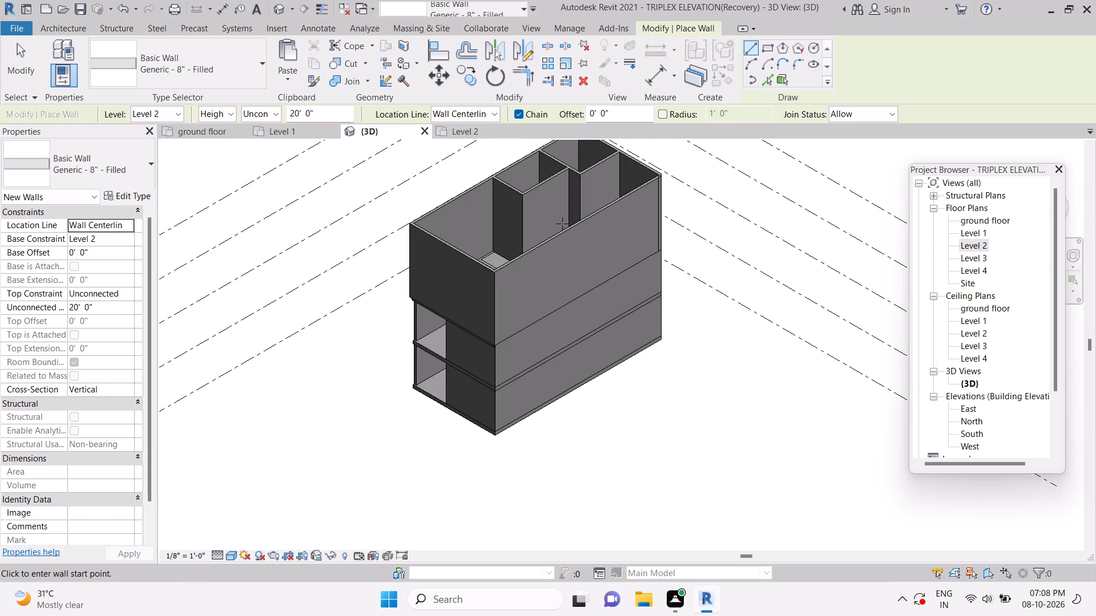
scroll(562, 224, "down", 2)
scroll(562, 224, "up", 6)
middle_click_drag(566, 226, 569, 238)
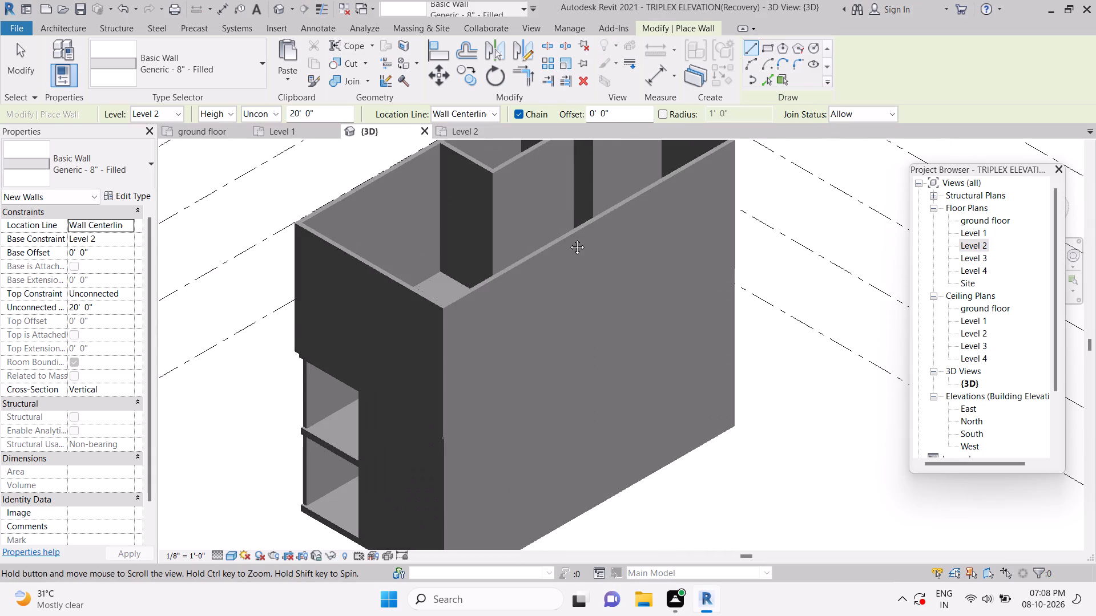
middle_click_drag(569, 238, 631, 315)
scroll(631, 316, "down", 3)
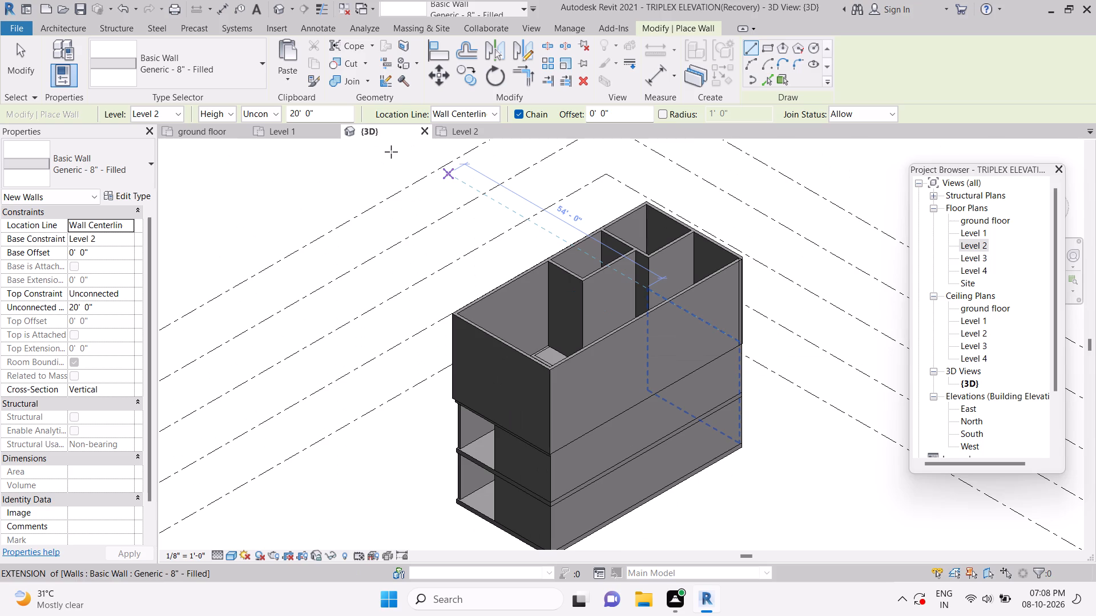
left_click(393, 133)
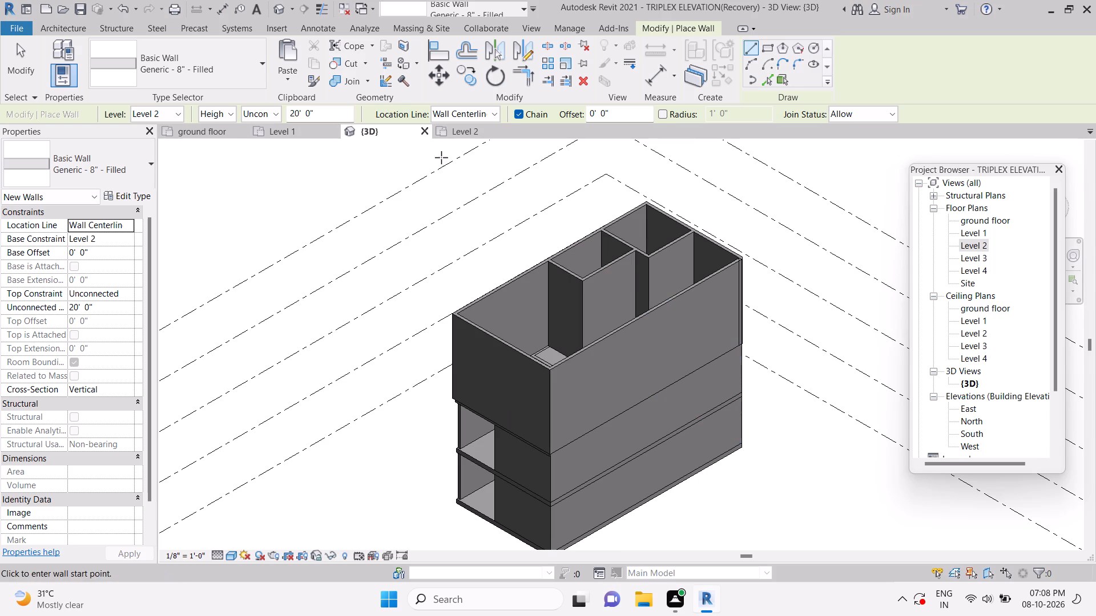
left_click(473, 140)
left_click(473, 130)
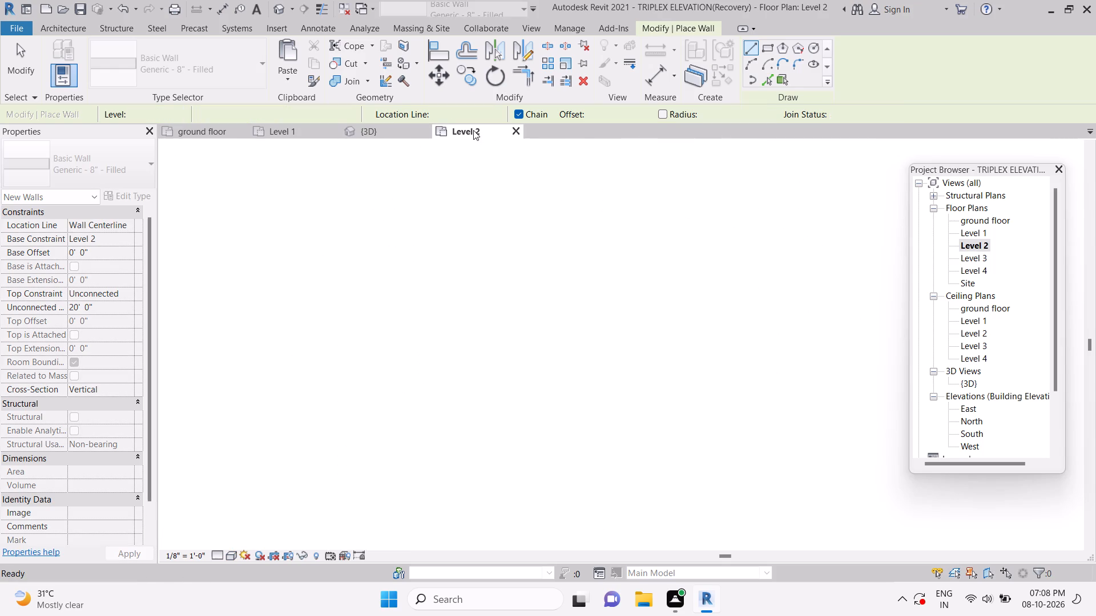
Place a Single-Flush 30" x 84" door in the north-west room's east wall on Level 2, about 3'-6" from the north wall.
left_click(61, 24)
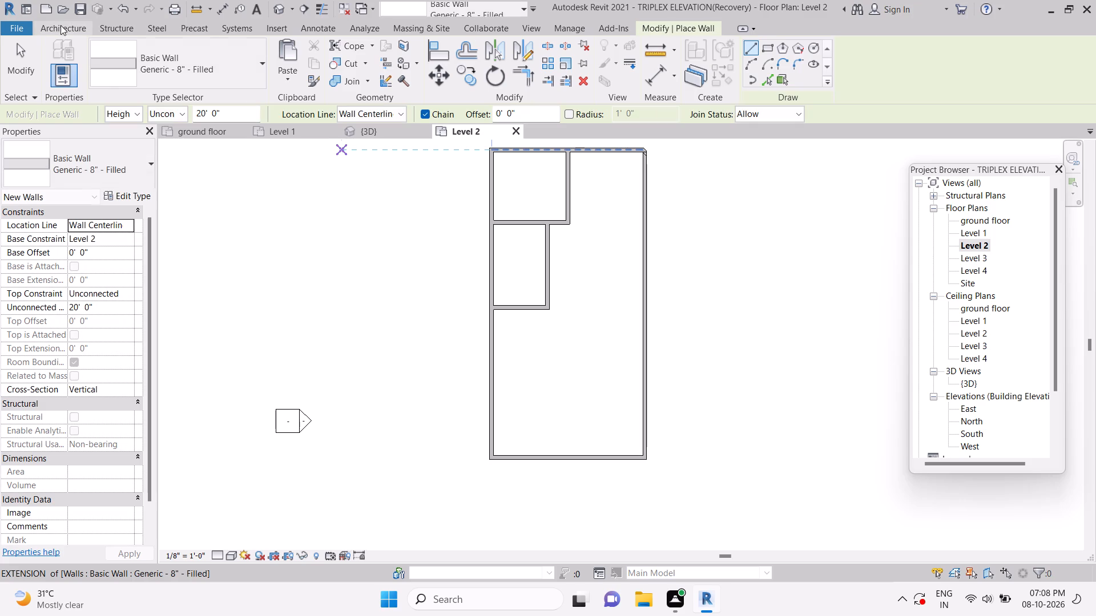
left_click(97, 46)
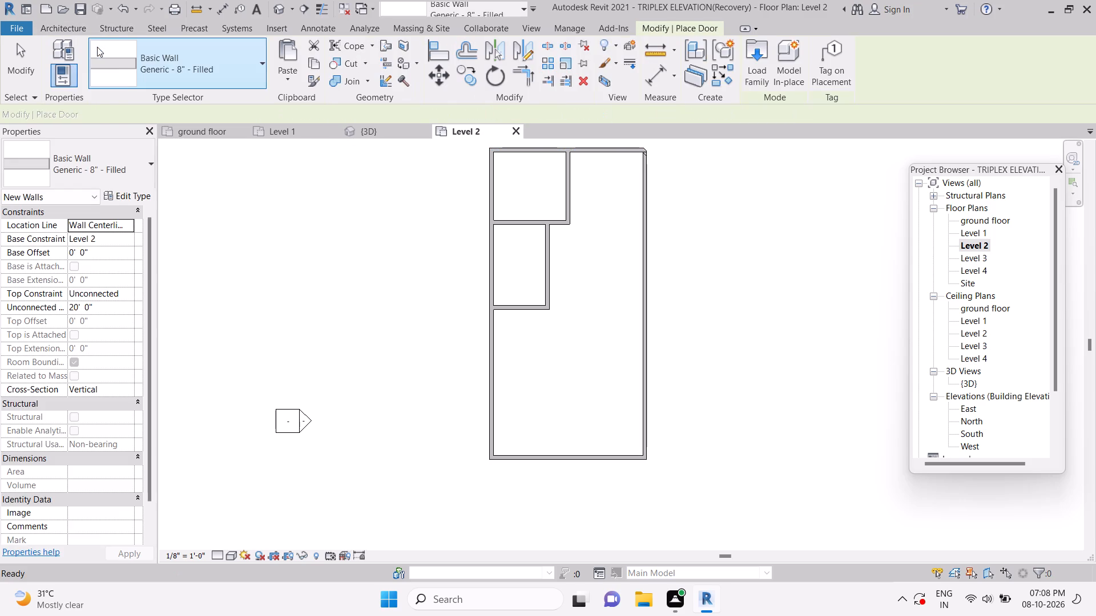
left_click(102, 164)
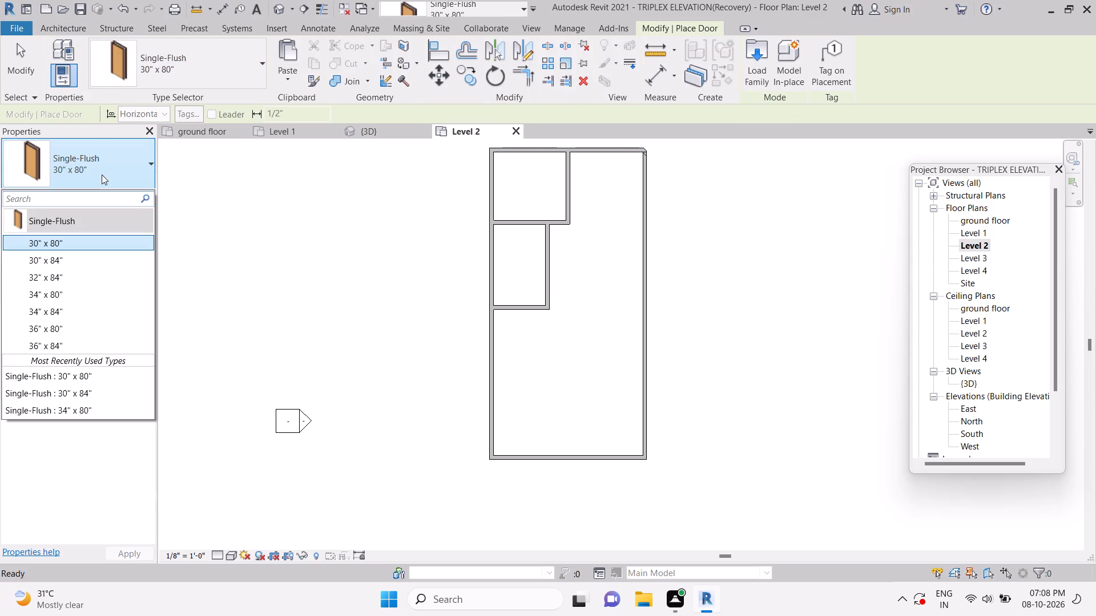
left_click(74, 256)
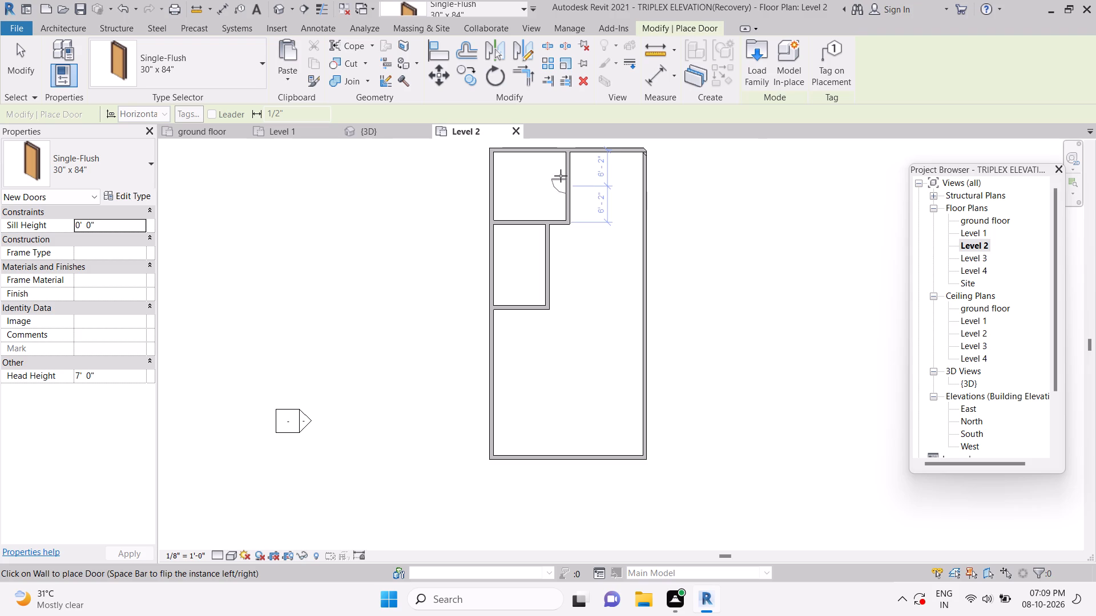
left_click(561, 172)
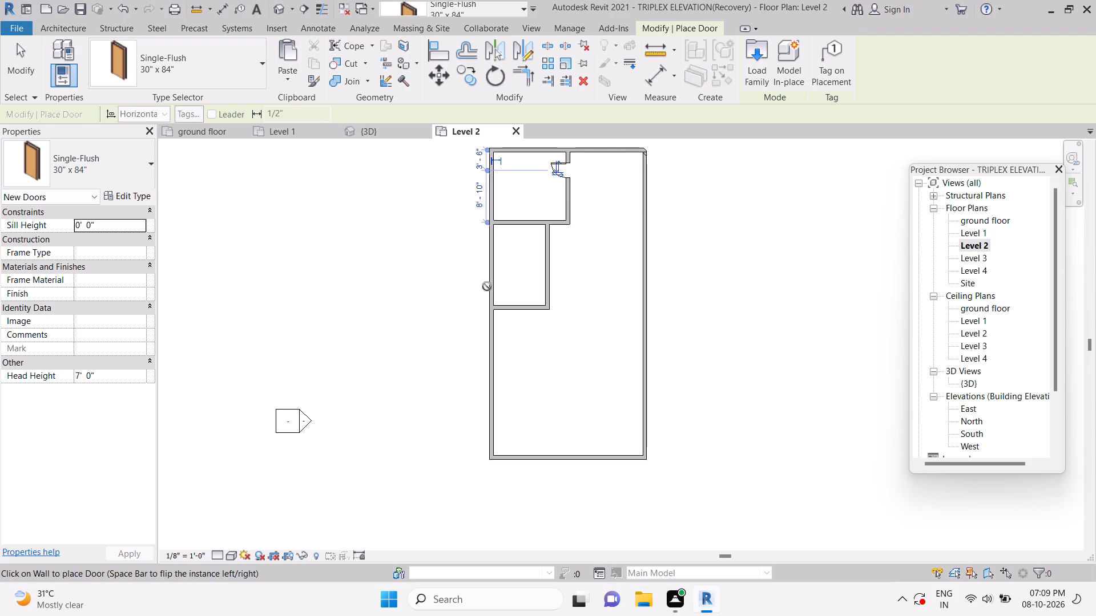
Place a Single-Flush 30" x 84" door in the second room's east wall on Level 2, about 4'-6" from its north wall.
left_click(541, 249)
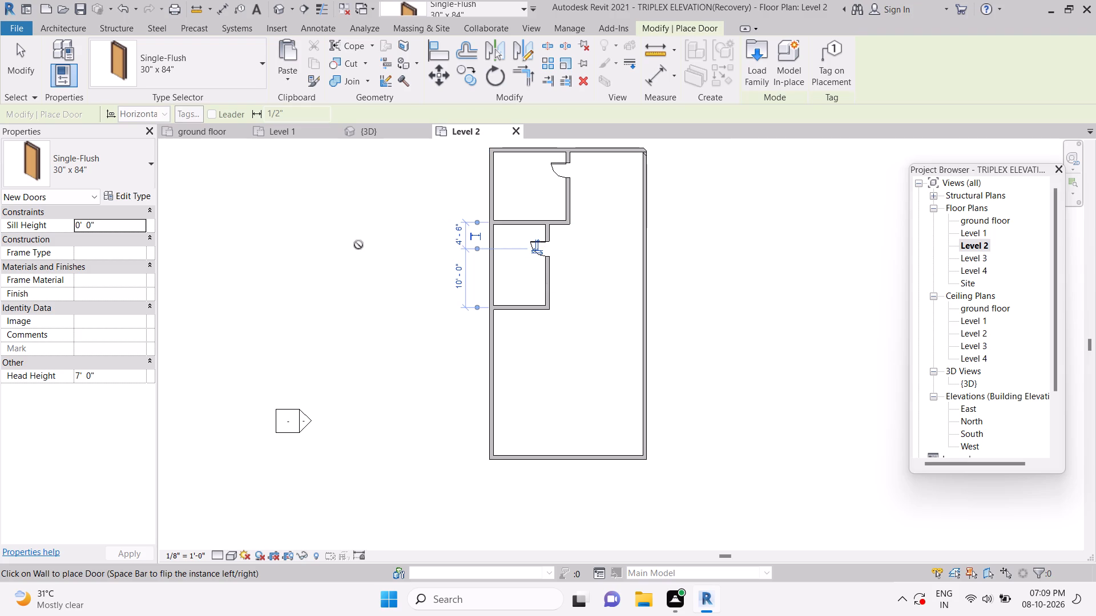
left_click(358, 245)
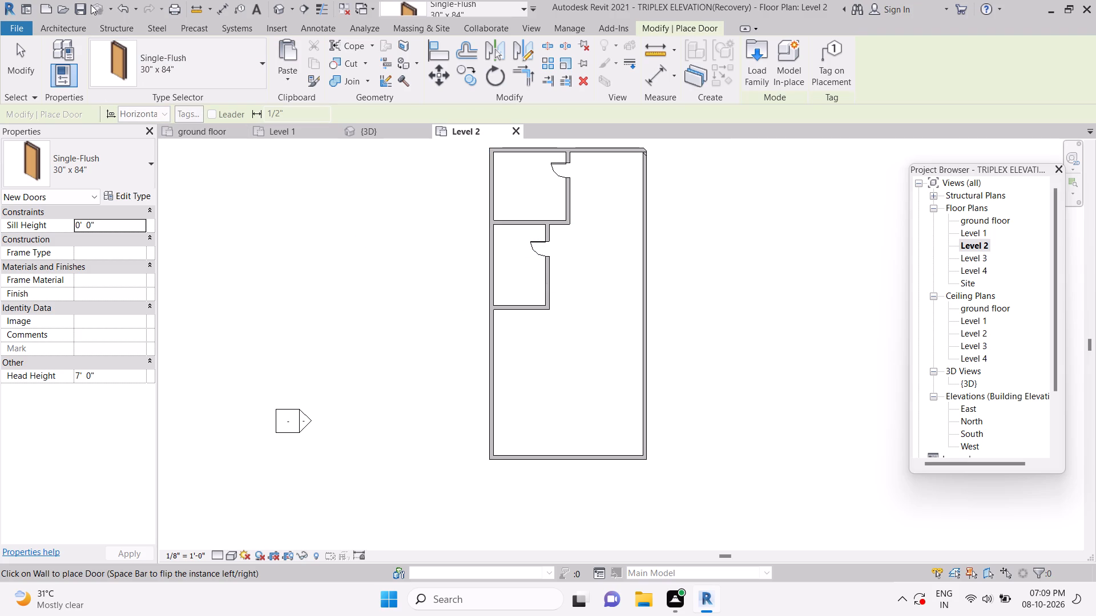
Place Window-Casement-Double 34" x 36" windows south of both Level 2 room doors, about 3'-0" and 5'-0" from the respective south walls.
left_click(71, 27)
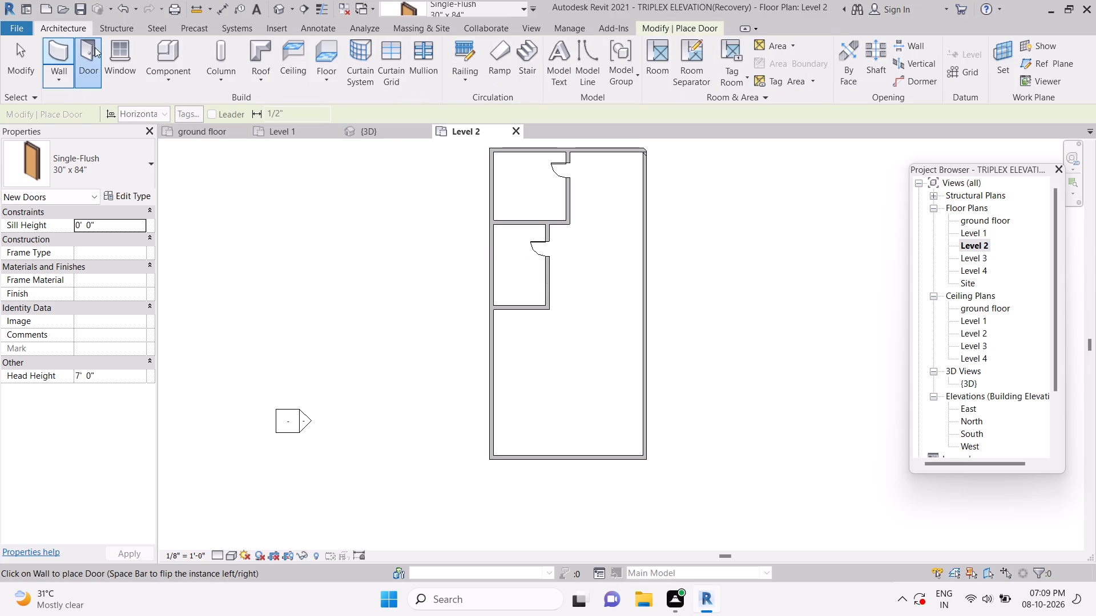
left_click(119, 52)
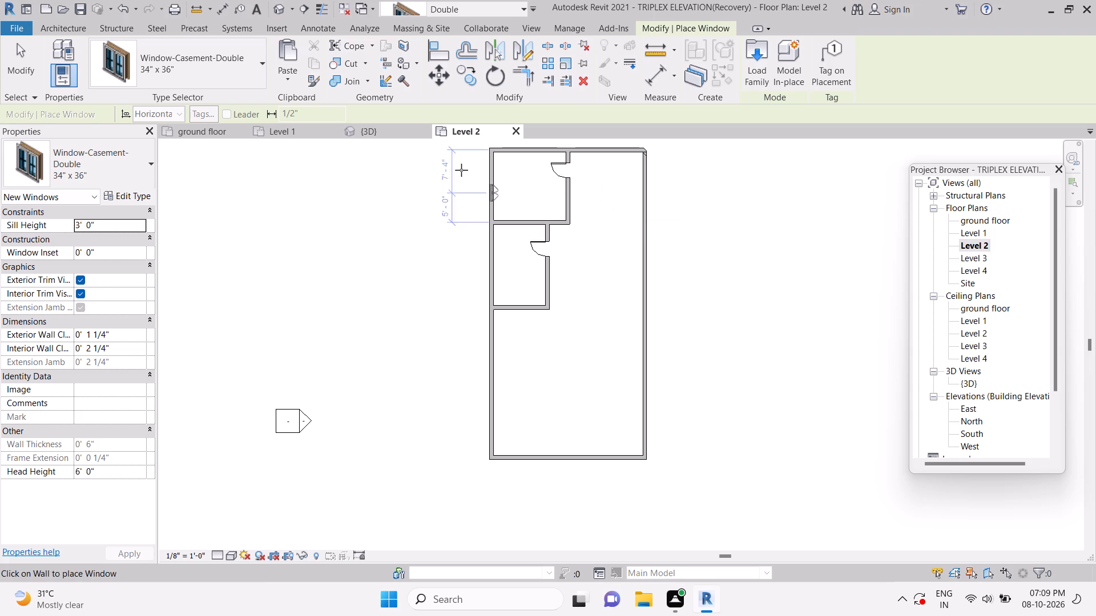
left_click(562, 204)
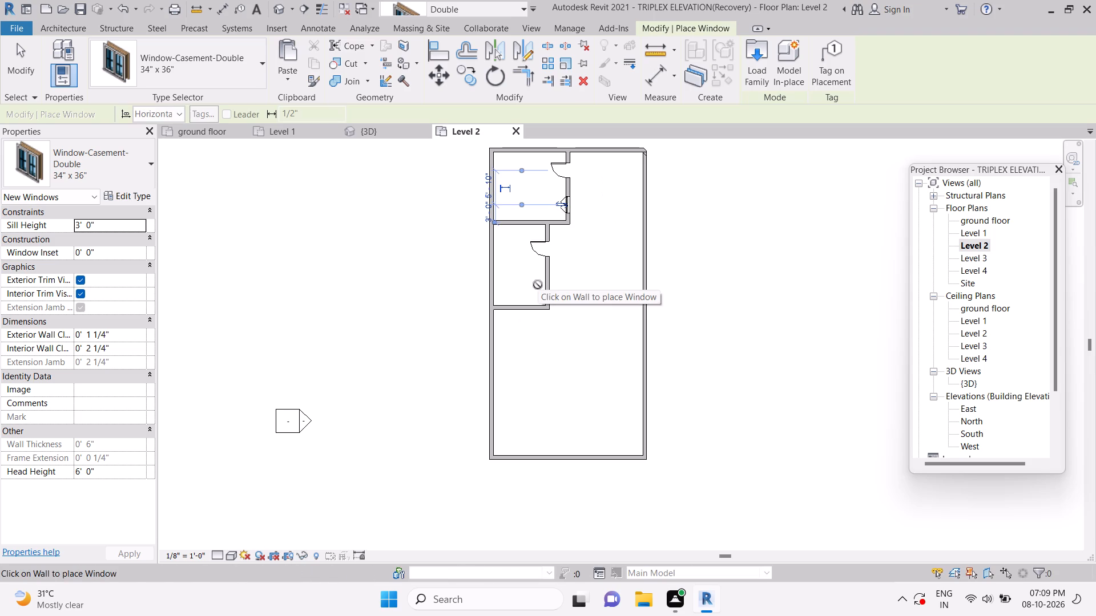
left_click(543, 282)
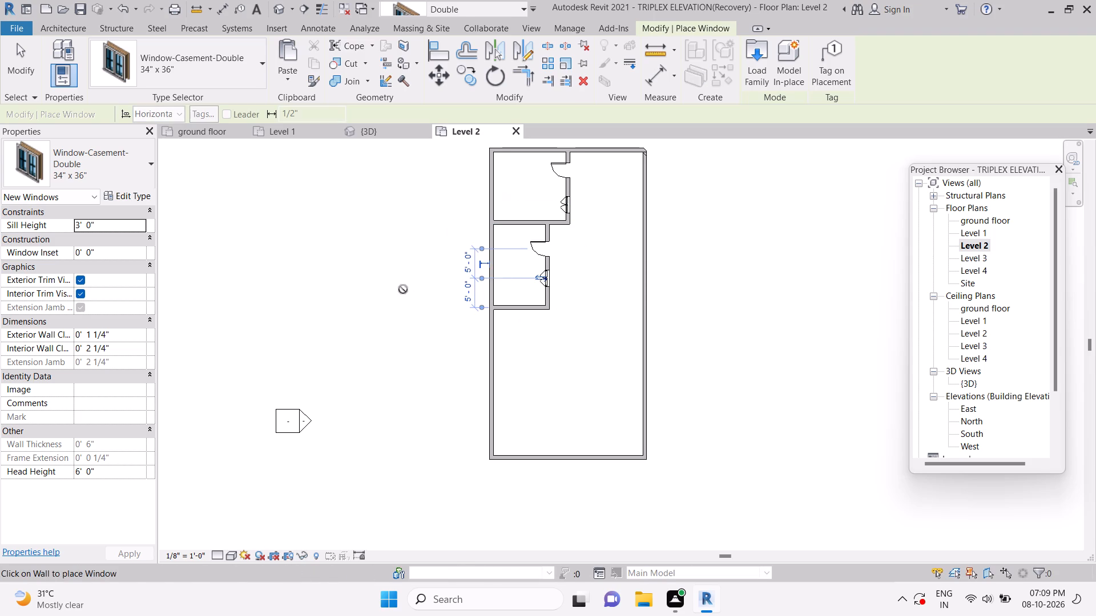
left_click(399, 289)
Examine the upper storey's doors and windows in the 3D view.
left_click(380, 137)
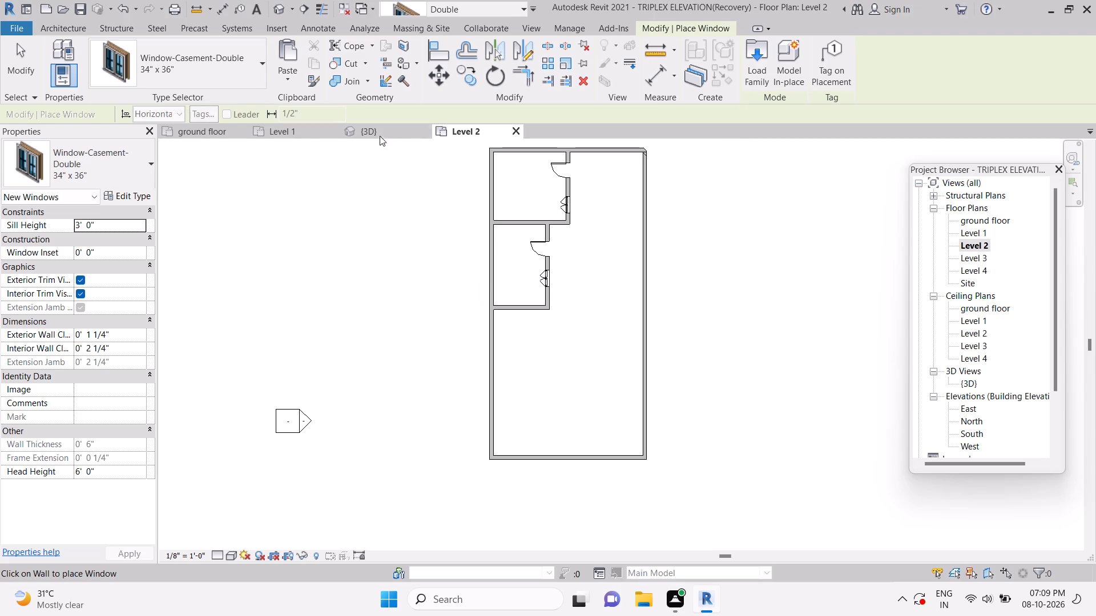
scroll(544, 315, "up", 6)
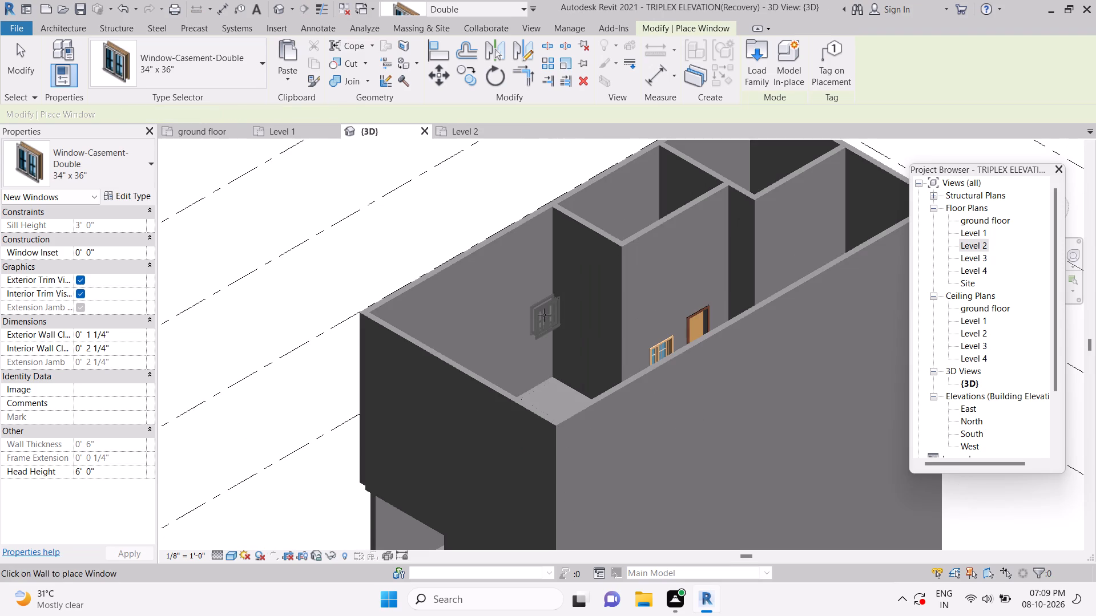
scroll(742, 349, "up", 1)
middle_click_drag(744, 344, 683, 356)
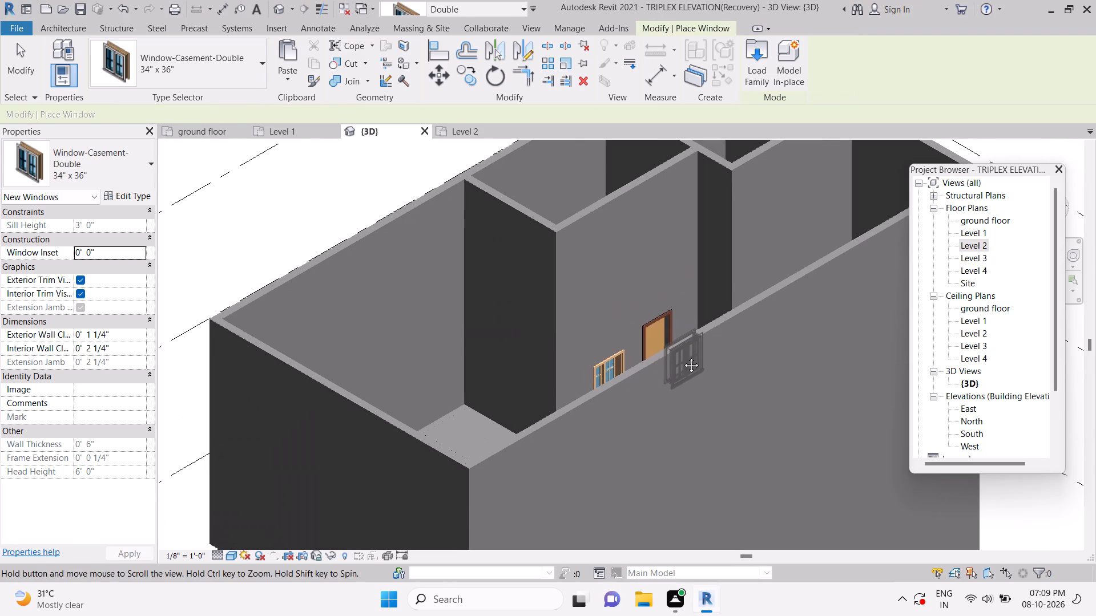
middle_click_drag(683, 356, 651, 368)
scroll(650, 369, "up", 4)
scroll(650, 369, "down", 4)
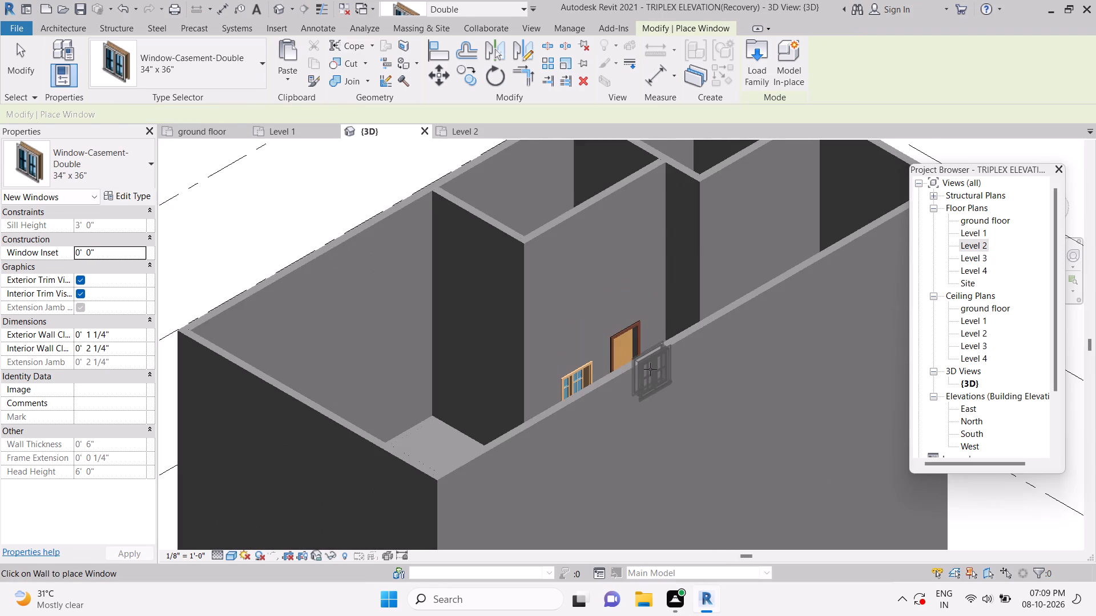
scroll(650, 369, "down", 2)
scroll(734, 255, "up", 3)
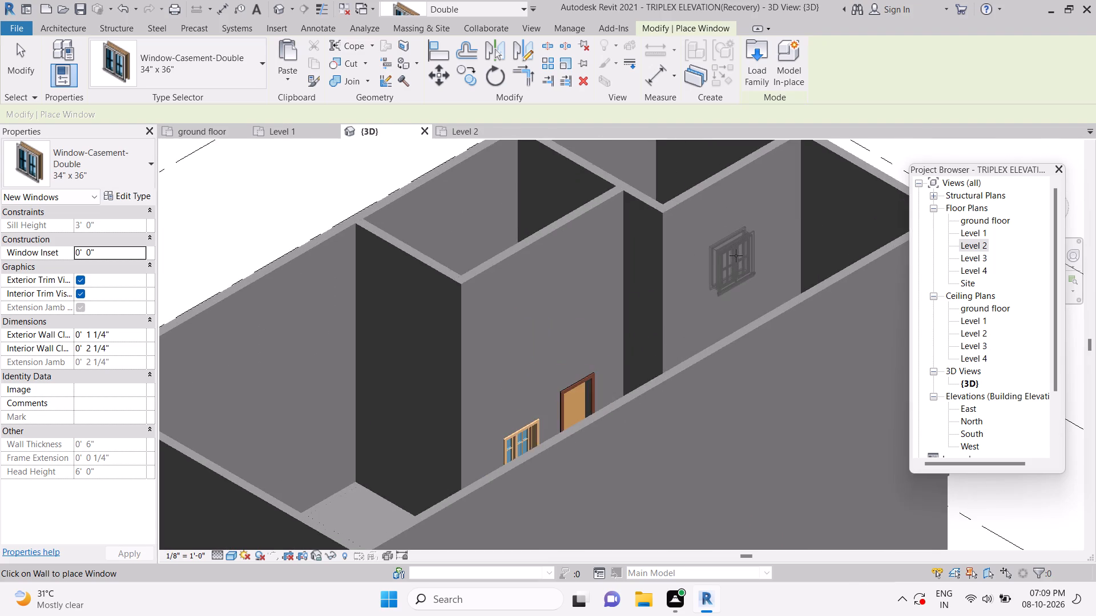
scroll(736, 256, "up", 3)
scroll(736, 256, "down", 8)
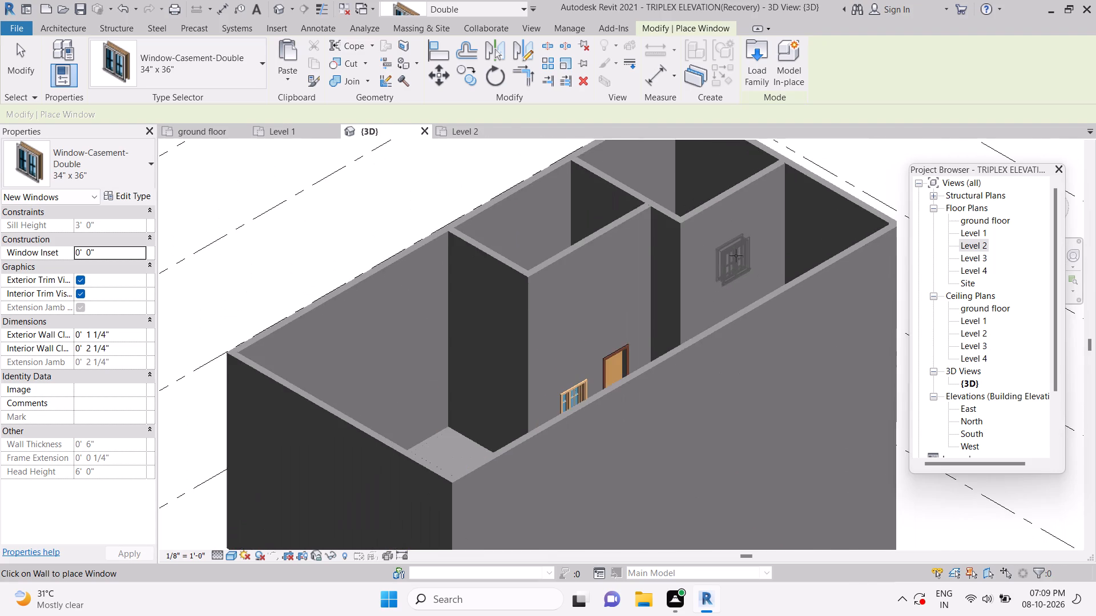
scroll(736, 256, "down", 2)
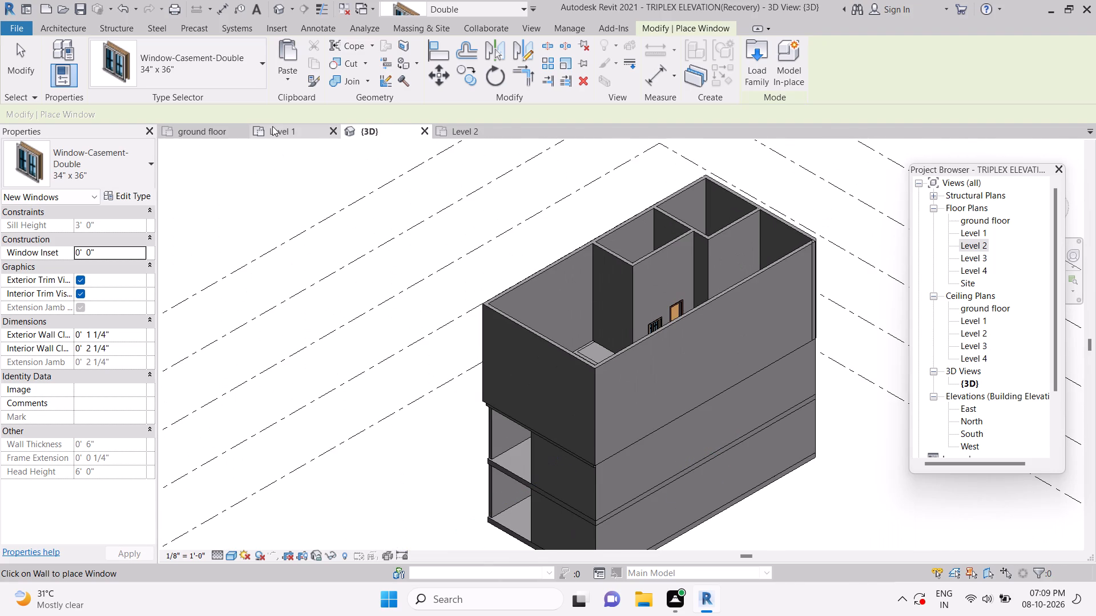
Compare the door and window layout of the Level 1 plan with the Level 2 plan.
left_click(272, 124)
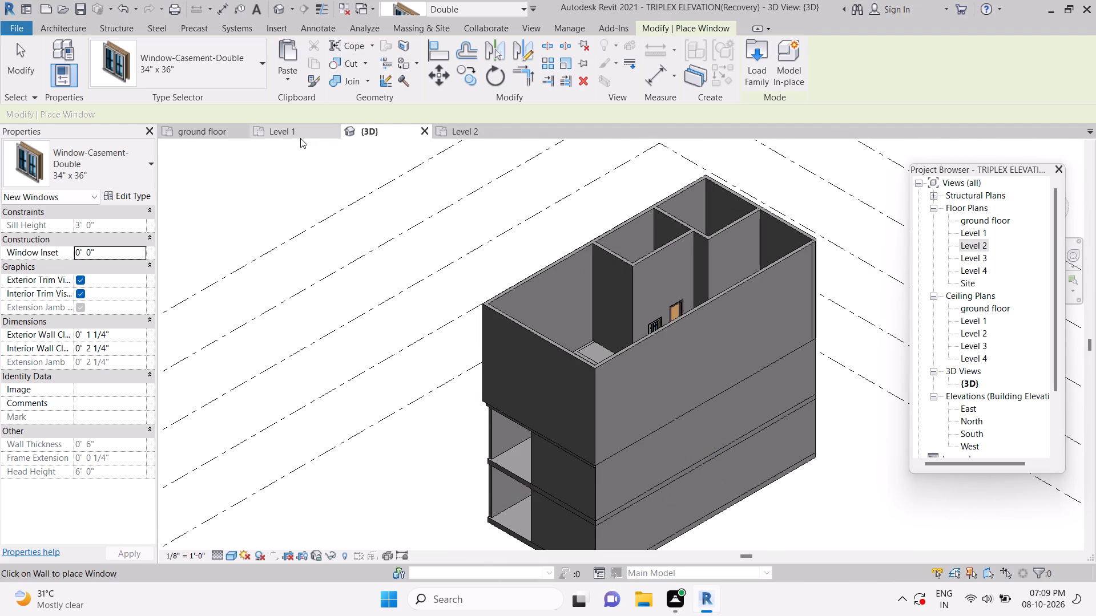
left_click(309, 135)
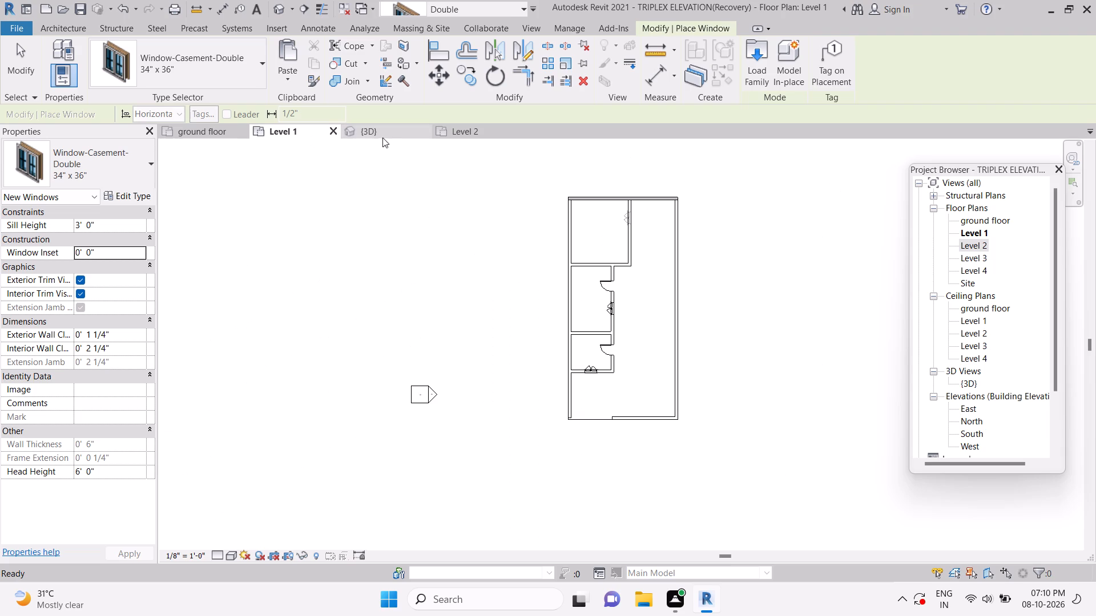
scroll(624, 261, "up", 3)
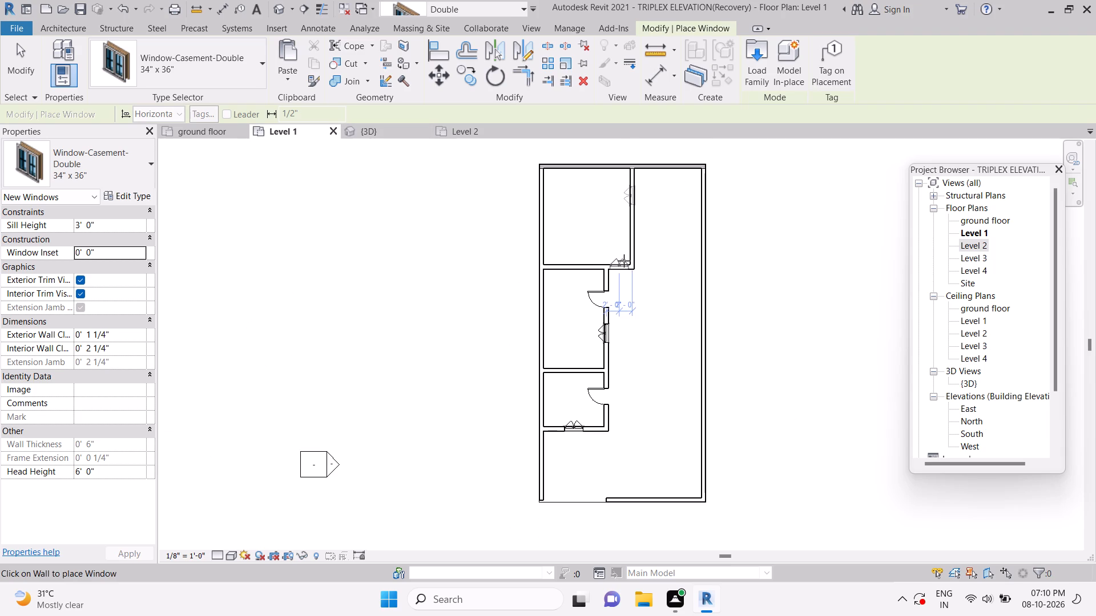
scroll(624, 261, "up", 1)
scroll(624, 261, "down", 2)
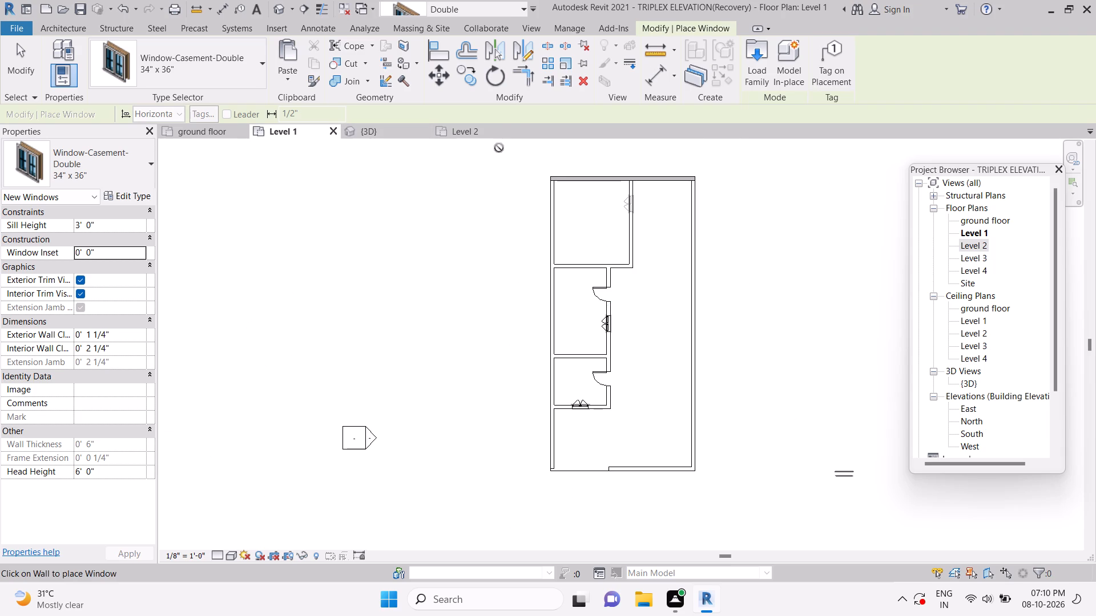
left_click(470, 132)
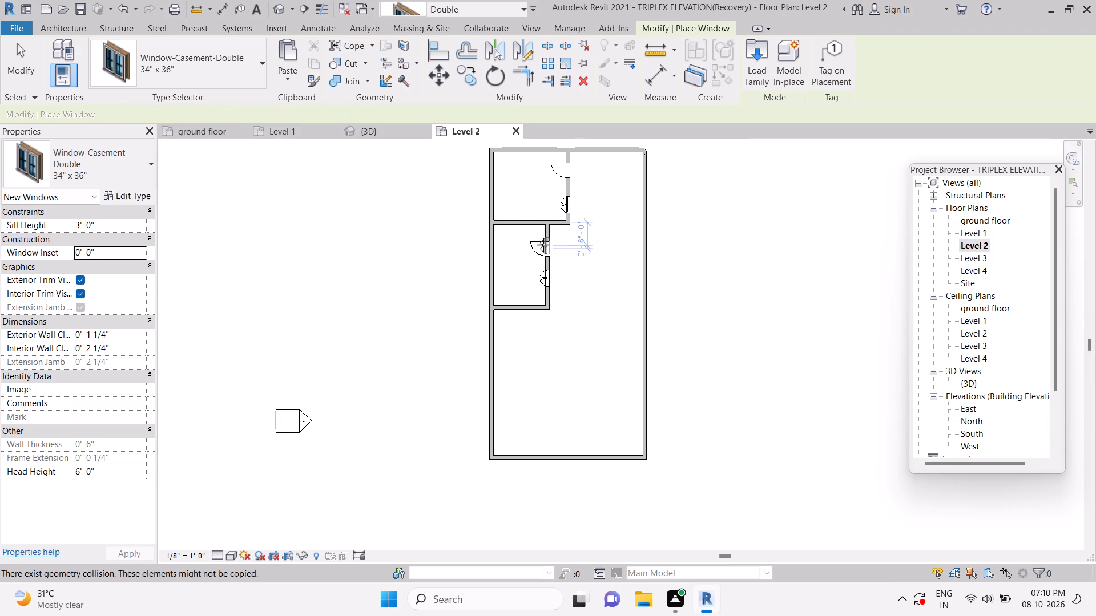
left_click(387, 217)
left_click(316, 136)
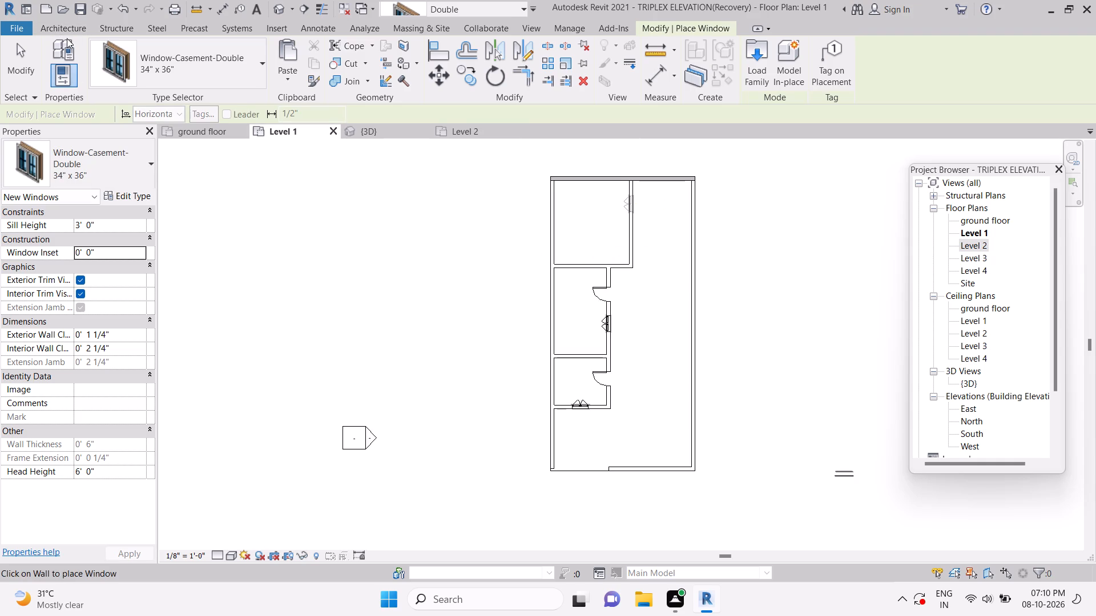
scroll(840, 479, "down", 2)
left_click(841, 479)
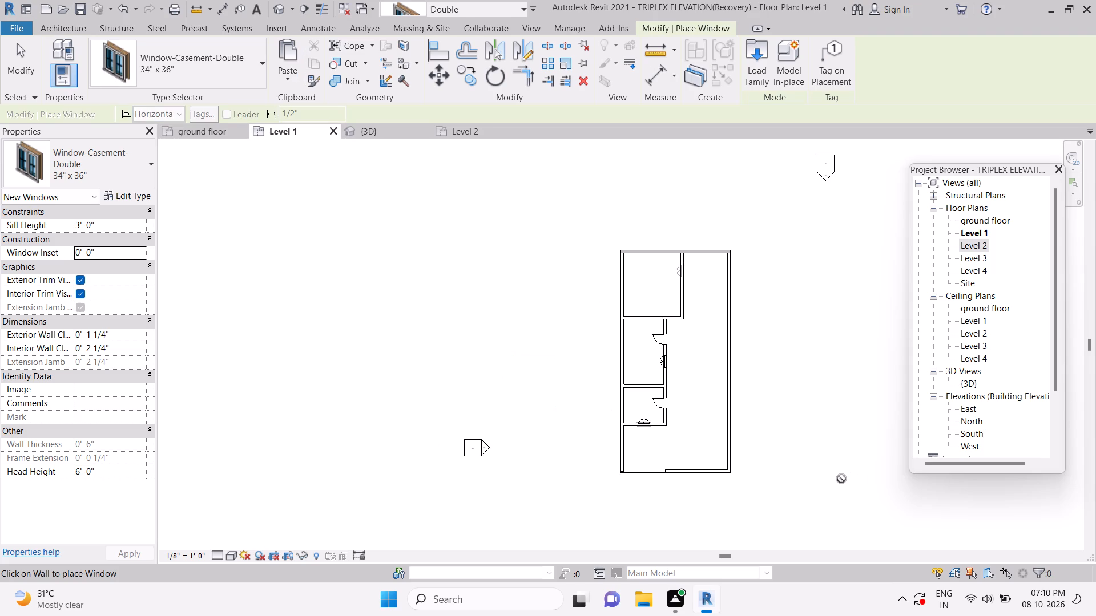
left_click(447, 322)
scroll(447, 322, "down", 6)
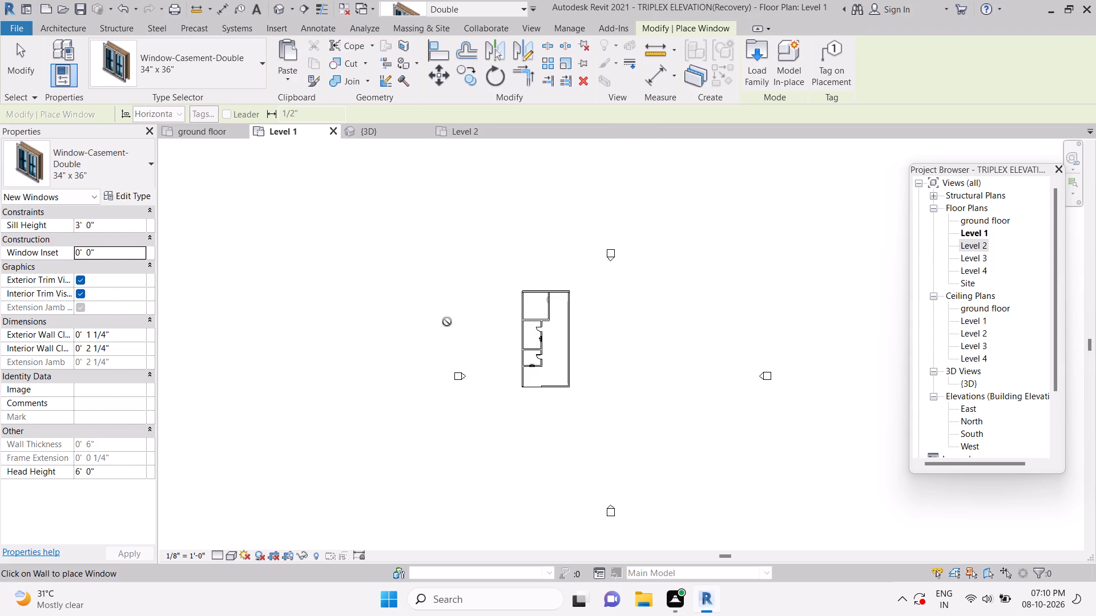
scroll(447, 322, "up", 3)
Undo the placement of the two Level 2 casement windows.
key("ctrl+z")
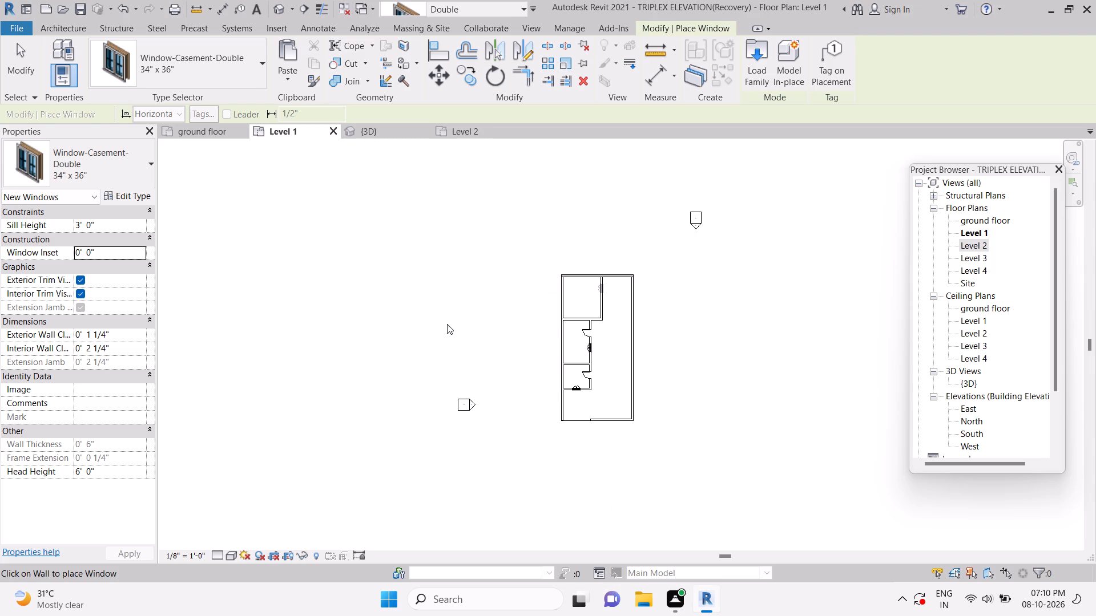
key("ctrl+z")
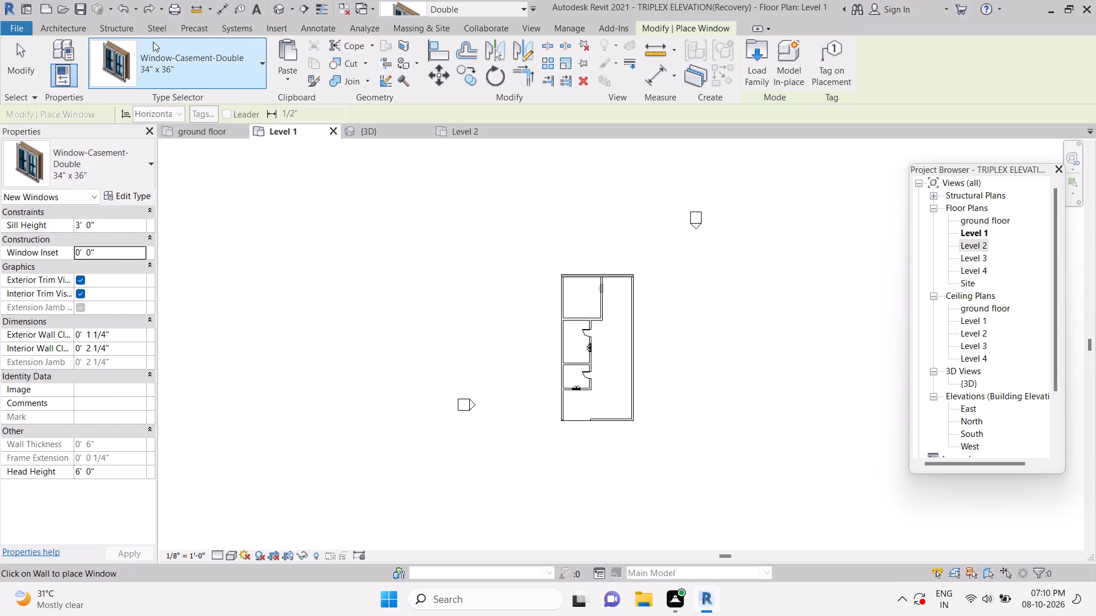
Place a Single-Flush 30" x 84" door in the north-west room's east wall on Level 1, south of the window there.
left_click(69, 25)
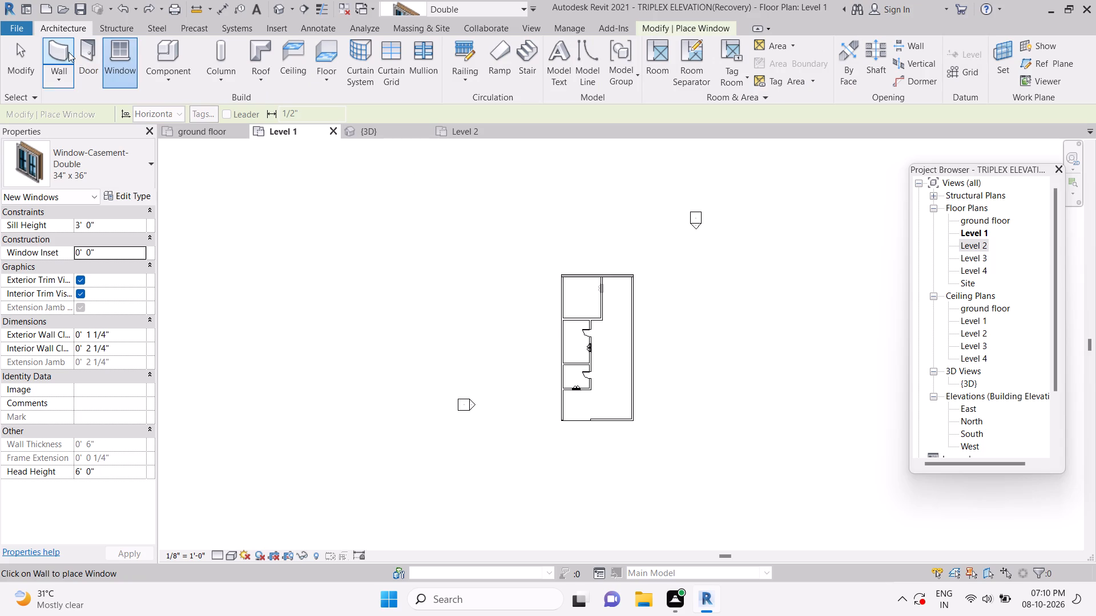
left_click(78, 48)
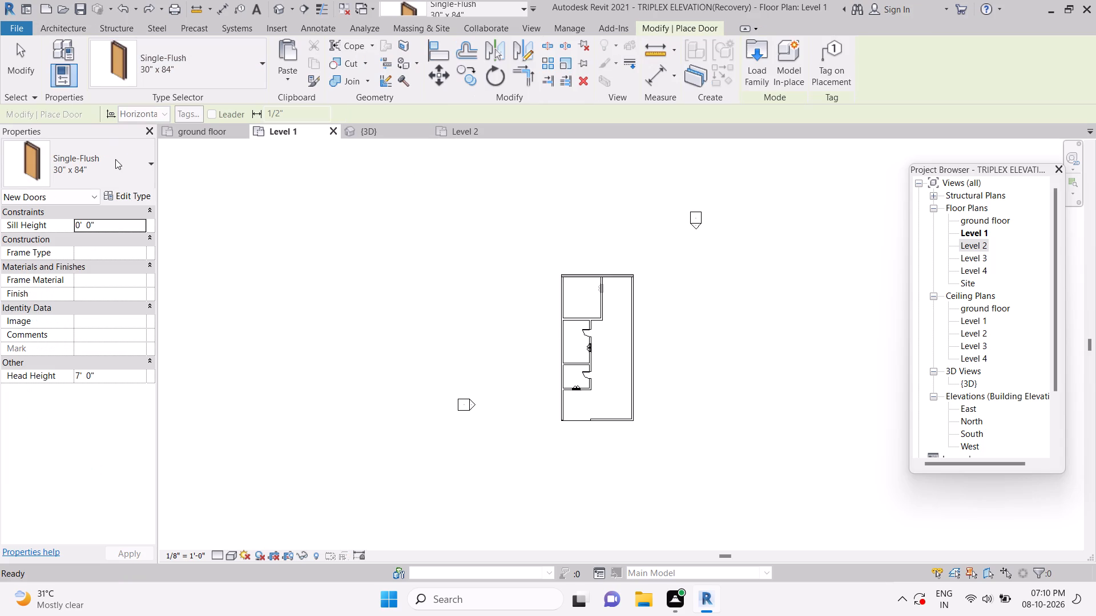
left_click(91, 178)
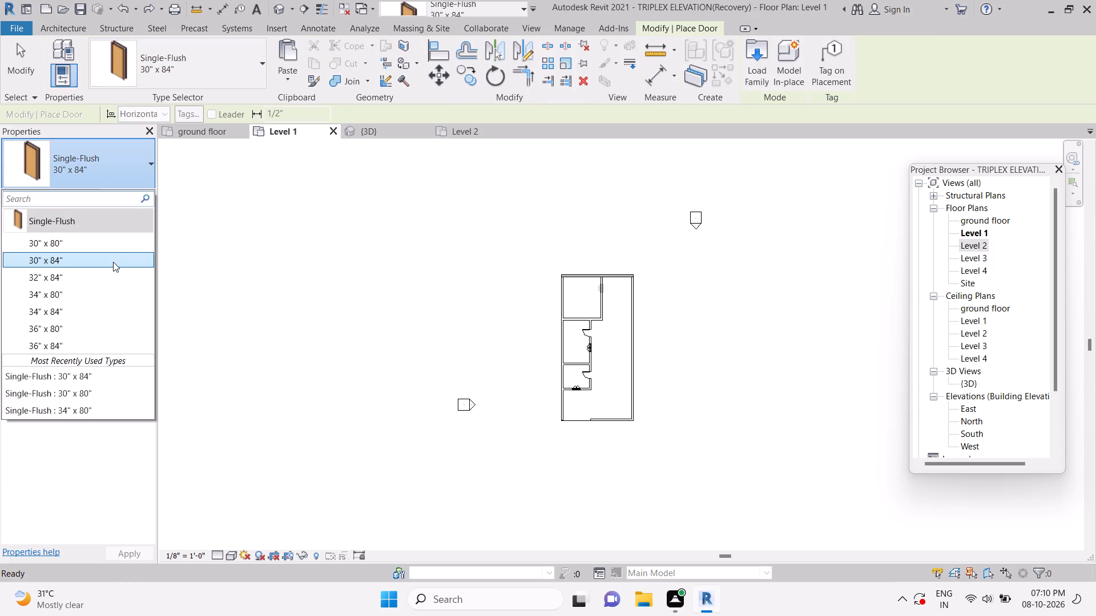
left_click(113, 261)
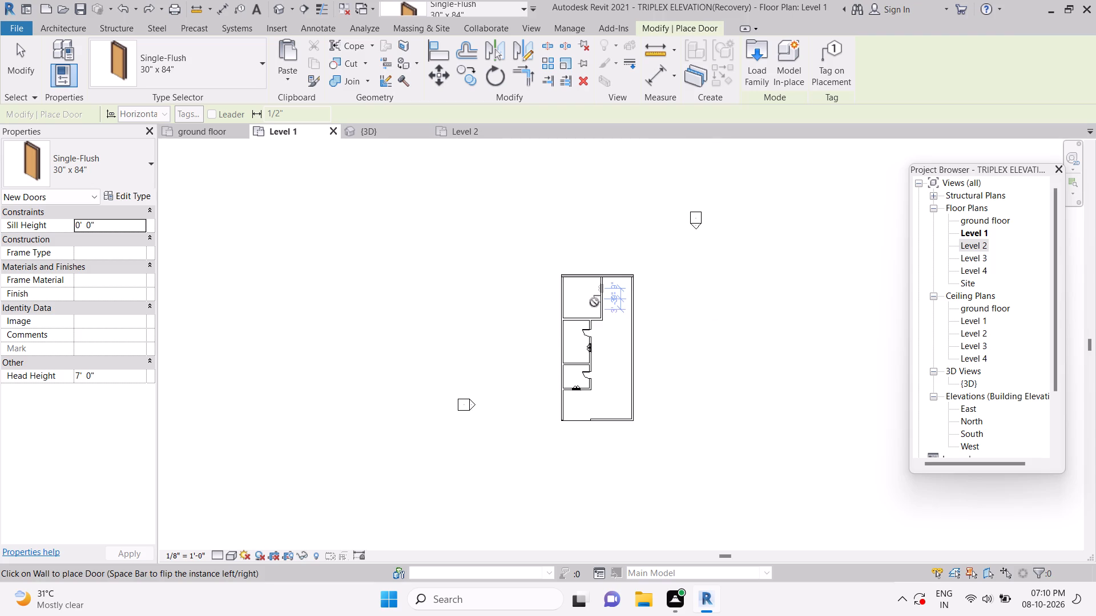
left_click(595, 298)
left_click(499, 307)
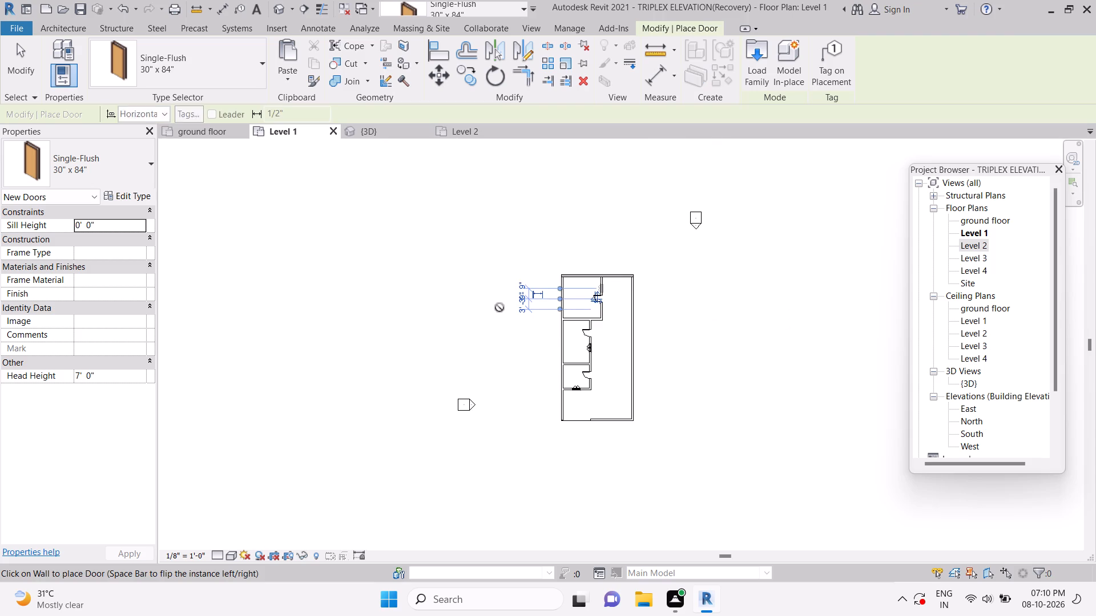
Examine the upper storey's rooms and doors in the 3D view and return to the Level 2 plan.
left_click(466, 129)
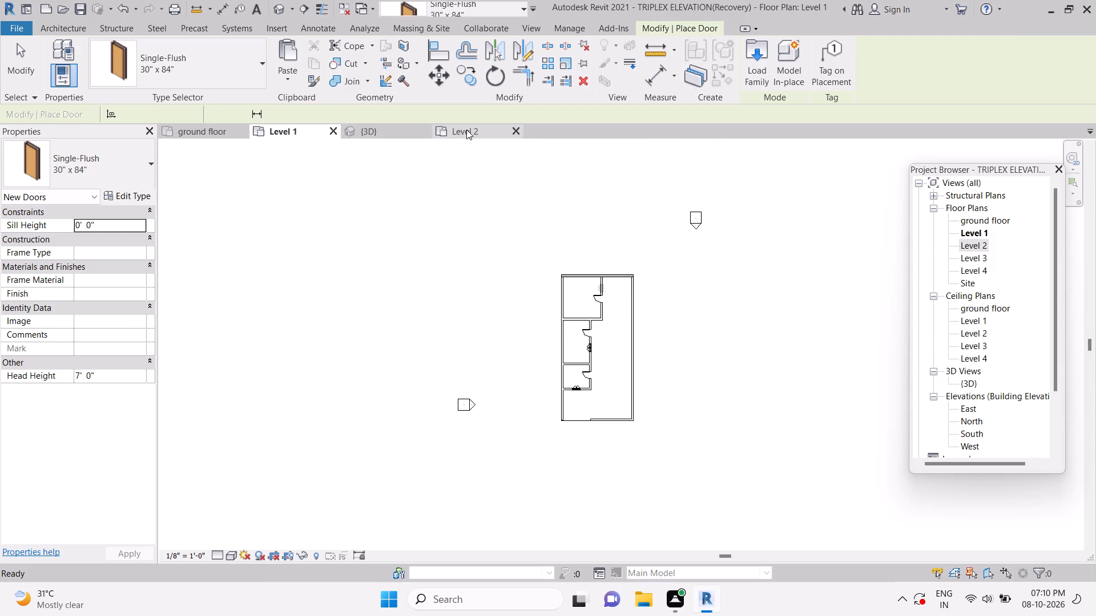
left_click(368, 133)
scroll(482, 236, "down", 1)
scroll(522, 250, "up", 4)
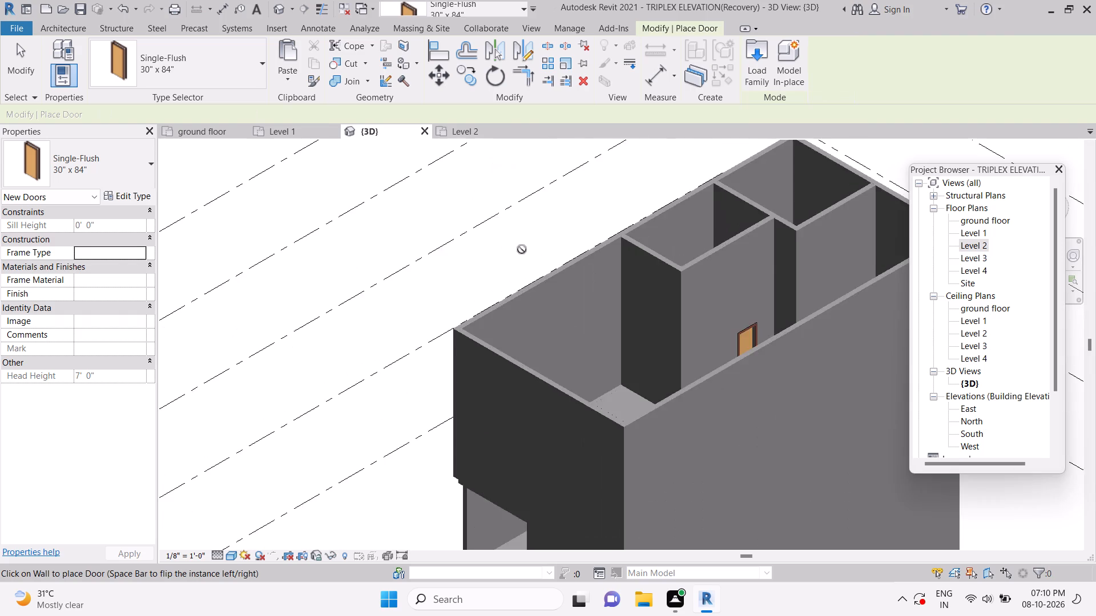
scroll(522, 249, "up", 5)
scroll(762, 369, "up", 1)
middle_click_drag(762, 369, 570, 365)
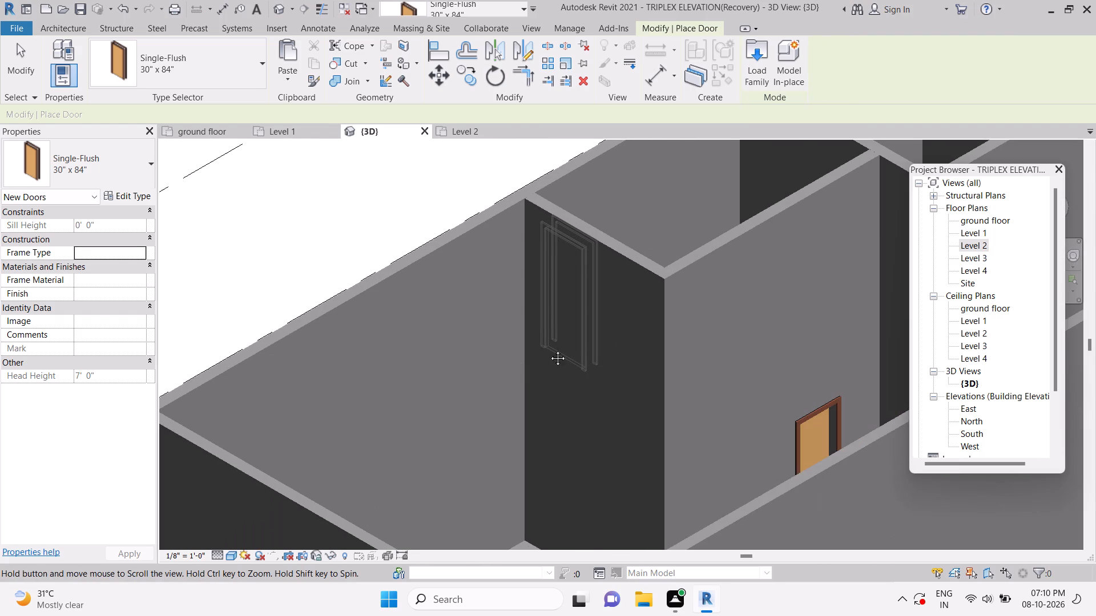
scroll(551, 326, "down", 2)
scroll(729, 348, "down", 1)
middle_click_drag(729, 348, 675, 337)
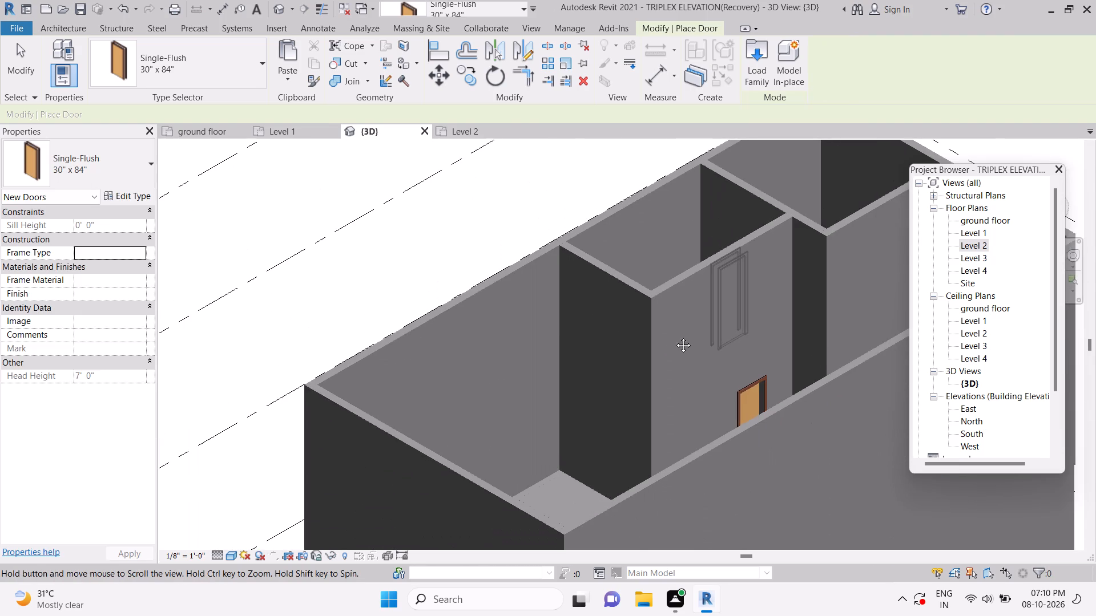
middle_click_drag(675, 337, 609, 324)
scroll(565, 282, "up", 1)
scroll(487, 223, "down", 4)
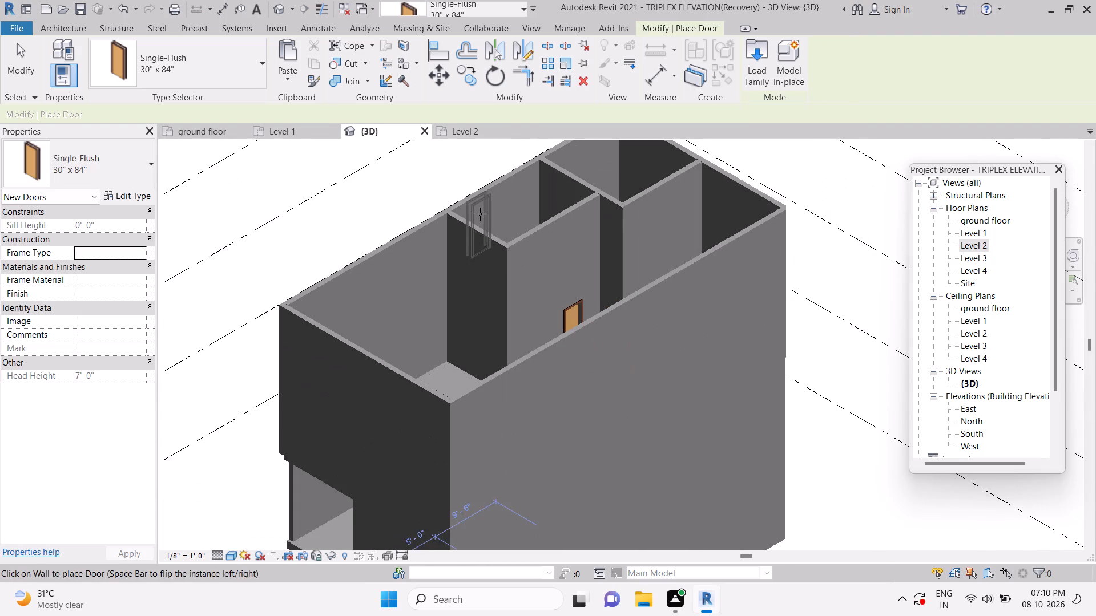
left_click(456, 133)
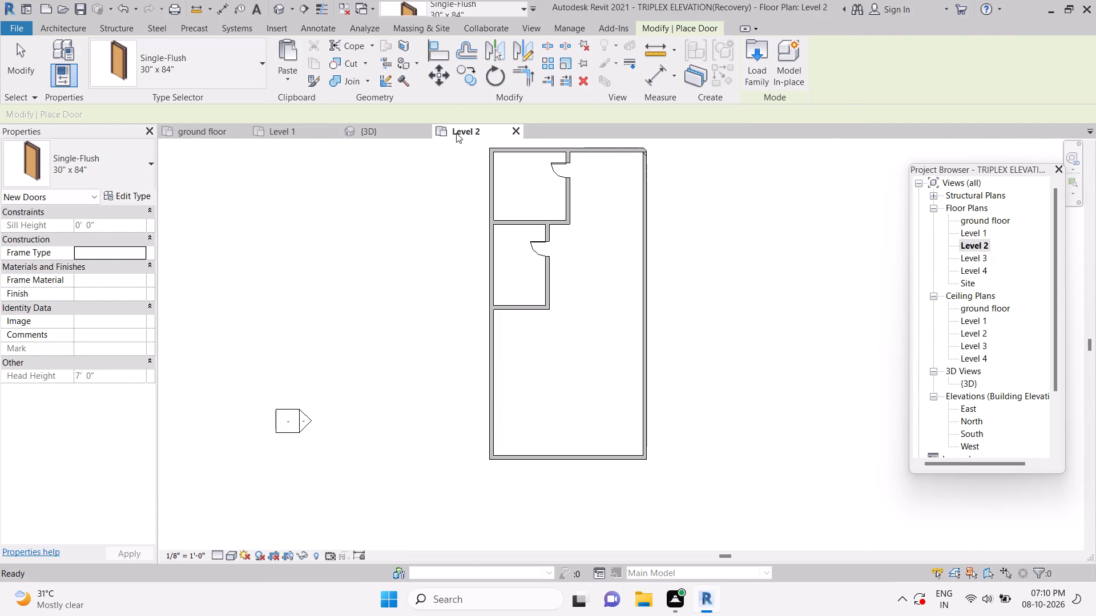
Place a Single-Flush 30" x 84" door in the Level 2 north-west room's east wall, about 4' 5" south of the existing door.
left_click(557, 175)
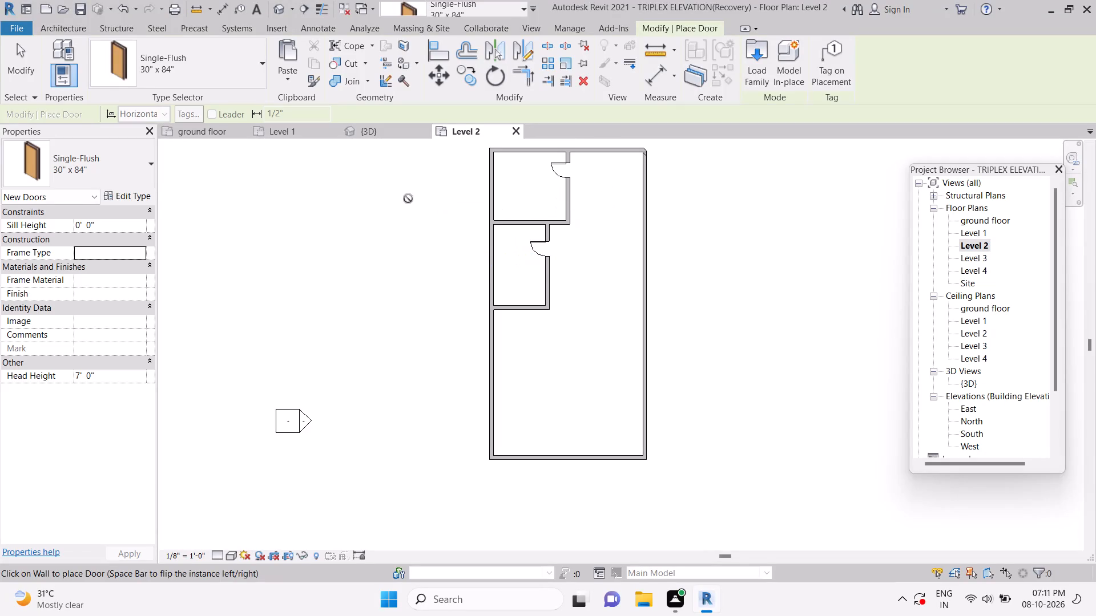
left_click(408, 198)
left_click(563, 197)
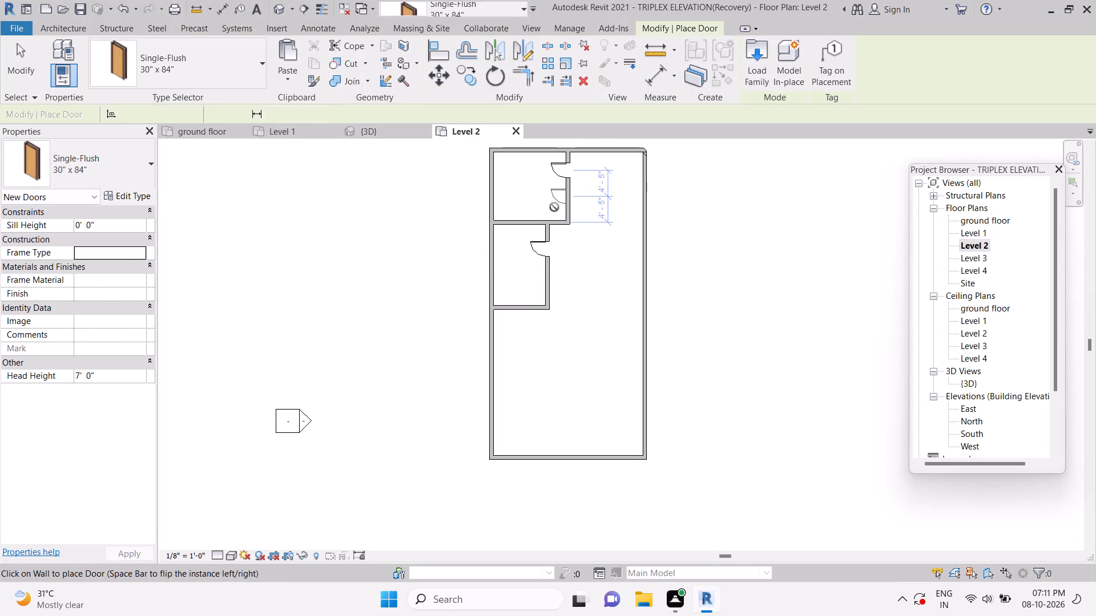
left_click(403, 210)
Examine the upper storey's doors in the 3D view and compare the Level 1 plan with the Level 2 plan.
left_click(384, 133)
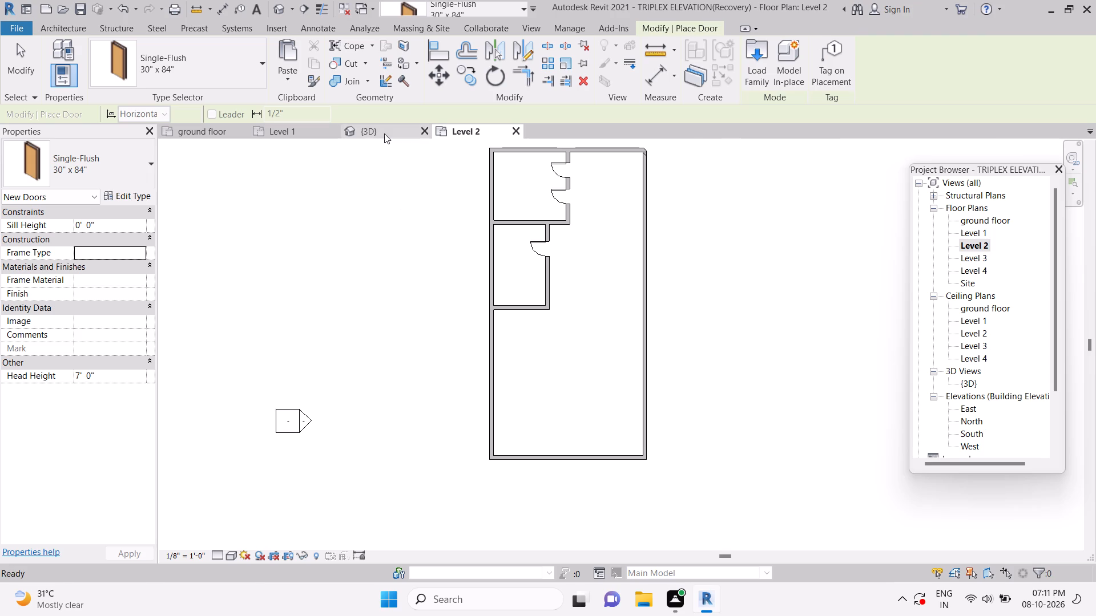
scroll(572, 250, "up", 9)
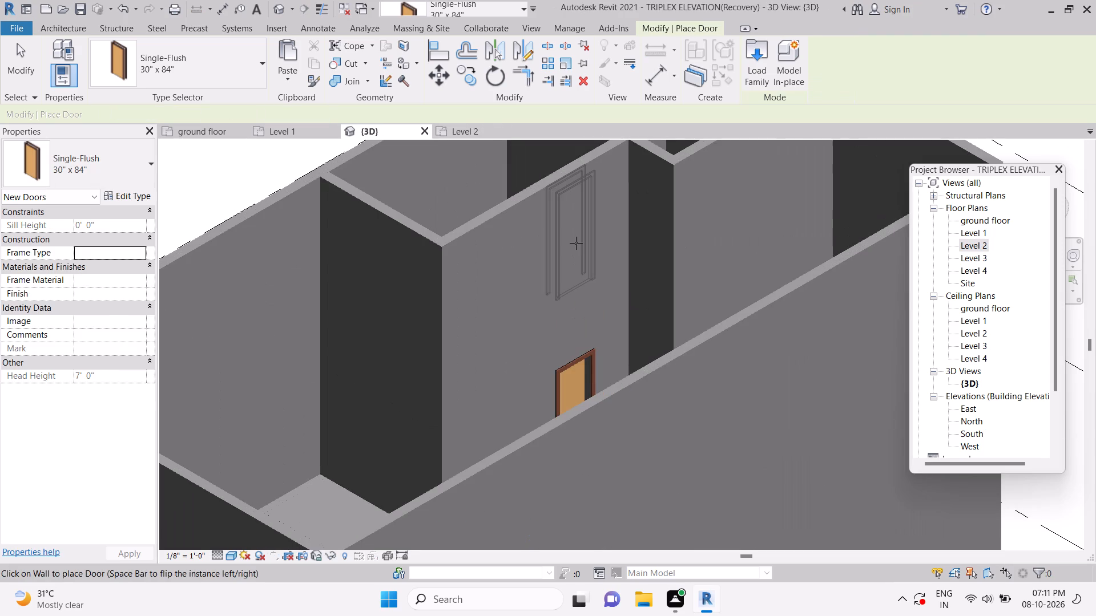
scroll(576, 243, "up", 2)
scroll(576, 242, "down", 12)
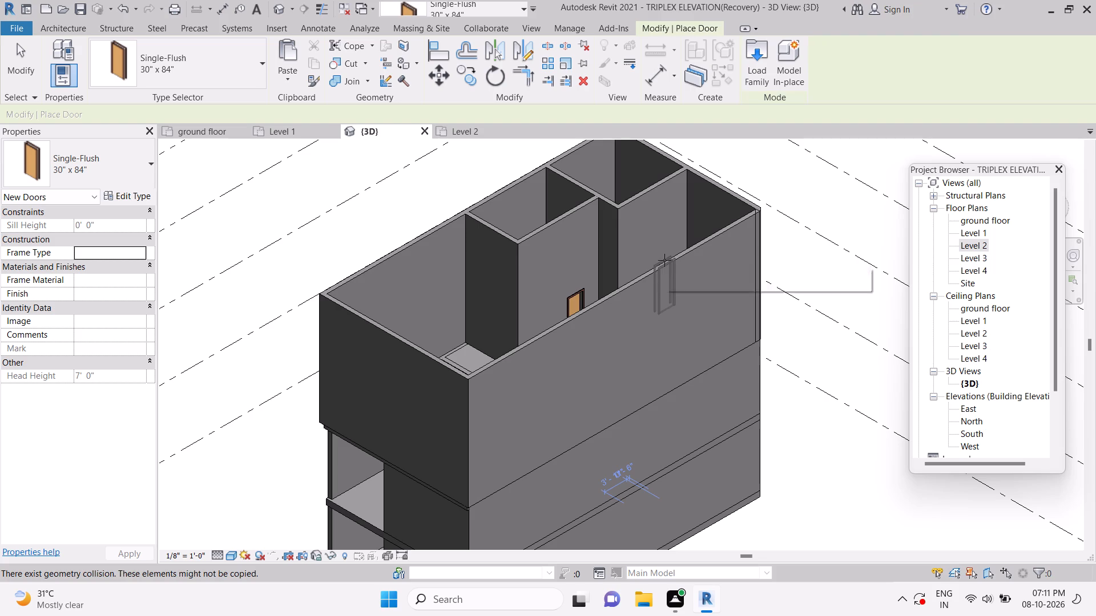
left_click(292, 131)
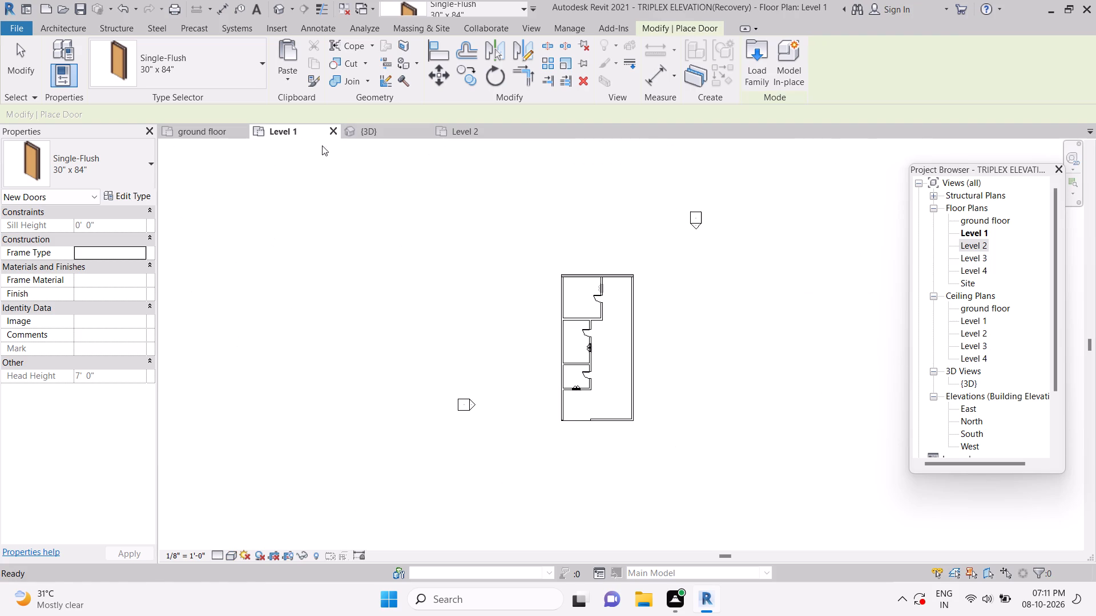
left_click(455, 143)
left_click(469, 139)
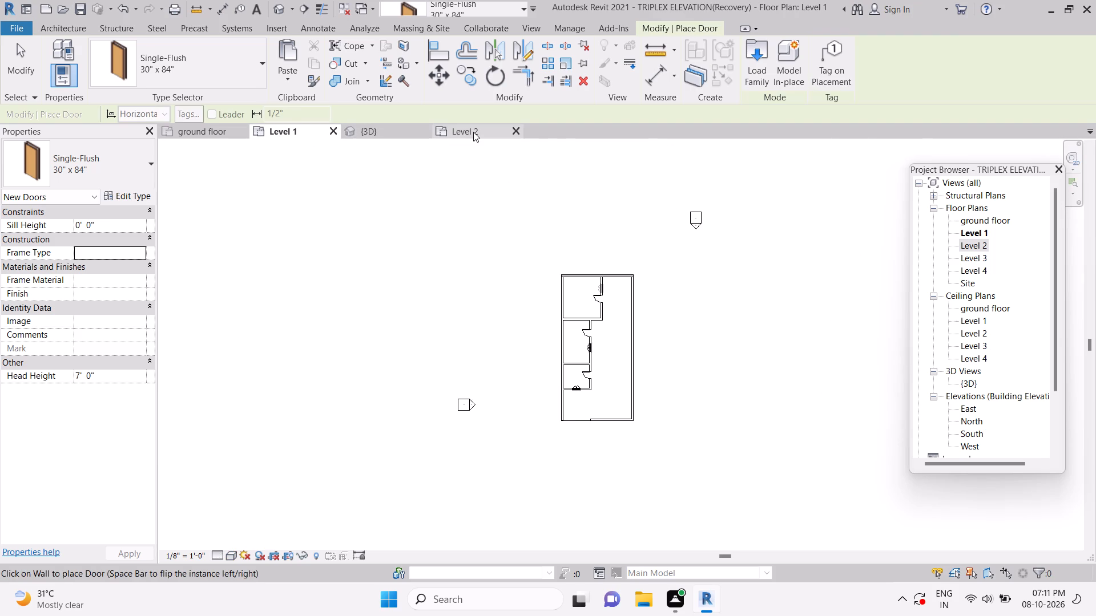
left_click(473, 130)
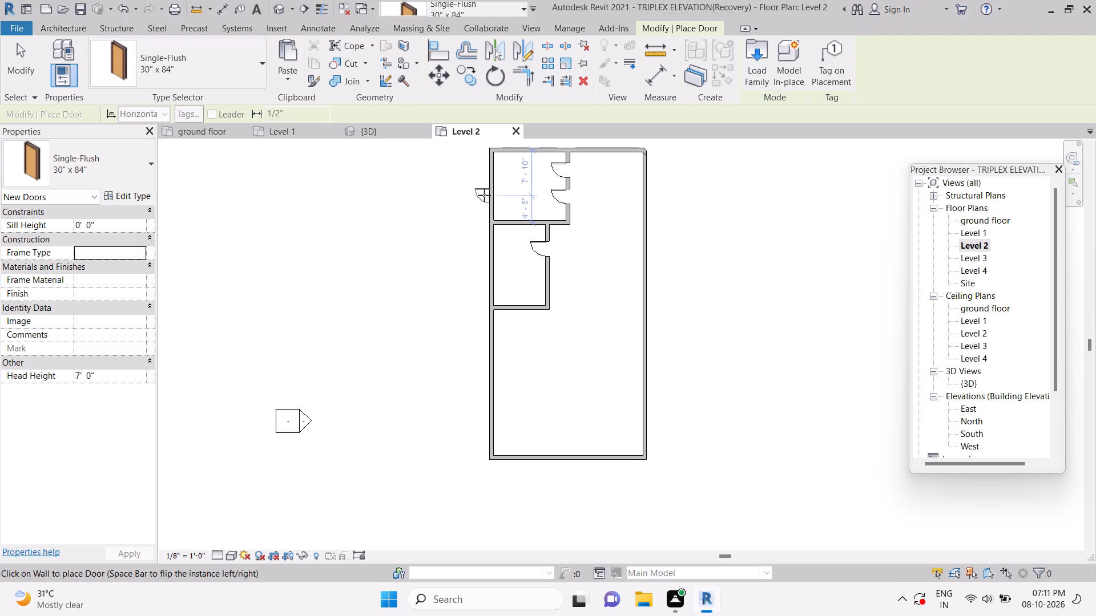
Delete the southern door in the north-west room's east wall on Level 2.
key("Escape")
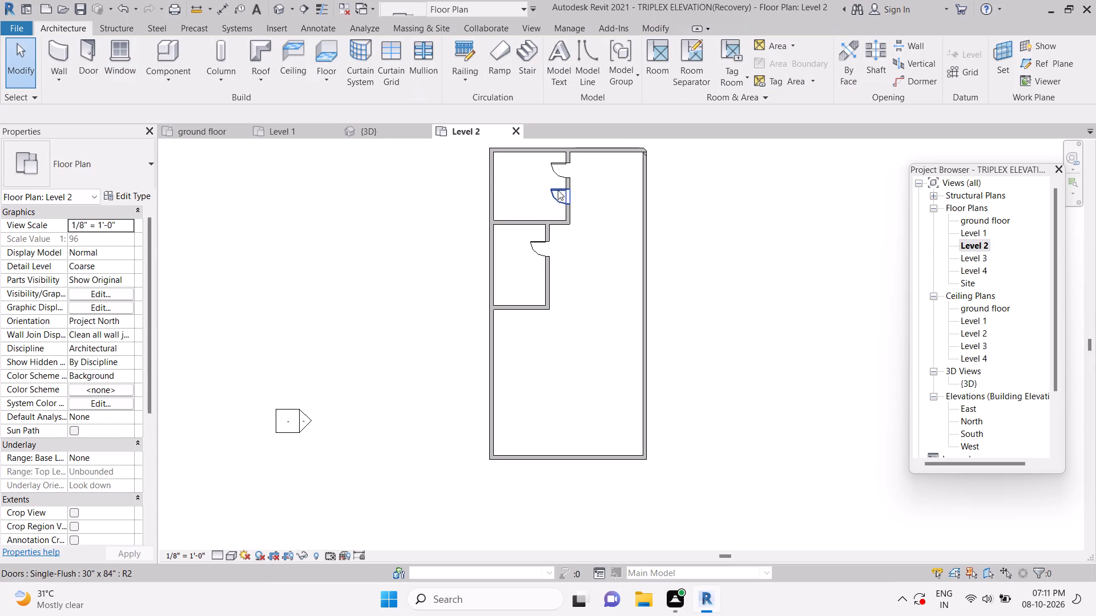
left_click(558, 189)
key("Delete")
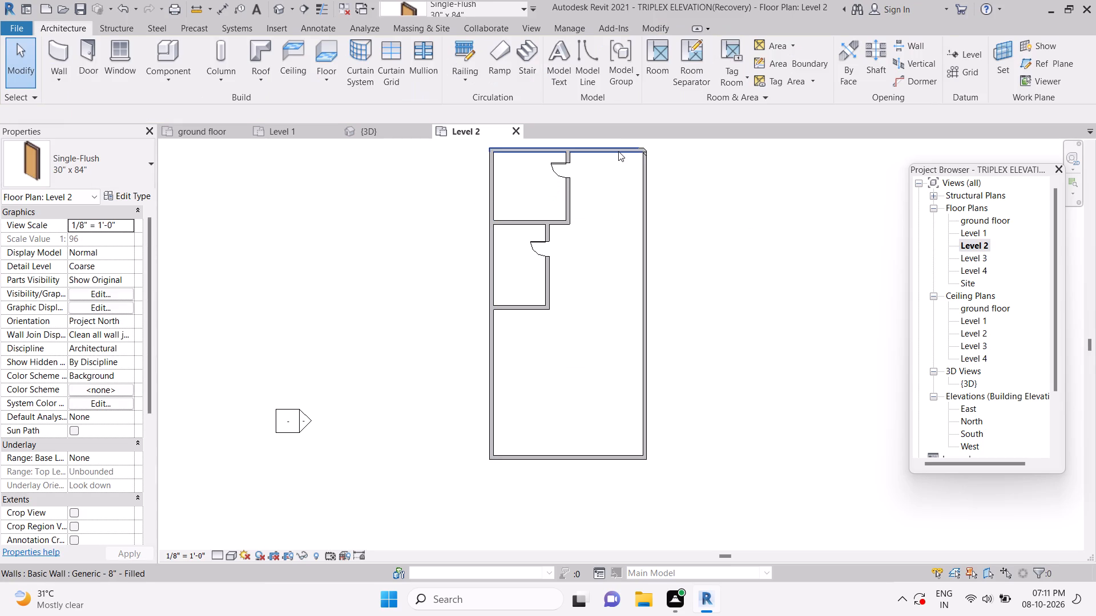
Place a Window-Casement-Double 34" x 36" in each Level 2 room's east wall, about 4' 5" (north room) and 7' 6" (south room) south of the door.
left_click(130, 63)
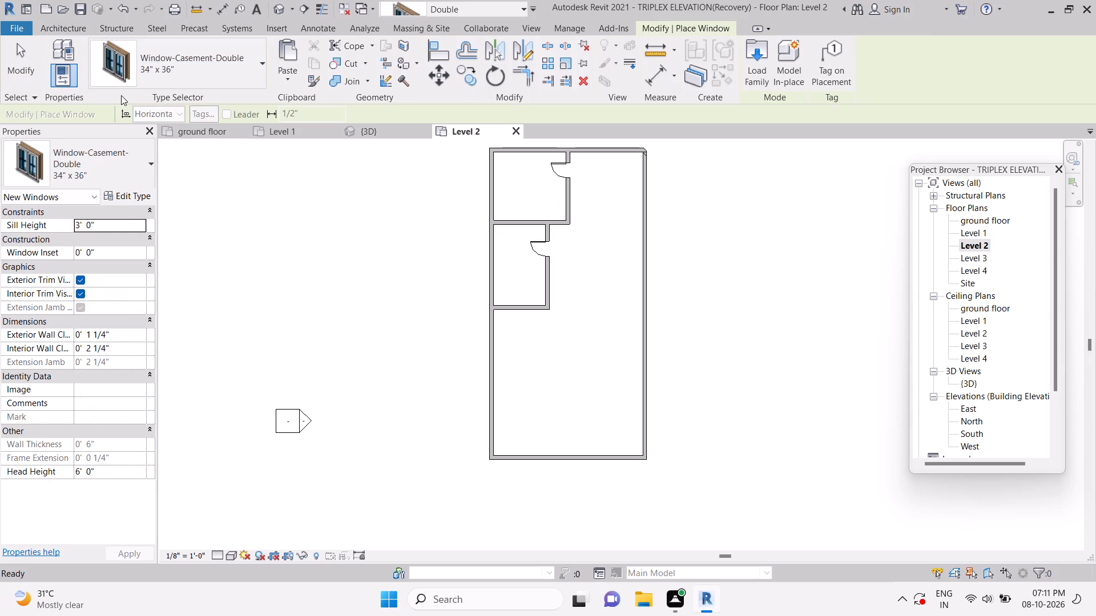
left_click(152, 52)
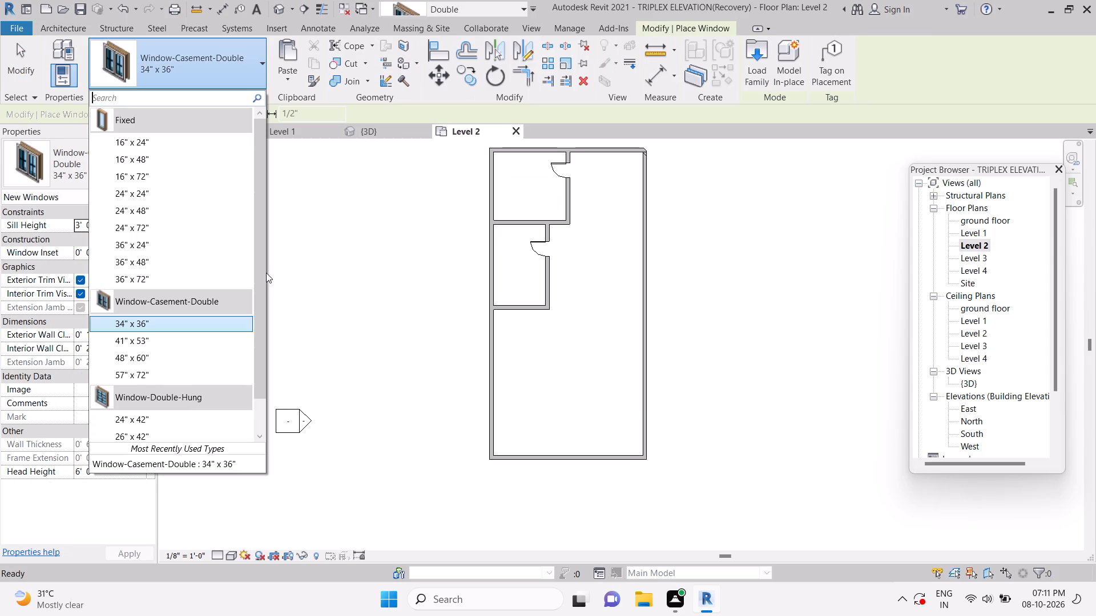
left_click(167, 321)
left_click(565, 194)
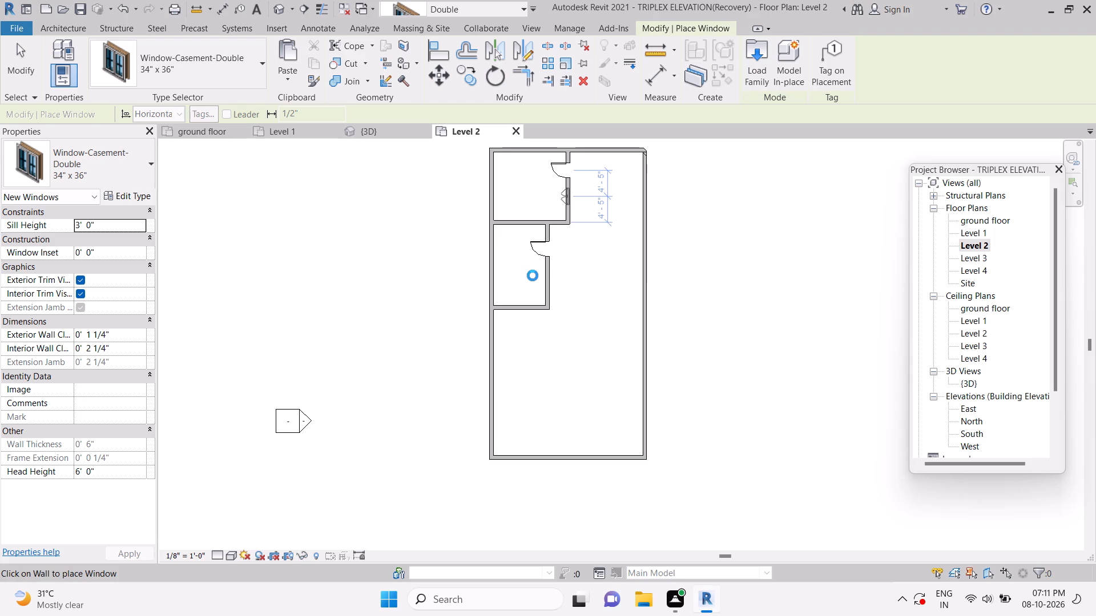
left_click(382, 129)
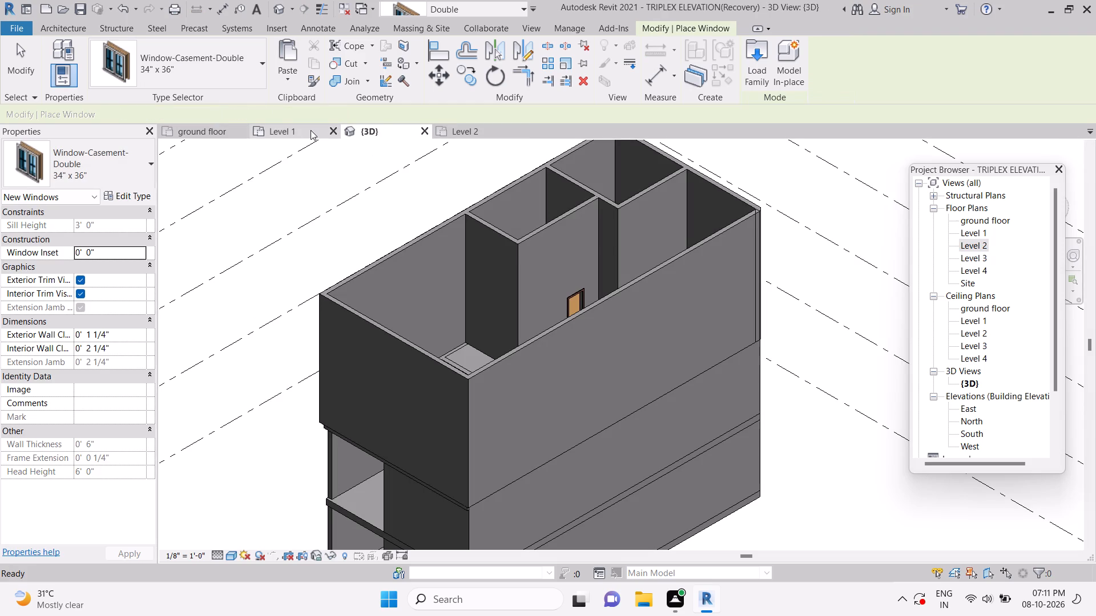
left_click(477, 127)
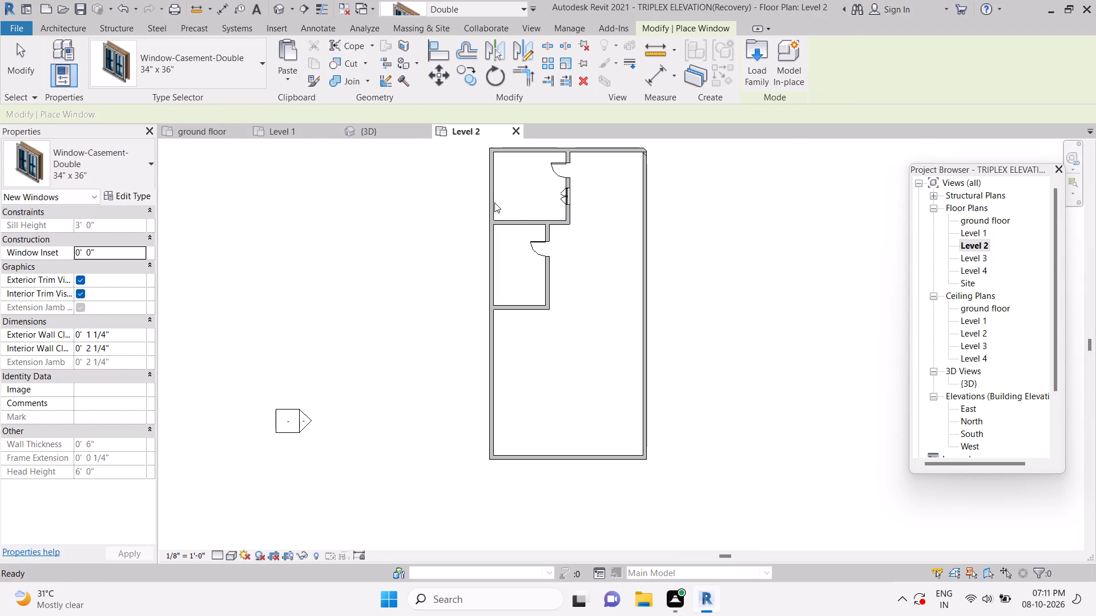
left_click(543, 292)
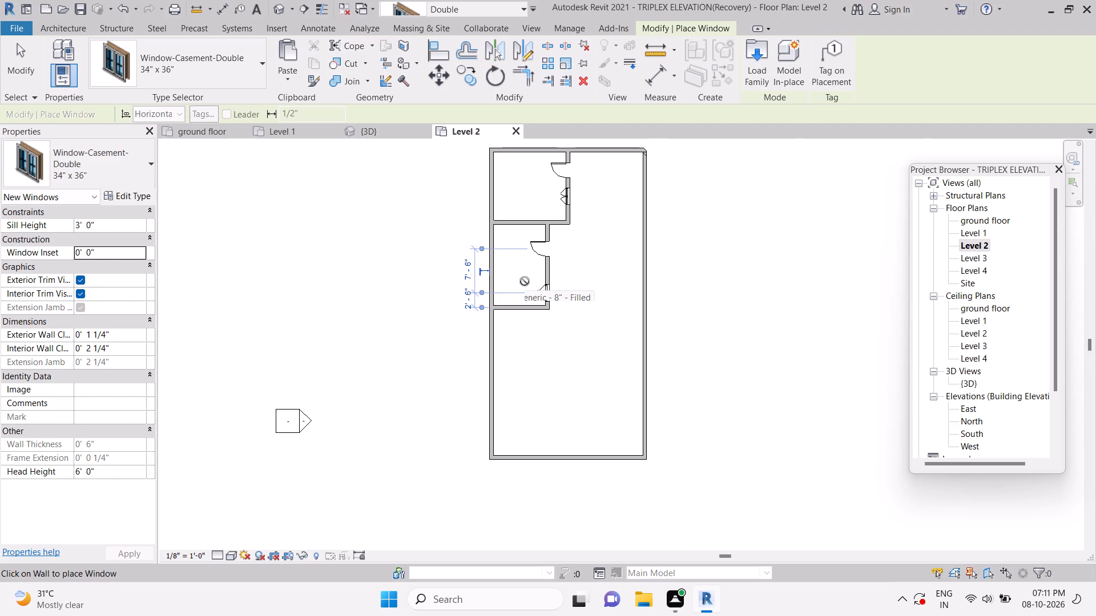
key("Escape")
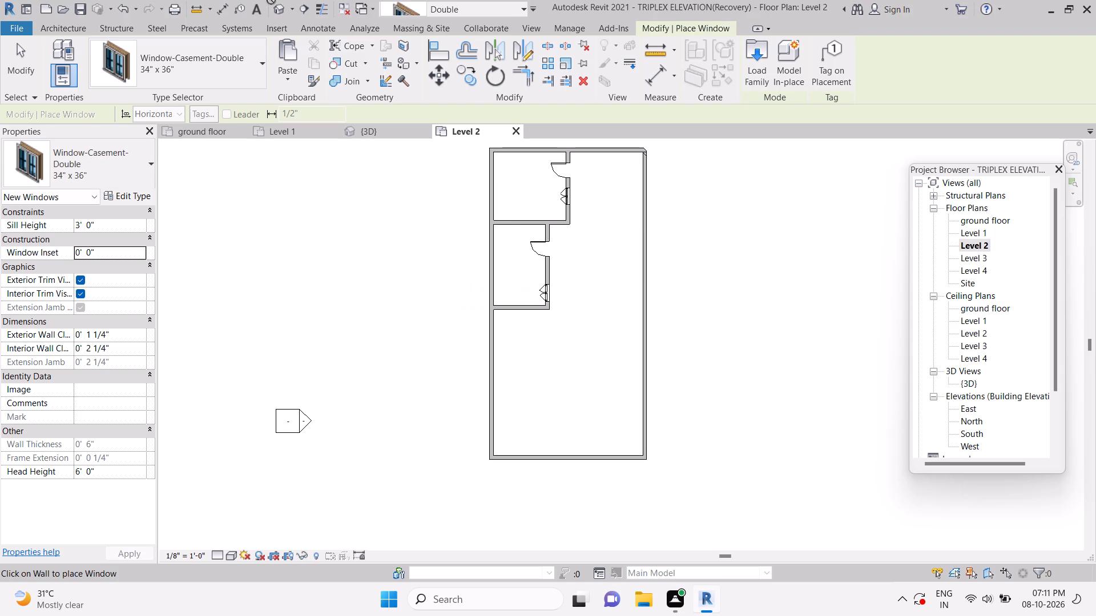
Examine the upper storey's windows and doors in the 3D view and compare the Level 1 plan's rooms with Level 2.
left_click(408, 126)
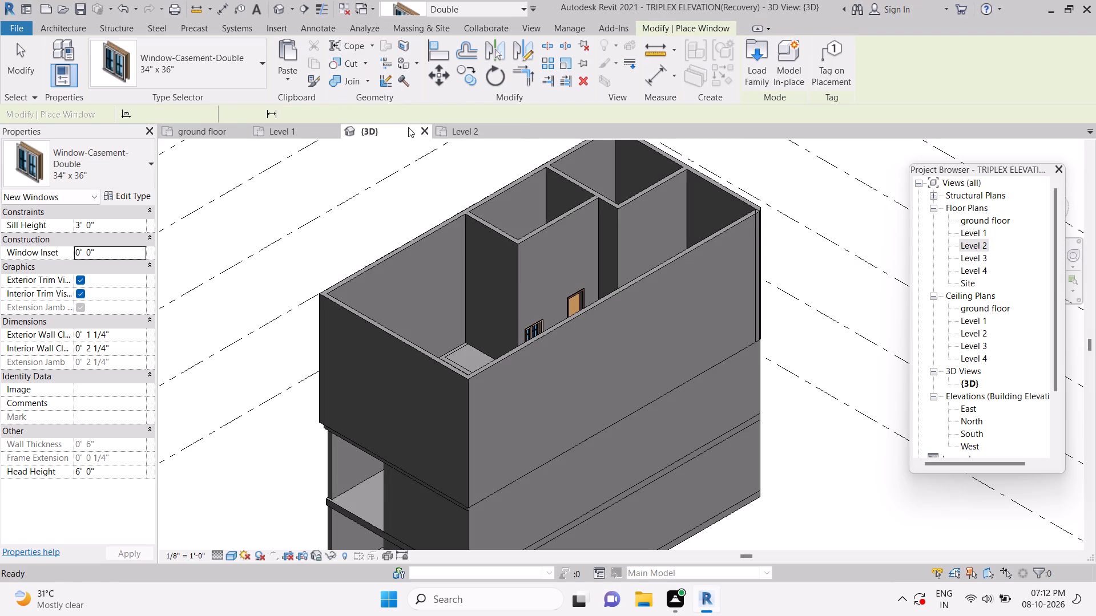
scroll(500, 266, "up", 6)
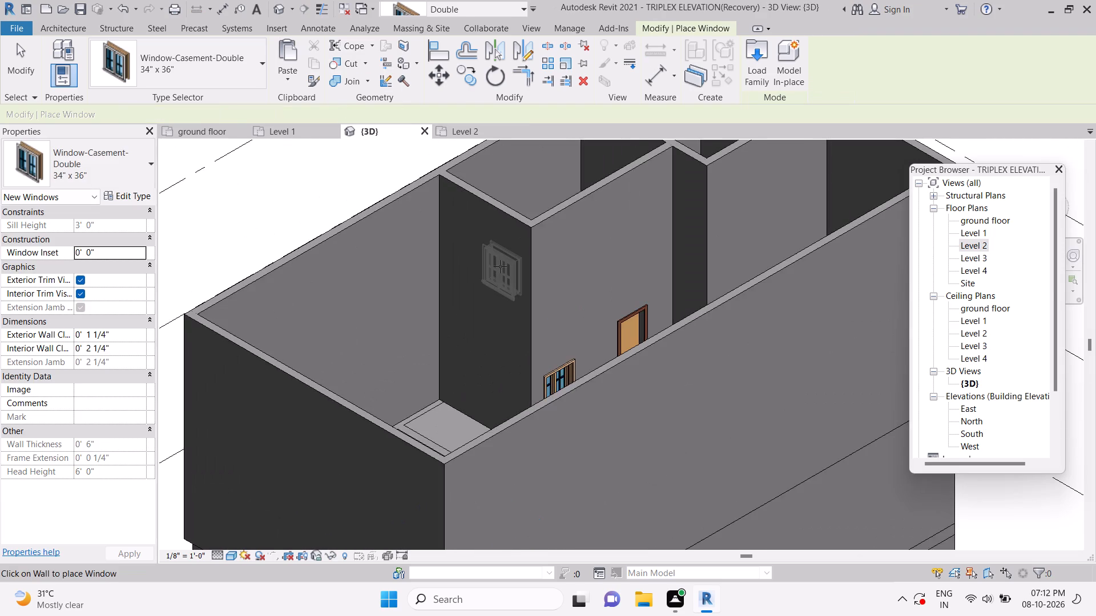
scroll(500, 266, "up", 1)
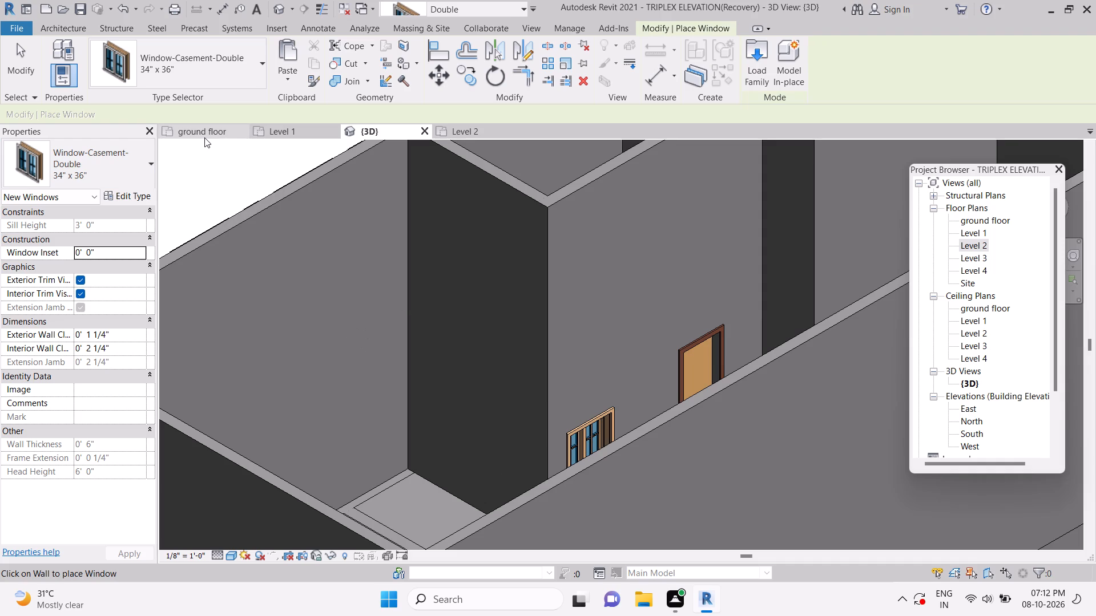
scroll(228, 199, "down", 8)
middle_click_drag(272, 259, 273, 260)
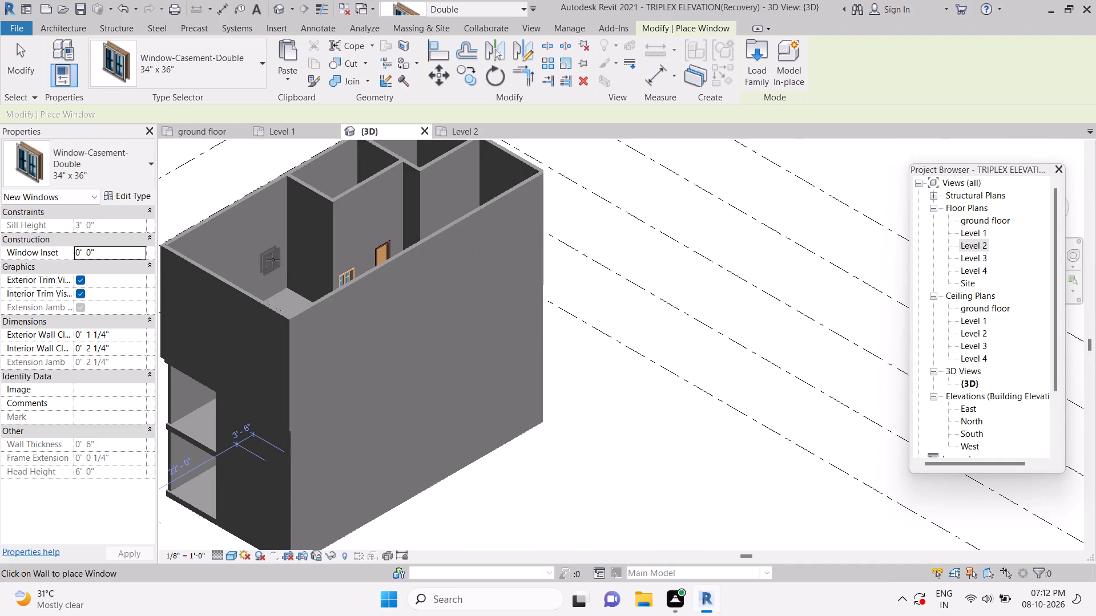
middle_click_drag(273, 260, 337, 283)
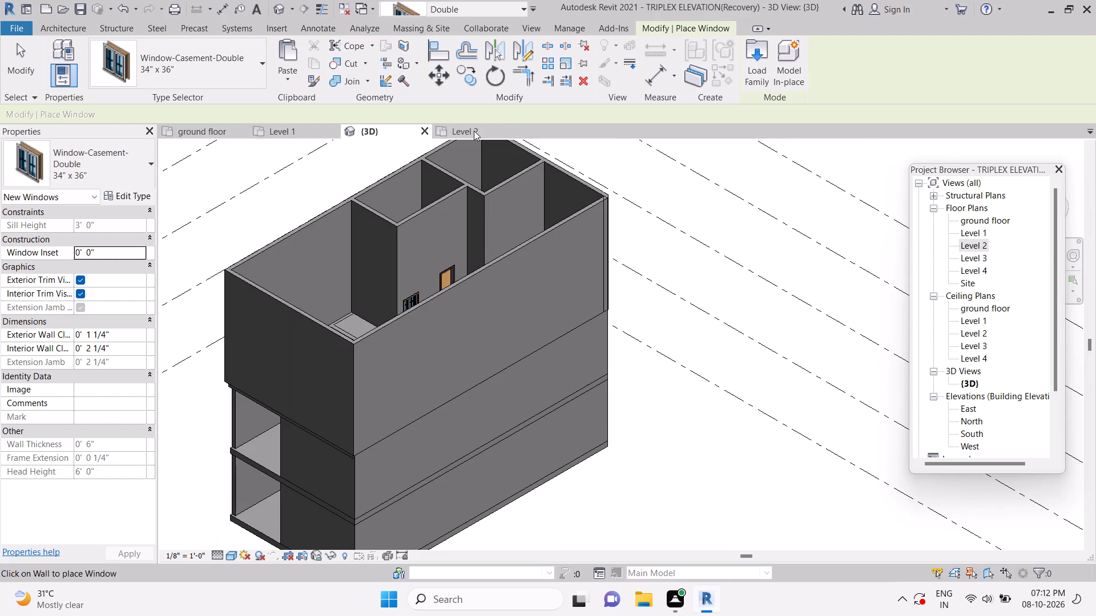
left_click(474, 131)
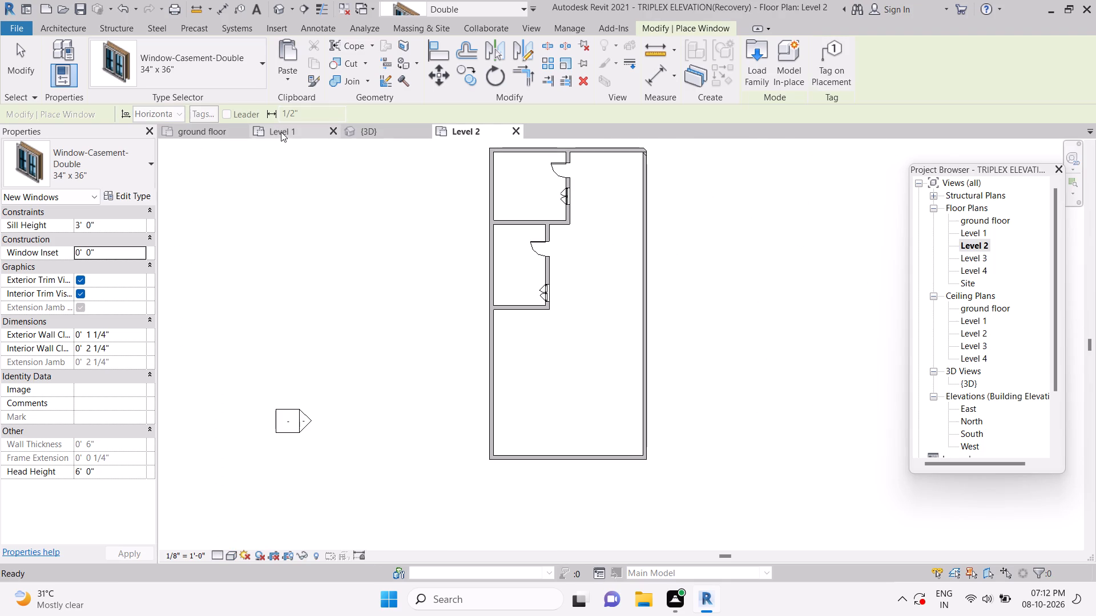
left_click(283, 129)
scroll(477, 278, "down", 2)
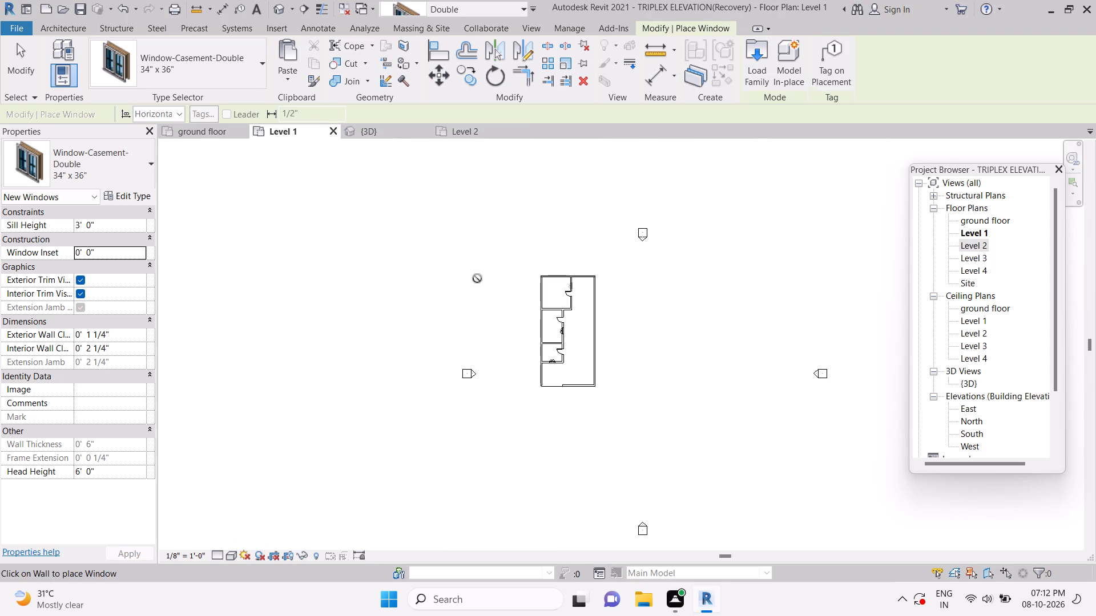
left_click(471, 136)
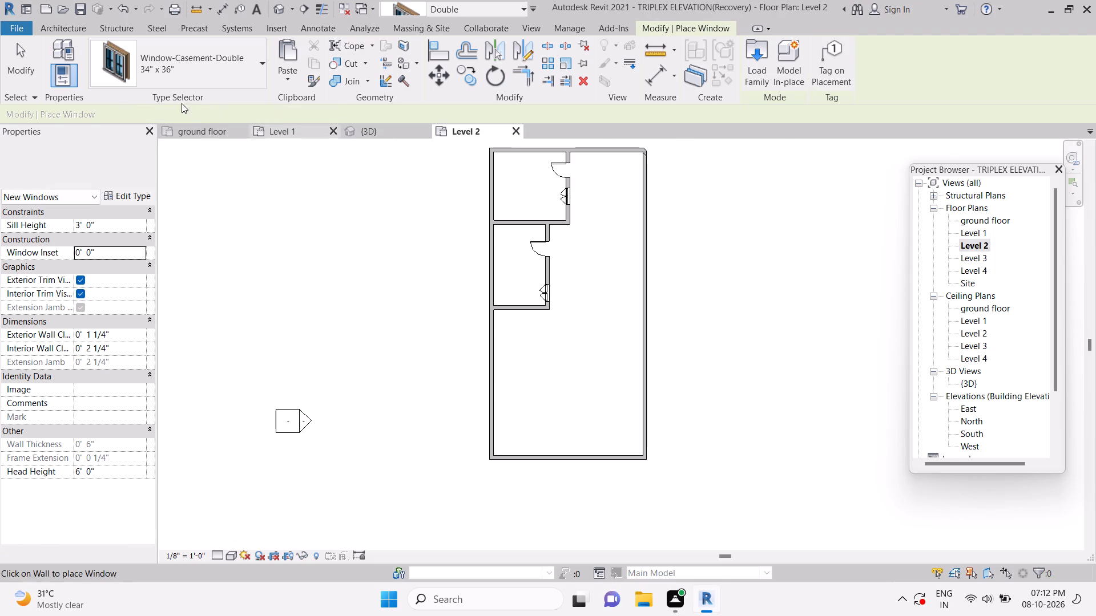
Draw Generic - 8" - Filled walls on Level 2 from the second room's south wall, 9' 0" south and west to the exterior wall, enclosing a third room.
left_click(69, 26)
left_click(59, 50)
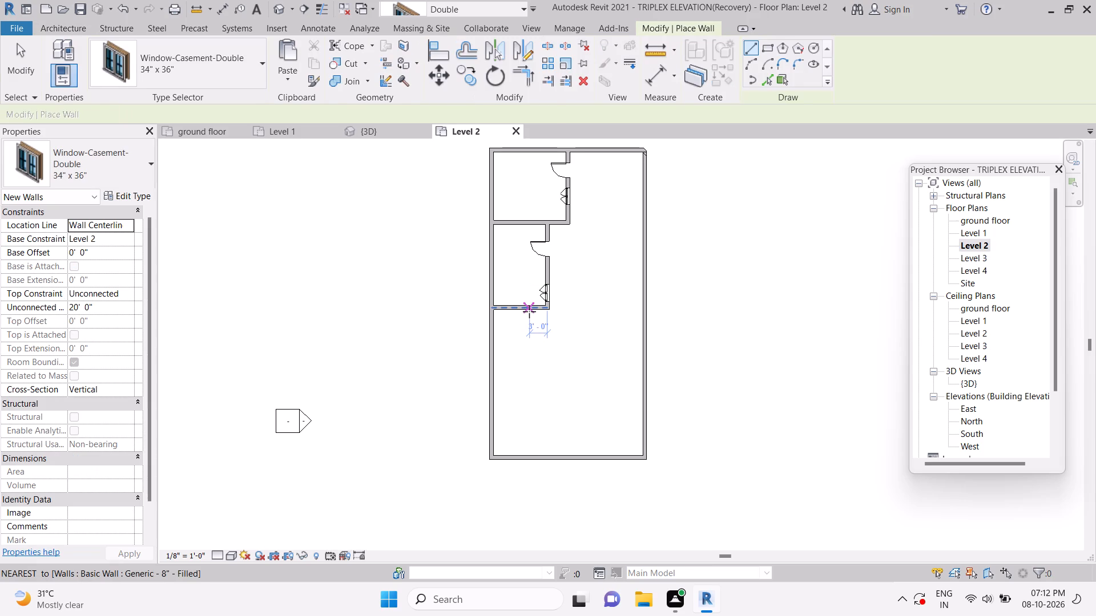
left_click_drag(529, 311, 535, 345)
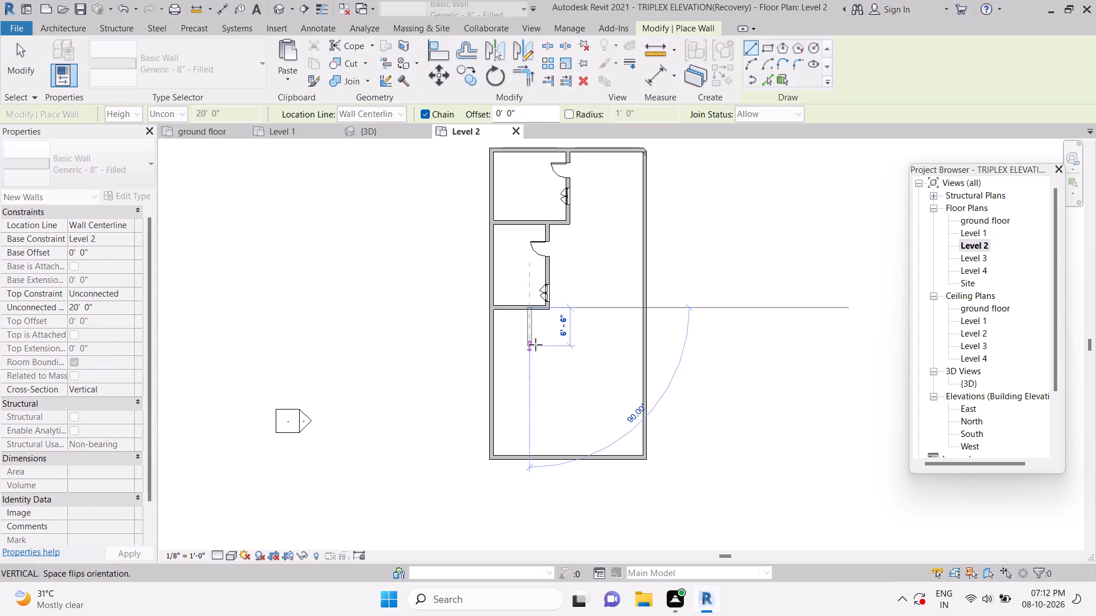
left_click_drag(535, 345, 531, 360)
left_click(531, 360)
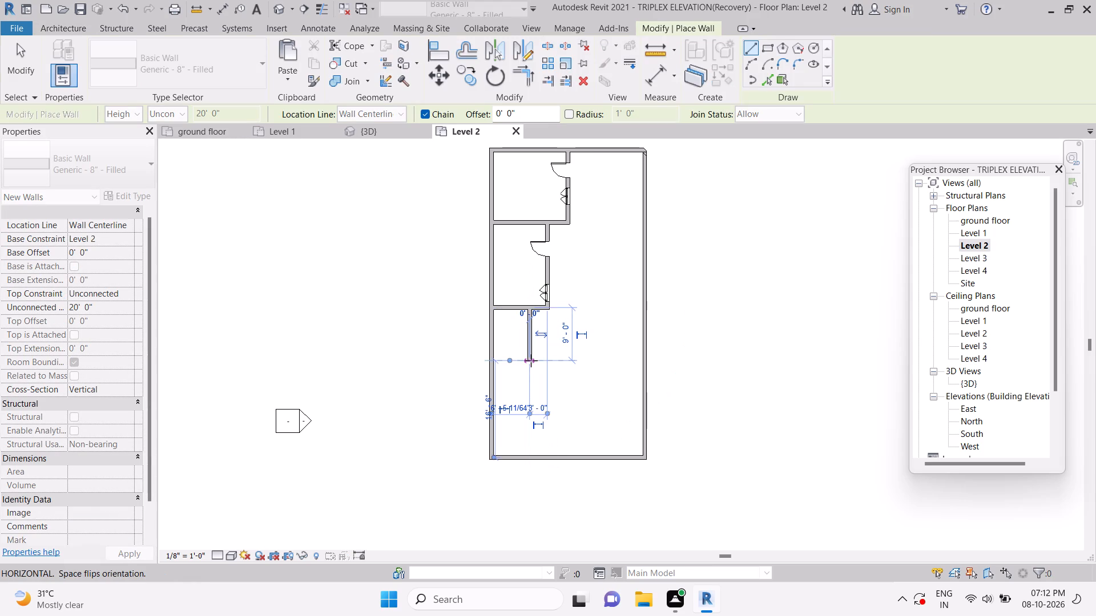
double_click(492, 359)
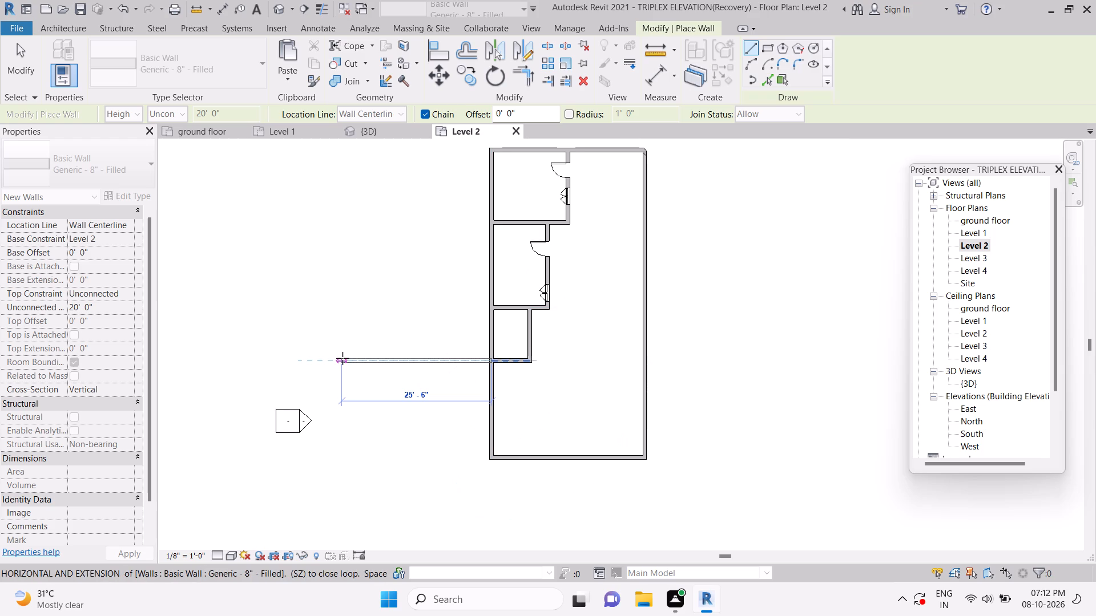
key("Escape")
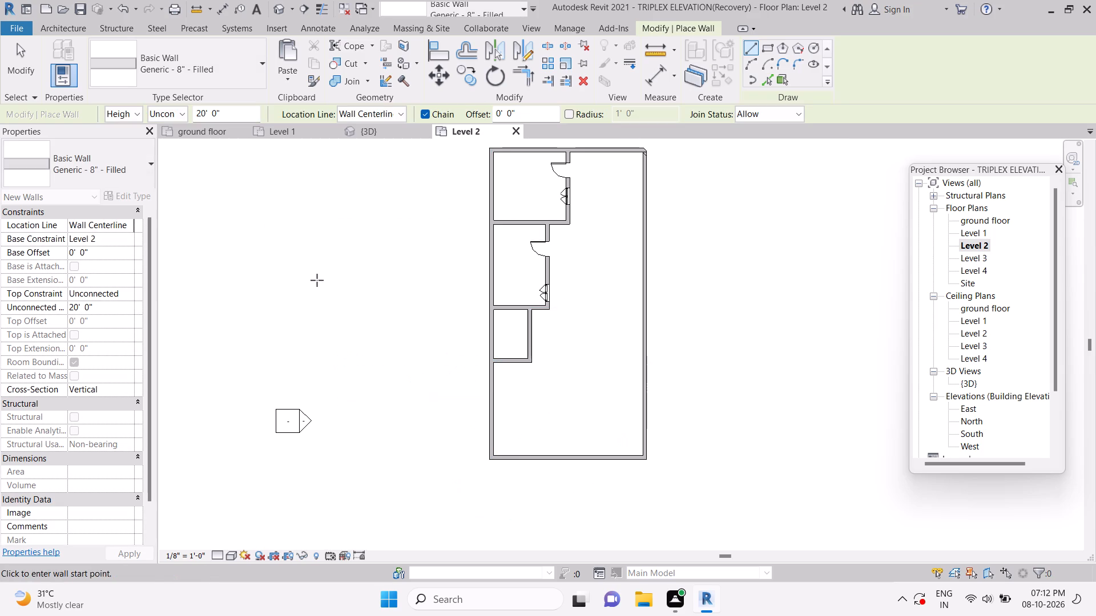
Place a Single-Flush 30" x 80" door in the third Level 2 room's east wall, 4' 6" from both adjoining walls and swinging into the room.
left_click(85, 23)
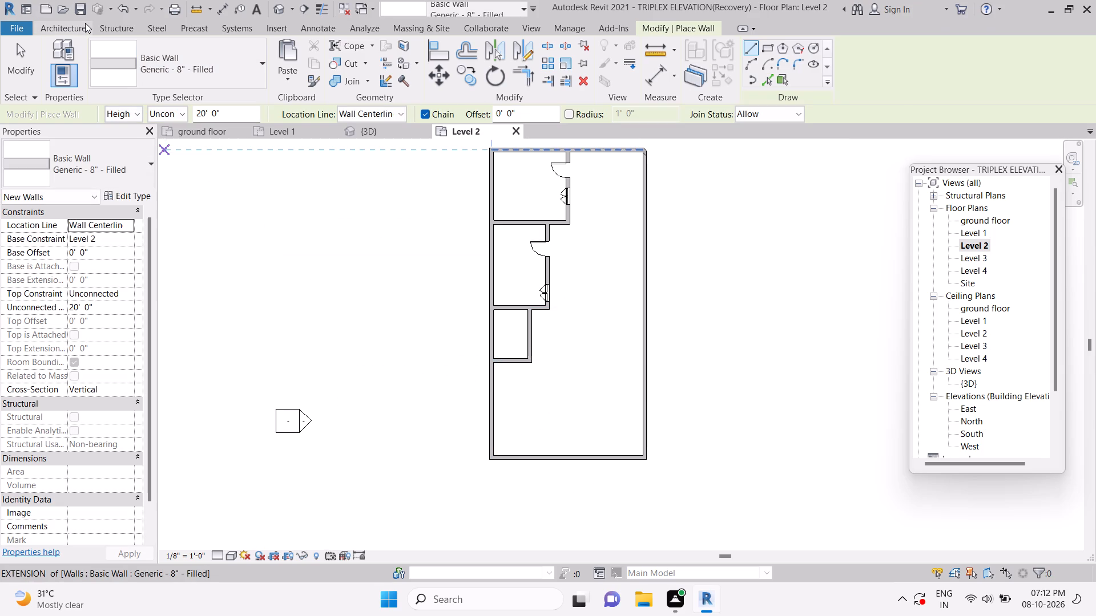
left_click(79, 56)
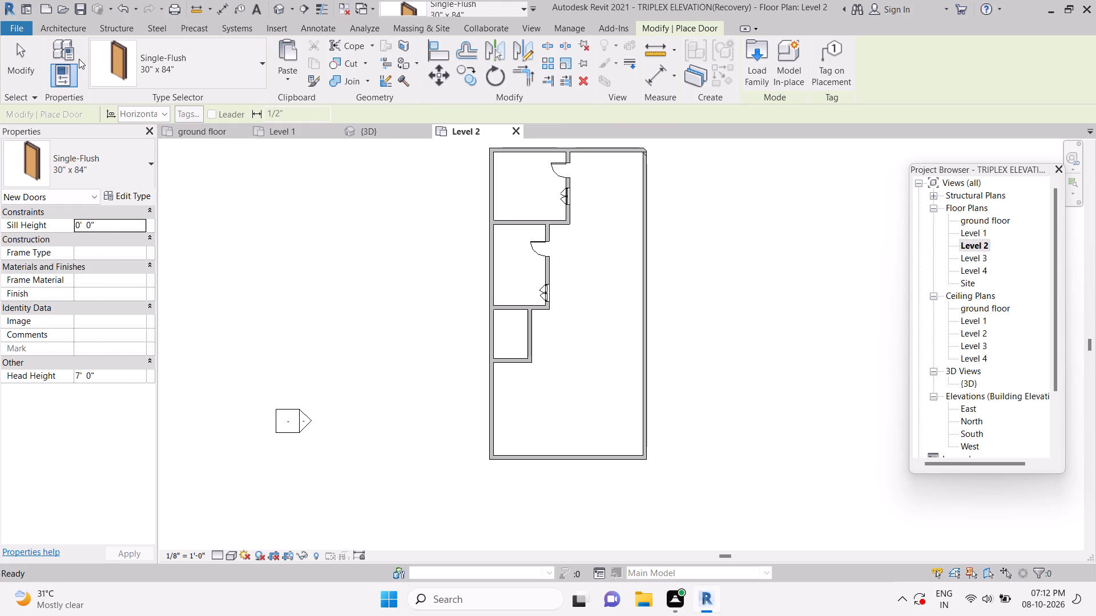
left_click(116, 42)
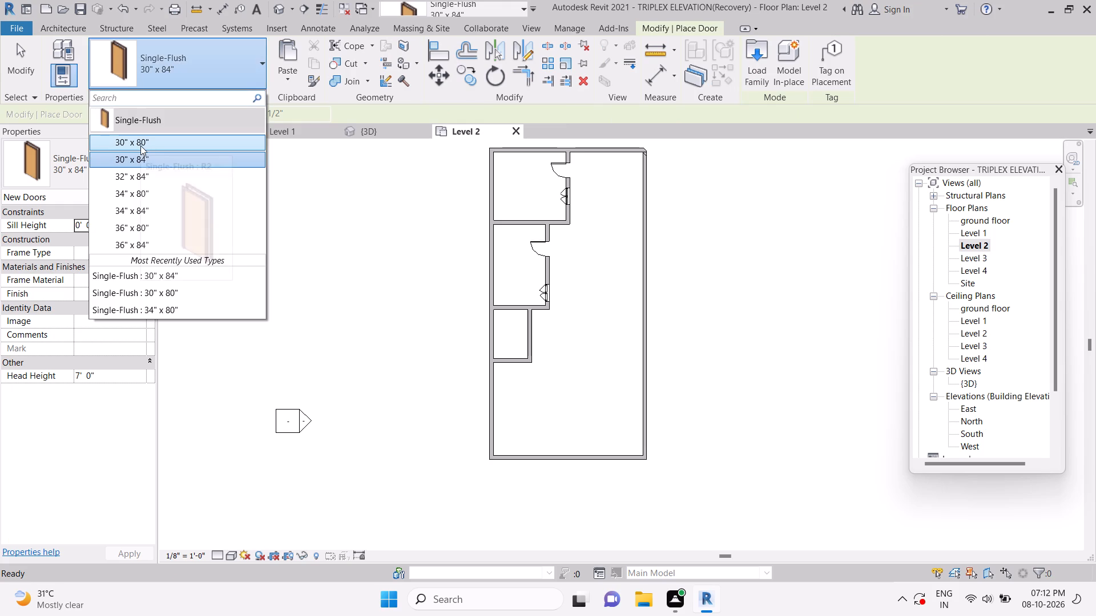
left_click(140, 145)
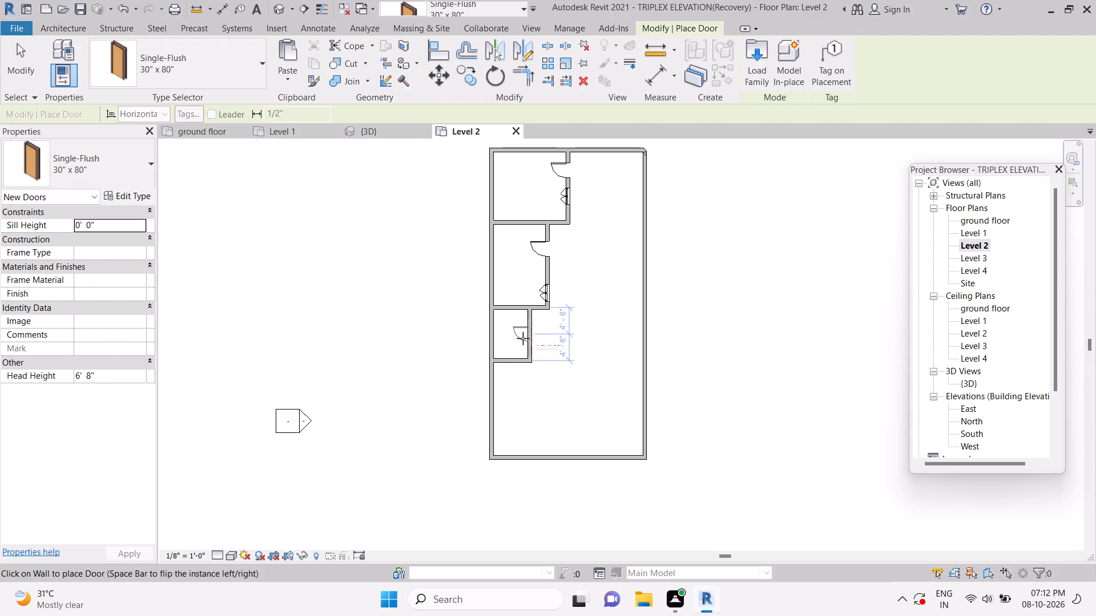
left_click(523, 338)
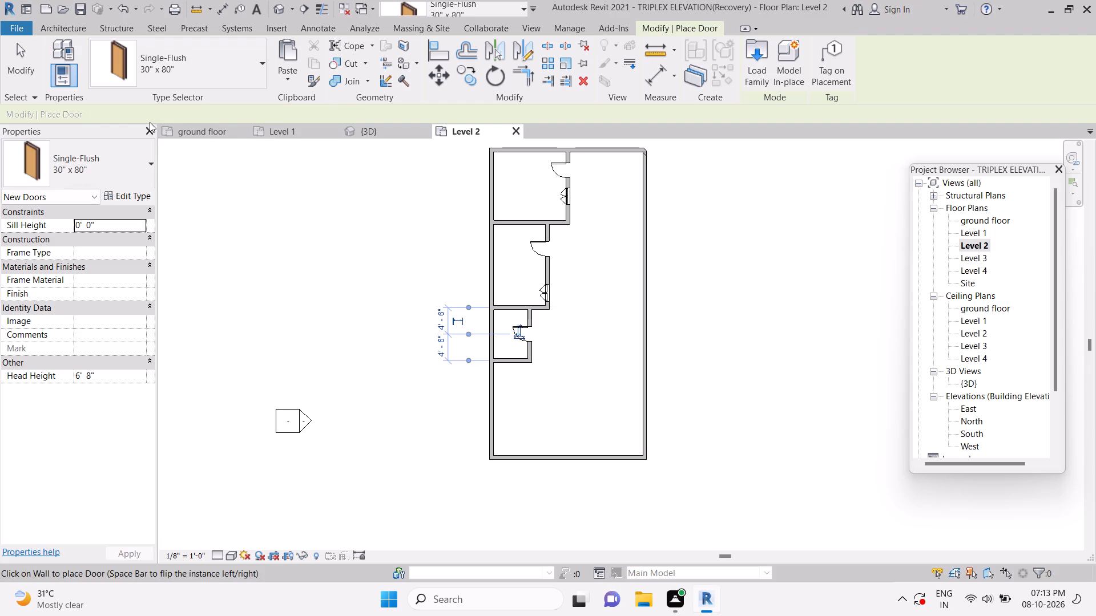
Place a Window-Casement-Double 34" x 36" at the middle of the third Level 2 room's south wall.
left_click(100, 170)
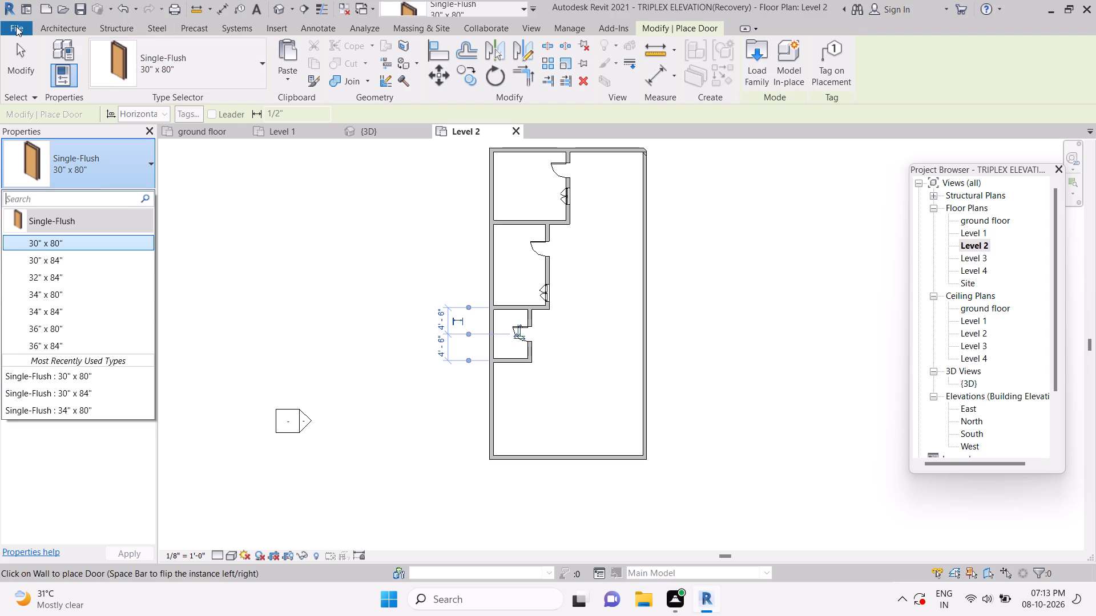
left_click(71, 21)
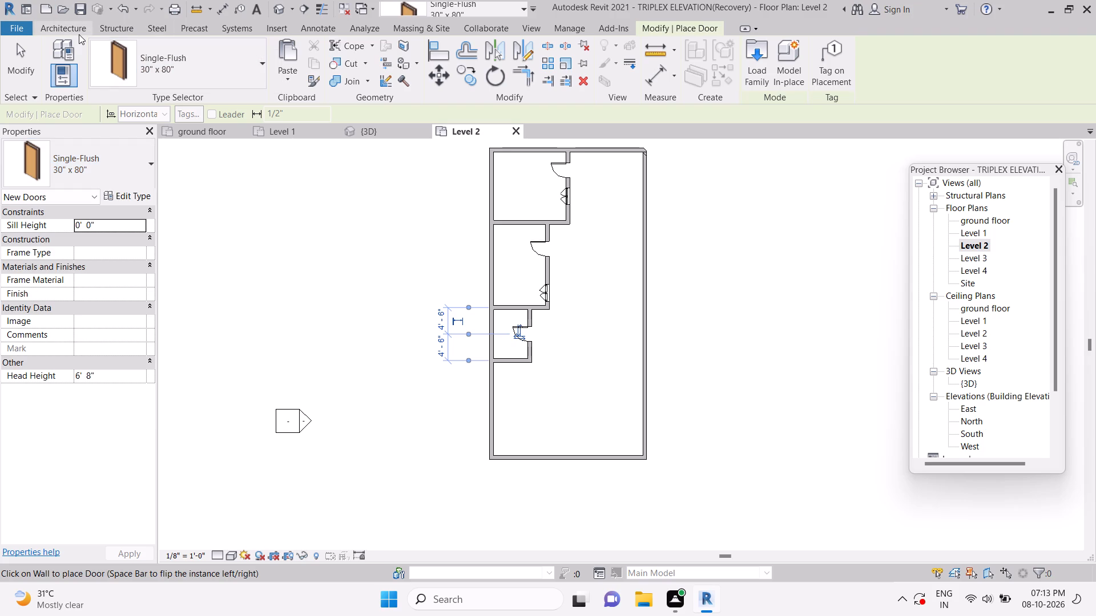
left_click(79, 33)
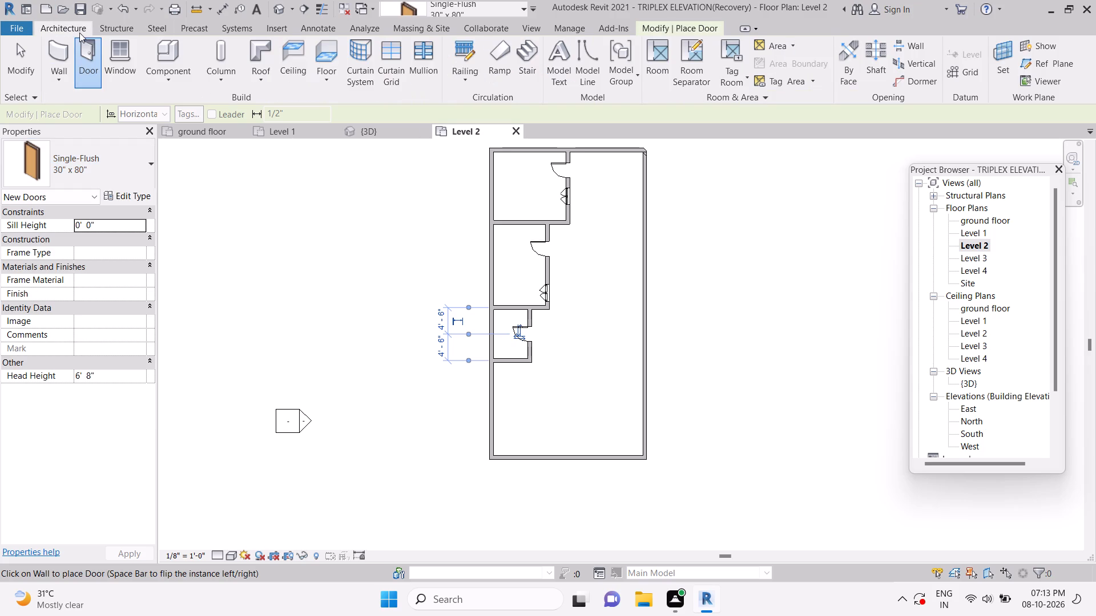
left_click(127, 63)
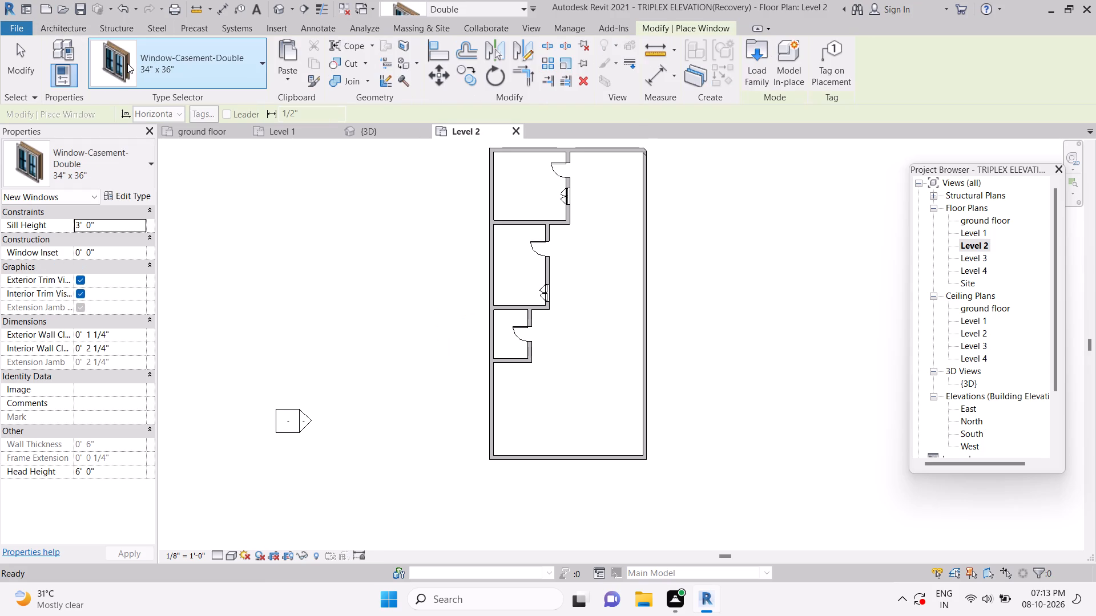
left_click(127, 63)
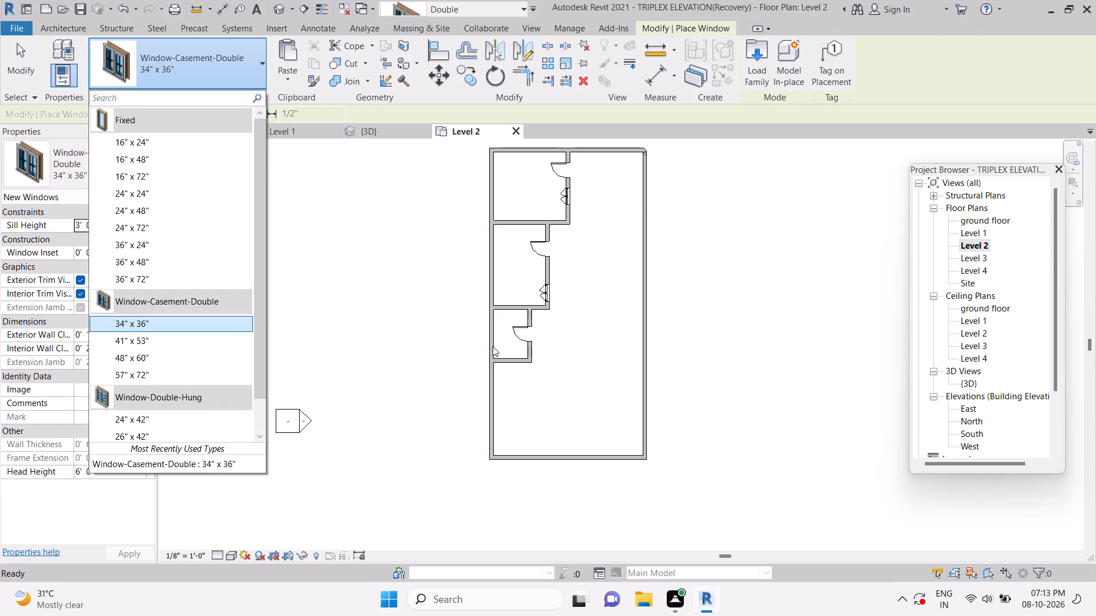
left_click(213, 313)
left_click(143, 322)
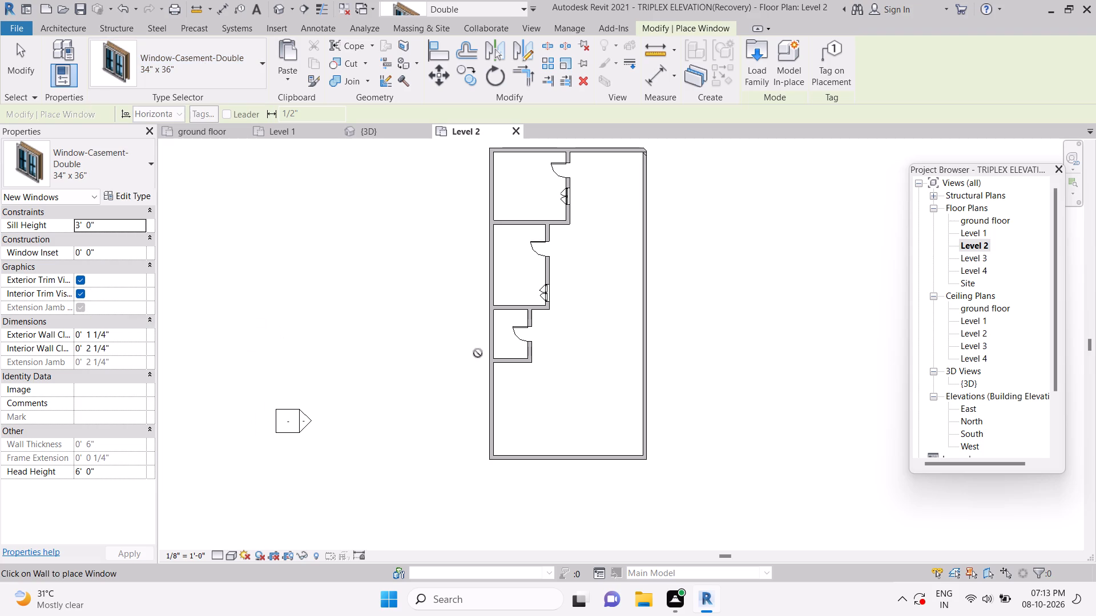
left_click(509, 357)
left_click(402, 350)
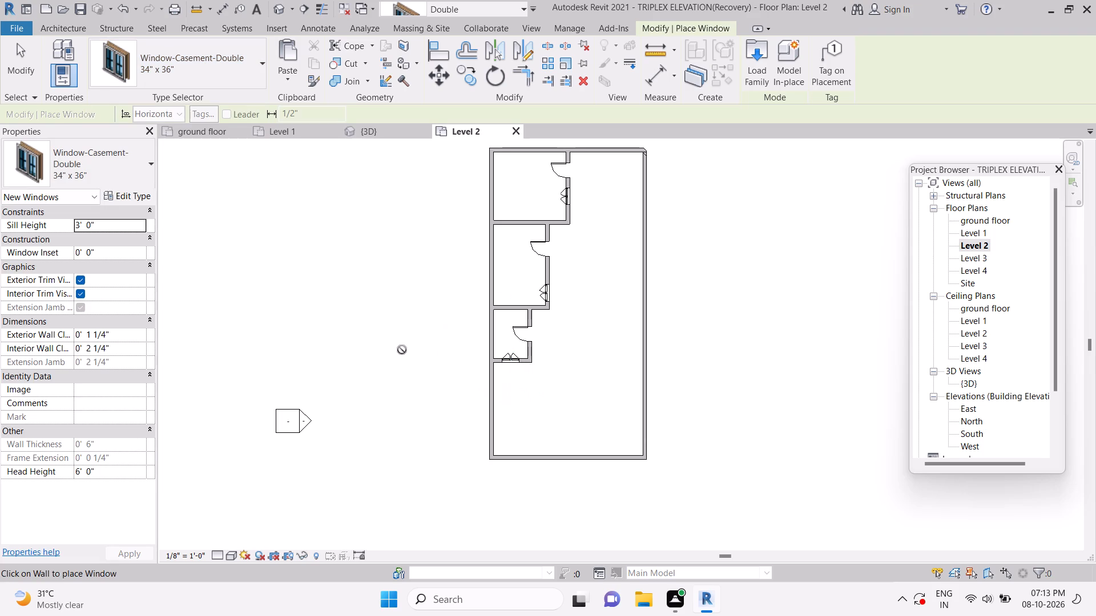
scroll(167, 251, "down", 1)
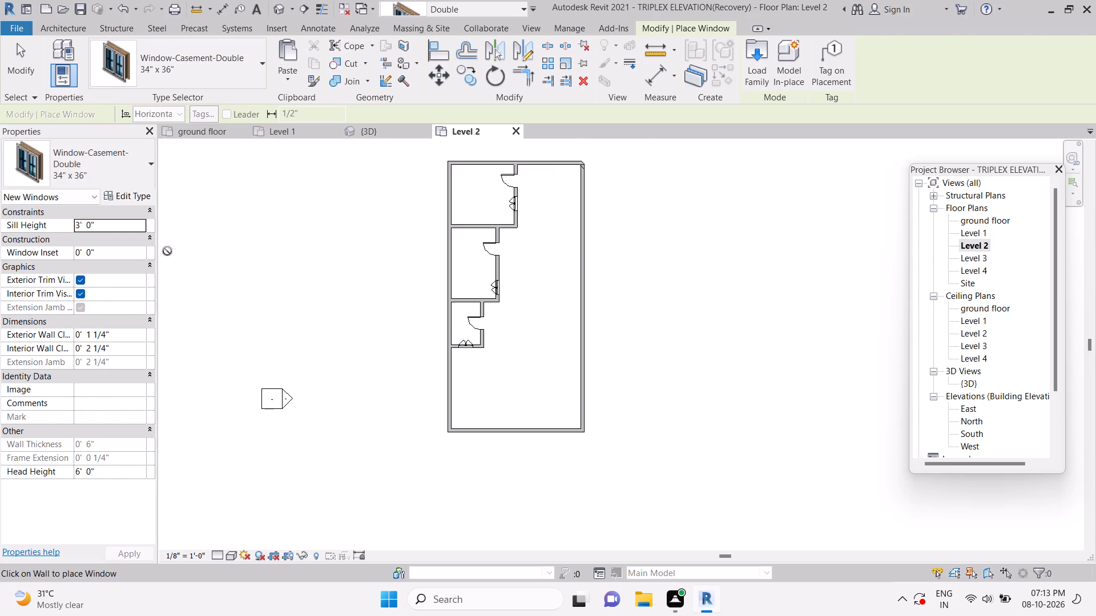
Examine the upper storey in the 3D view and the room, door and window layout on the ground floor plan.
left_click(376, 132)
scroll(410, 209, "down", 1)
middle_click_drag(406, 243, 521, 325)
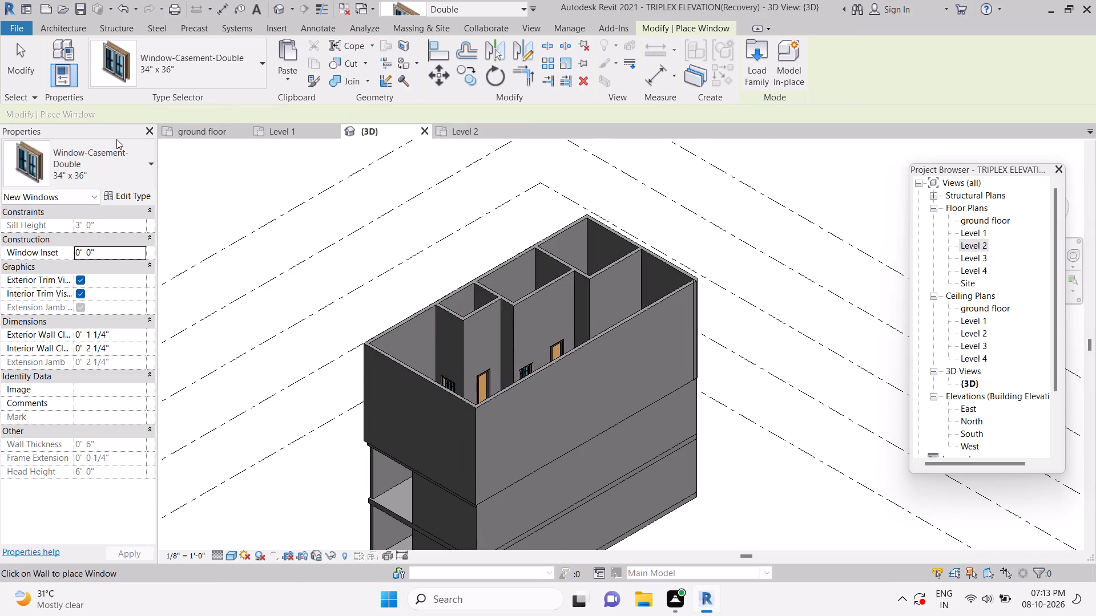
left_click(195, 127)
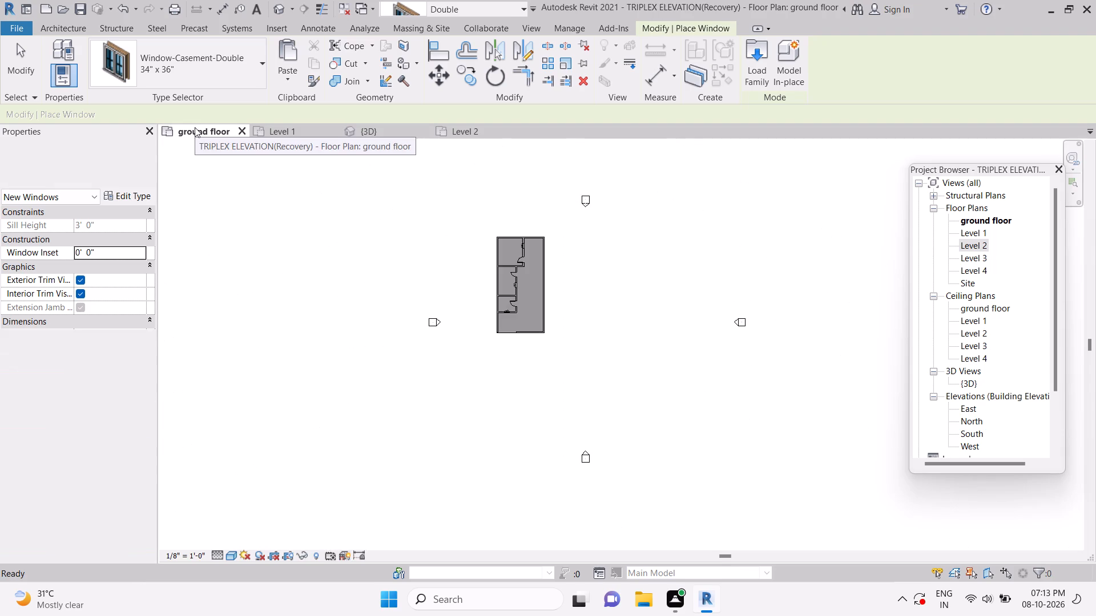
scroll(292, 260, "up", 5)
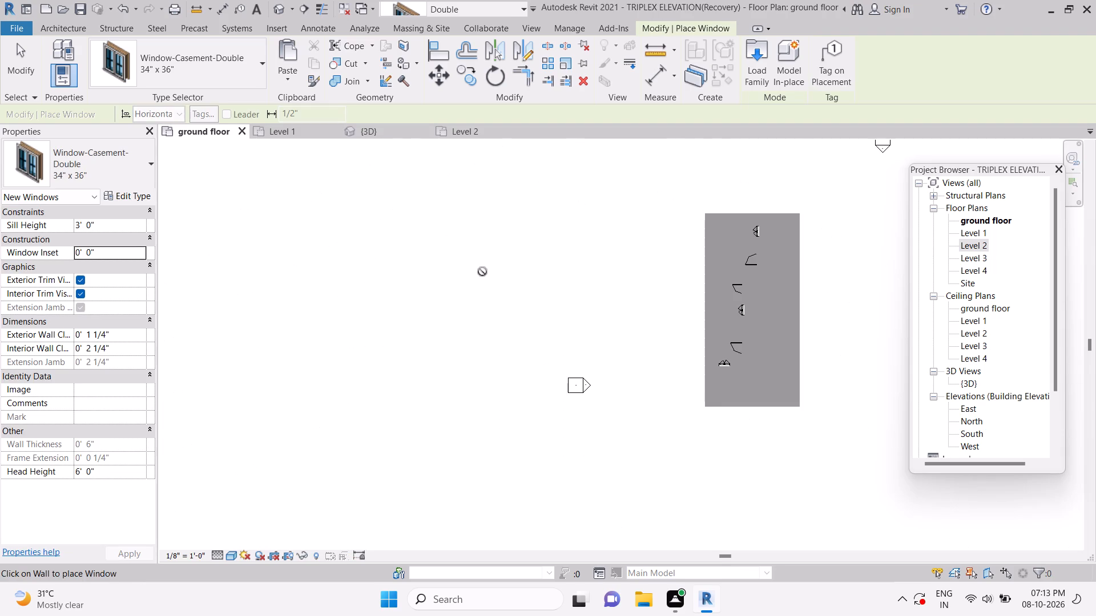
middle_click_drag(684, 295, 632, 315)
scroll(716, 290, "up", 1)
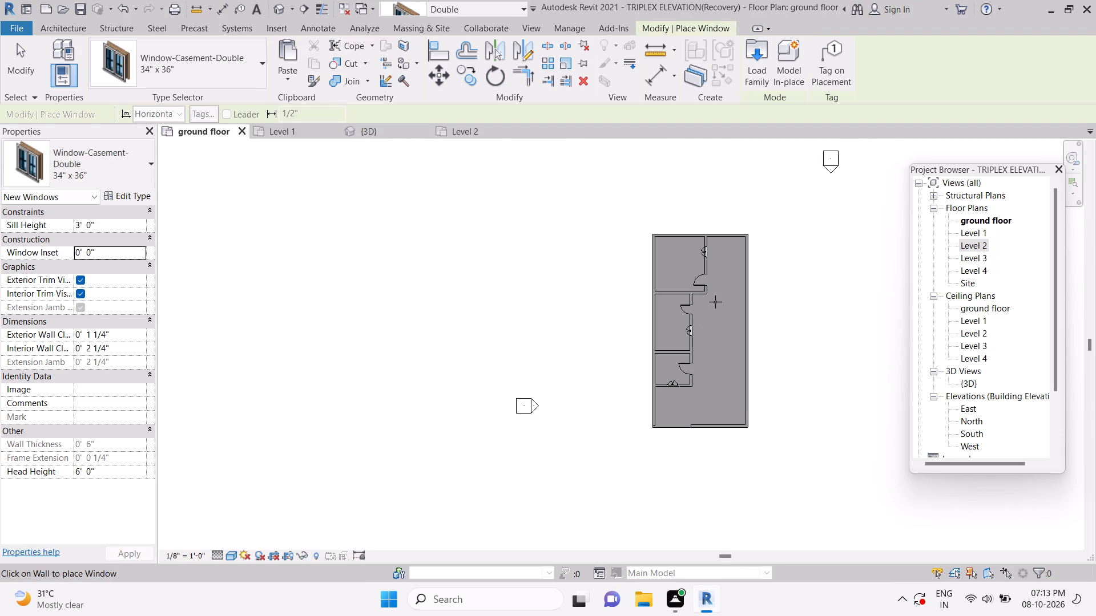
scroll(715, 302, "up", 2)
middle_click_drag(716, 290, 663, 289)
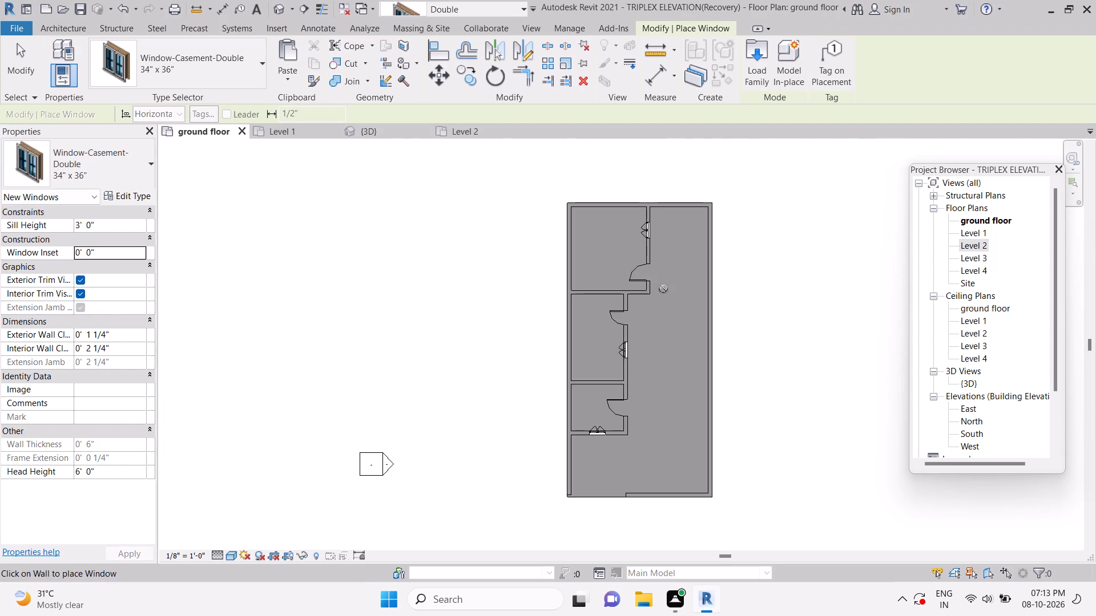
scroll(663, 289, "up", 4)
scroll(663, 289, "down", 4)
scroll(663, 289, "up", 1)
scroll(663, 289, "down", 1)
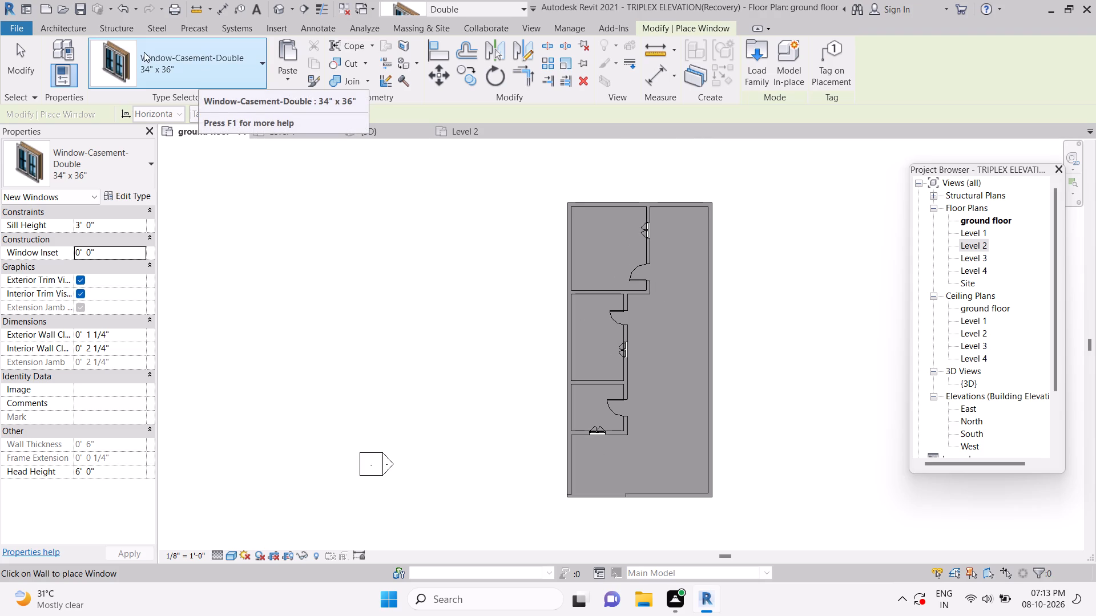
Place Window-Casement-Double 34" x 36" windows in the ground floor's west exterior wall, 7' 9" (north room) and 4' 6" (middle room) south of each room's north wall.
left_click(70, 26)
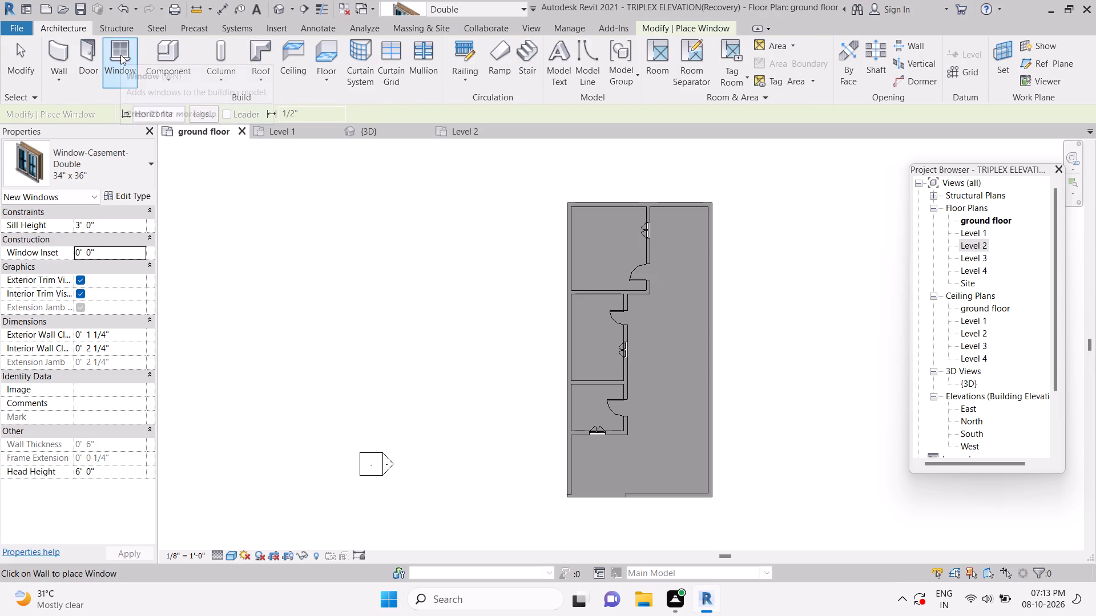
left_click(120, 62)
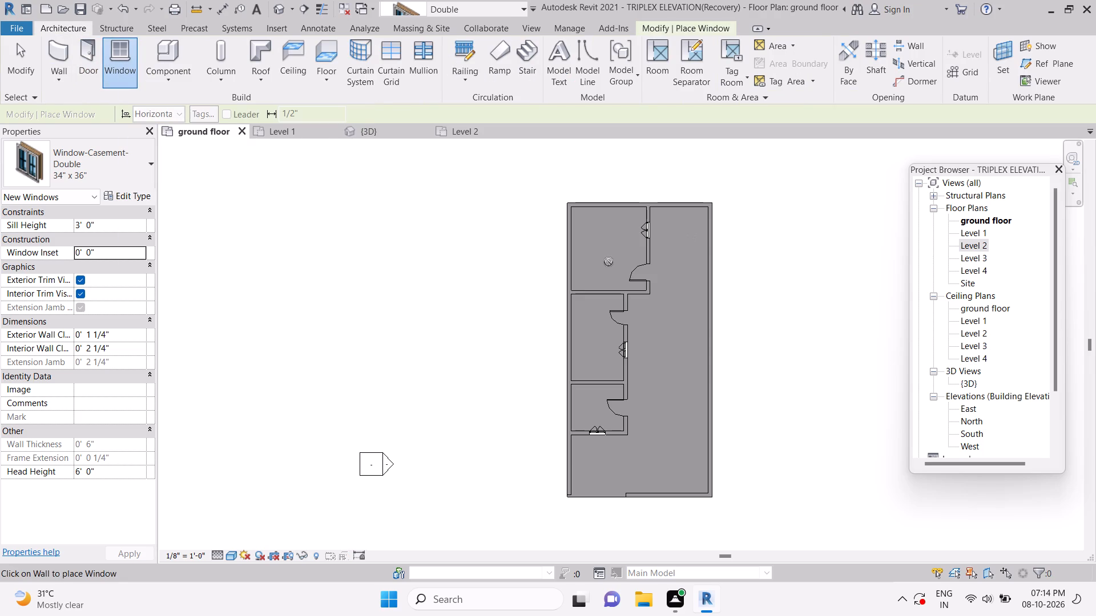
left_click(572, 246)
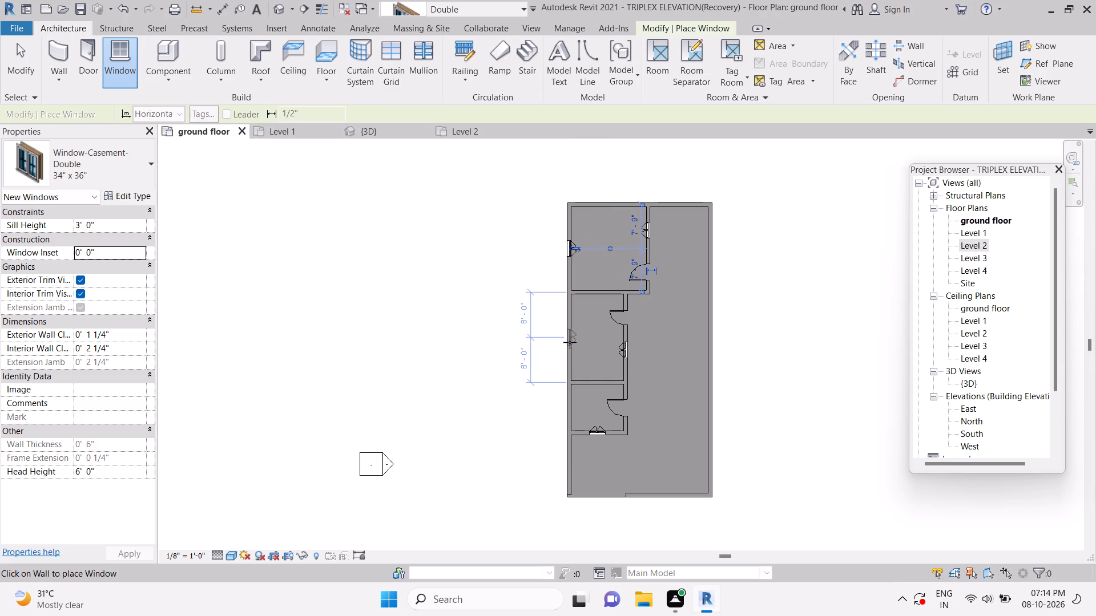
left_click(571, 318)
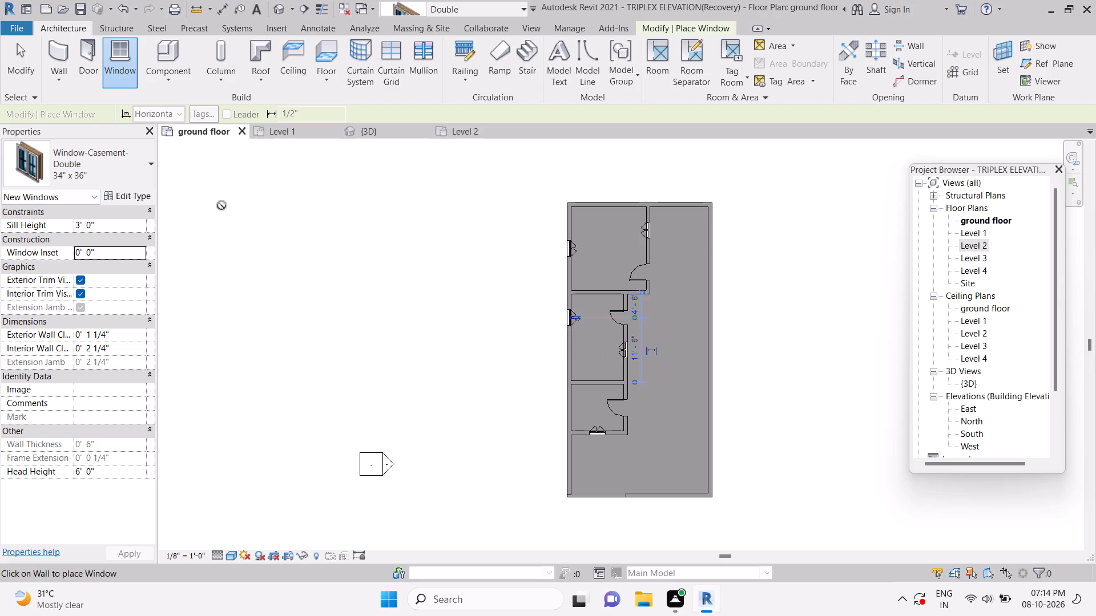
Place a Fixed 16" x 24" window in the small south room's west exterior wall on the ground floor, 3' 0" south of its north wall.
left_click(112, 167)
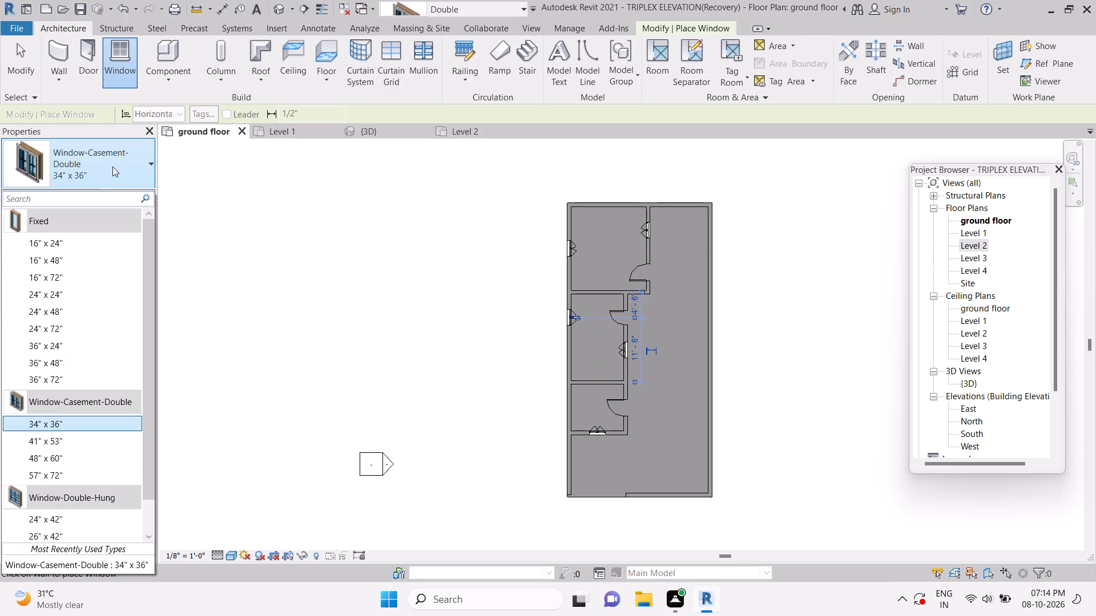
left_click(117, 249)
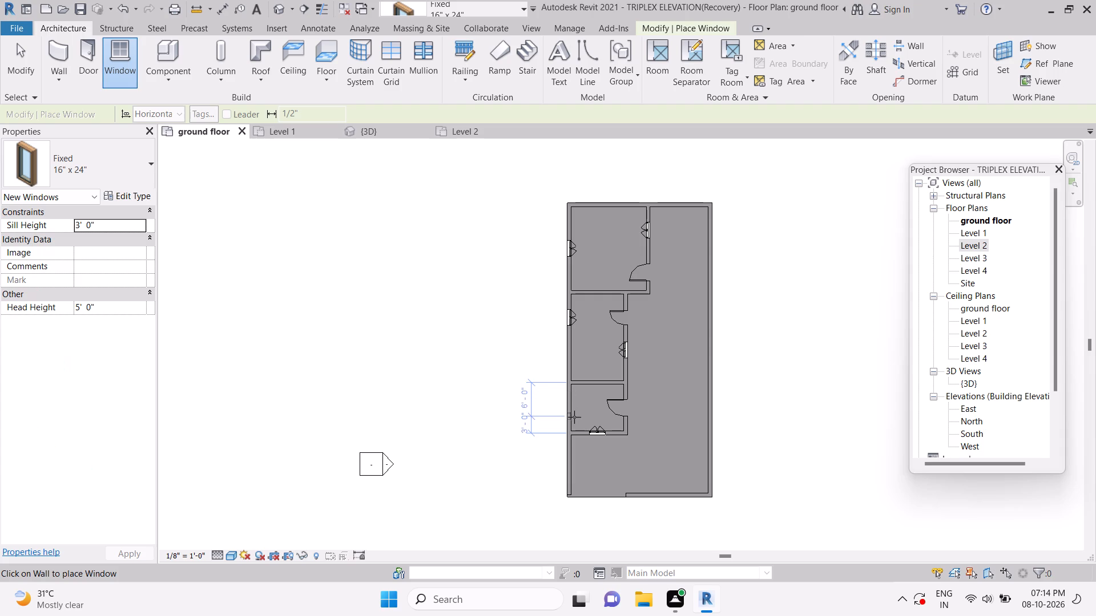
left_click(567, 400)
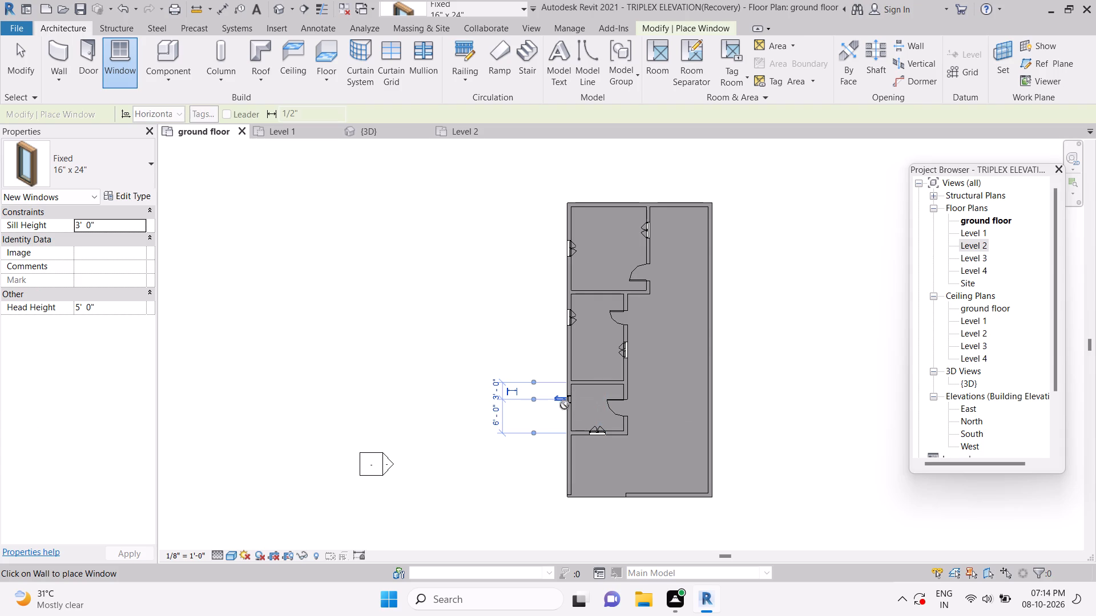
left_click(565, 405)
left_click(448, 346)
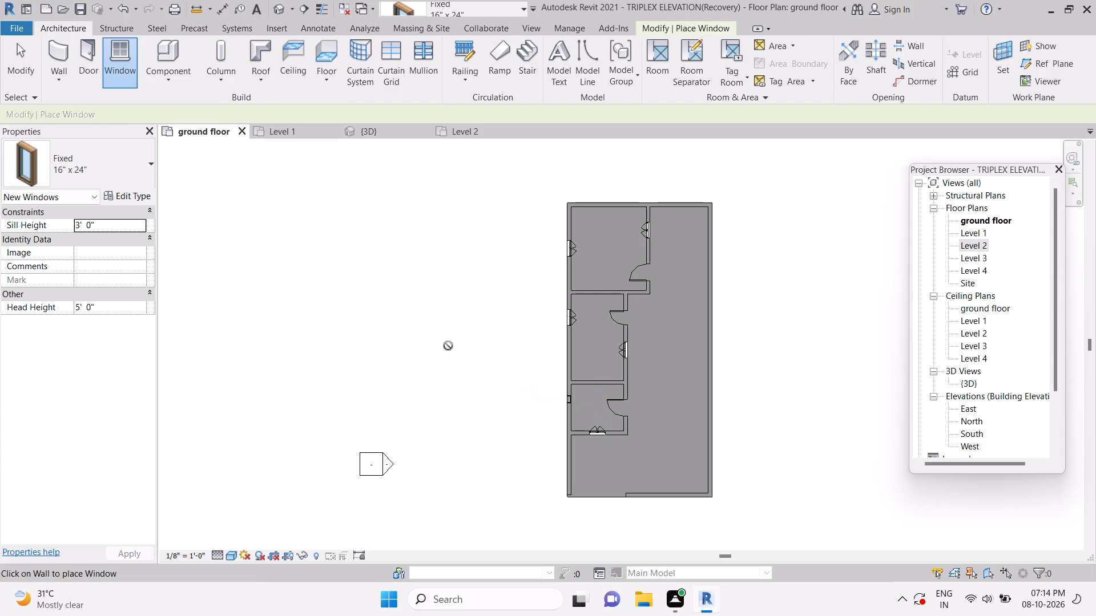
Examine the upper storey in the 3D view and the three rooms on the Level 2 plan.
left_click(382, 138)
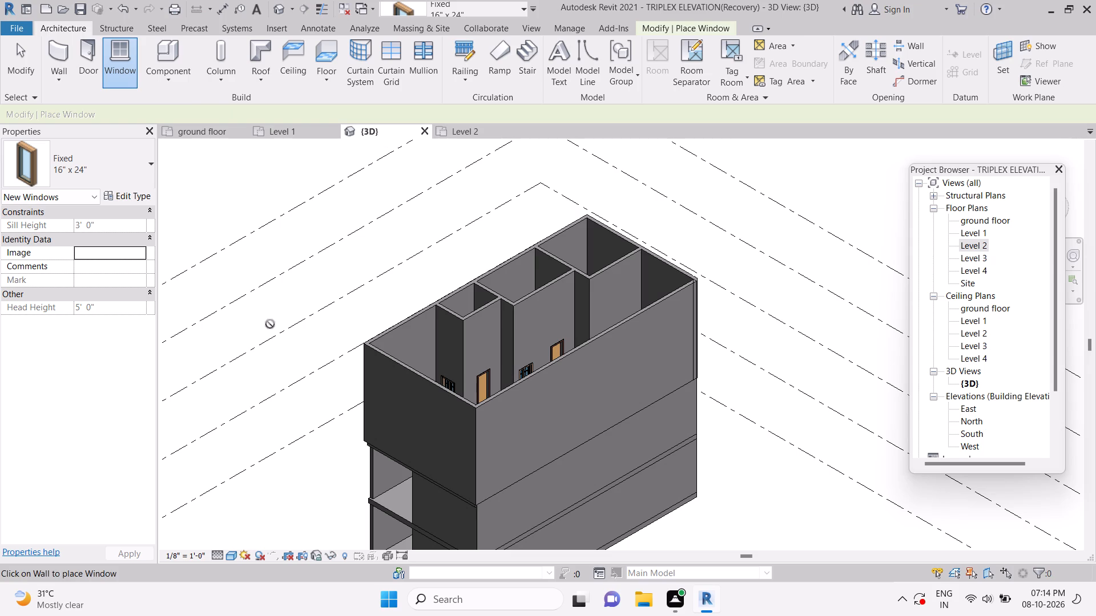
scroll(271, 329, "up", 8)
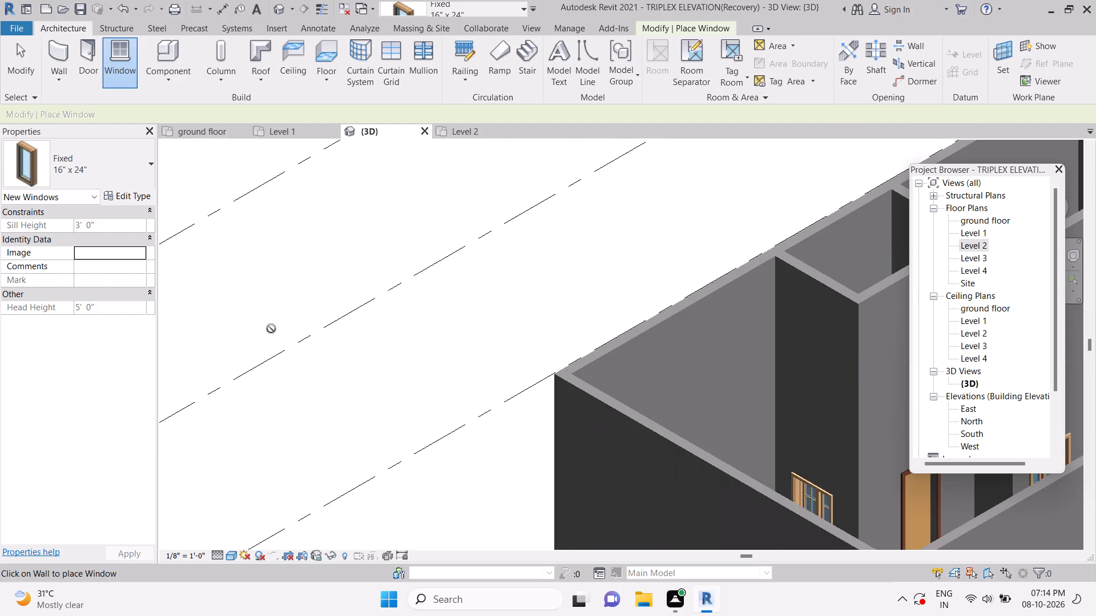
scroll(271, 329, "down", 8)
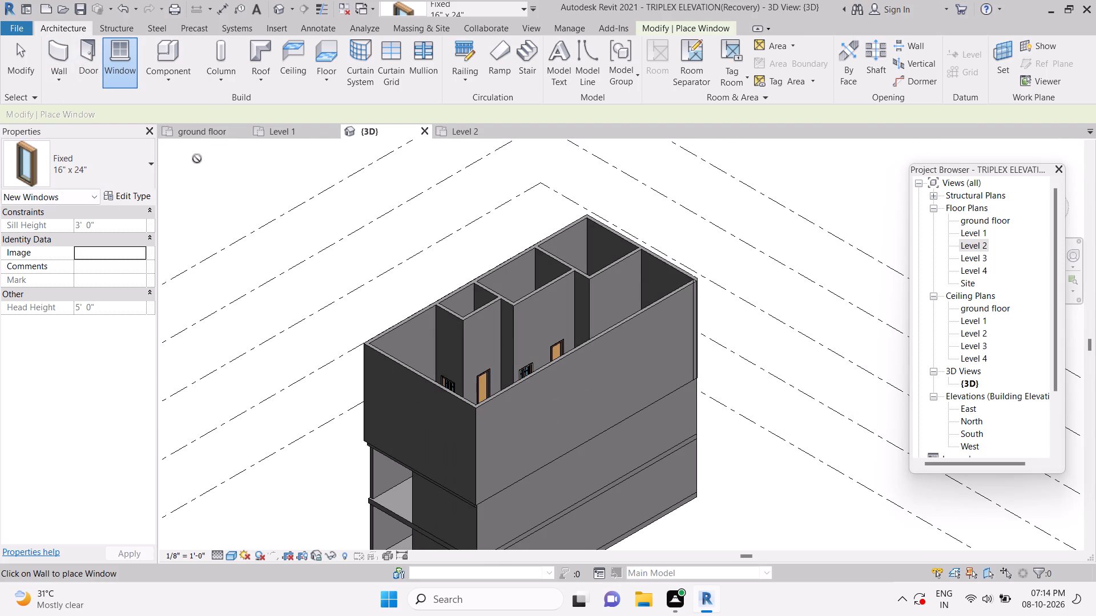
left_click(472, 137)
scroll(493, 294, "up", 4)
scroll(493, 294, "down", 2)
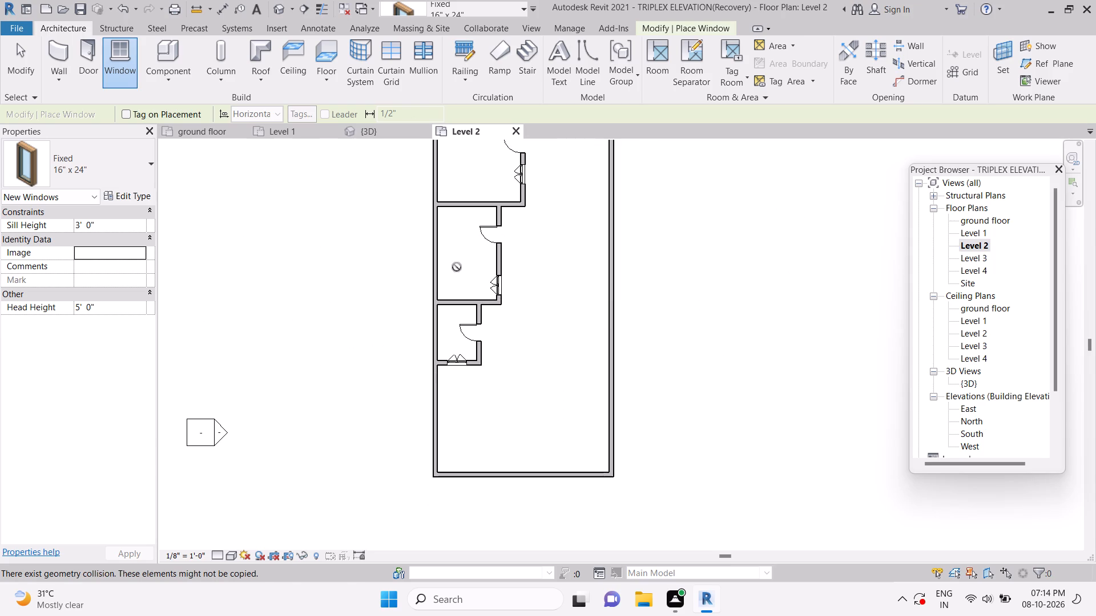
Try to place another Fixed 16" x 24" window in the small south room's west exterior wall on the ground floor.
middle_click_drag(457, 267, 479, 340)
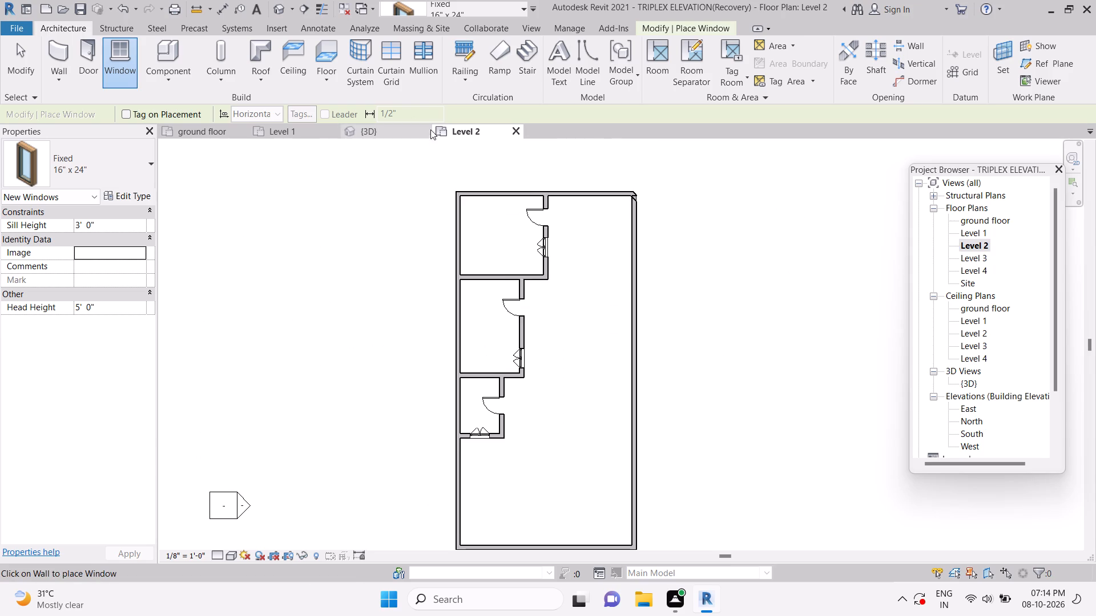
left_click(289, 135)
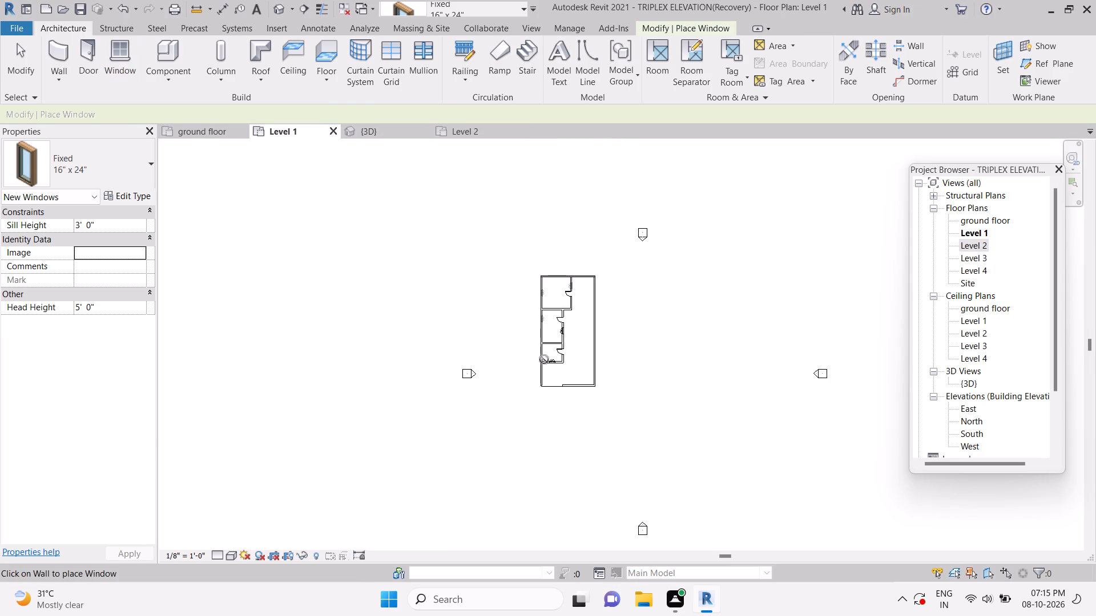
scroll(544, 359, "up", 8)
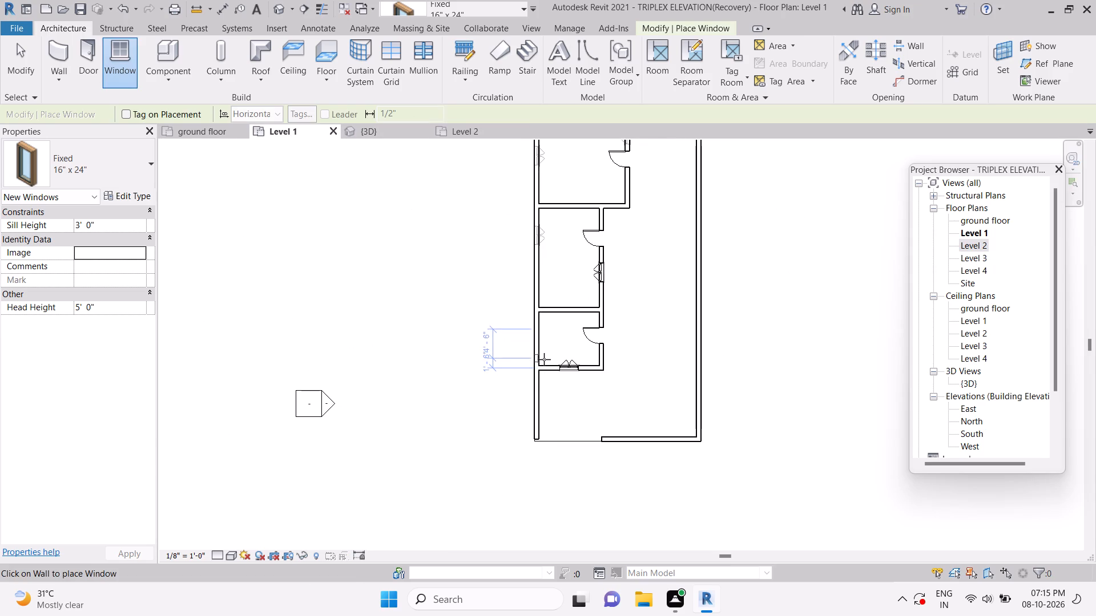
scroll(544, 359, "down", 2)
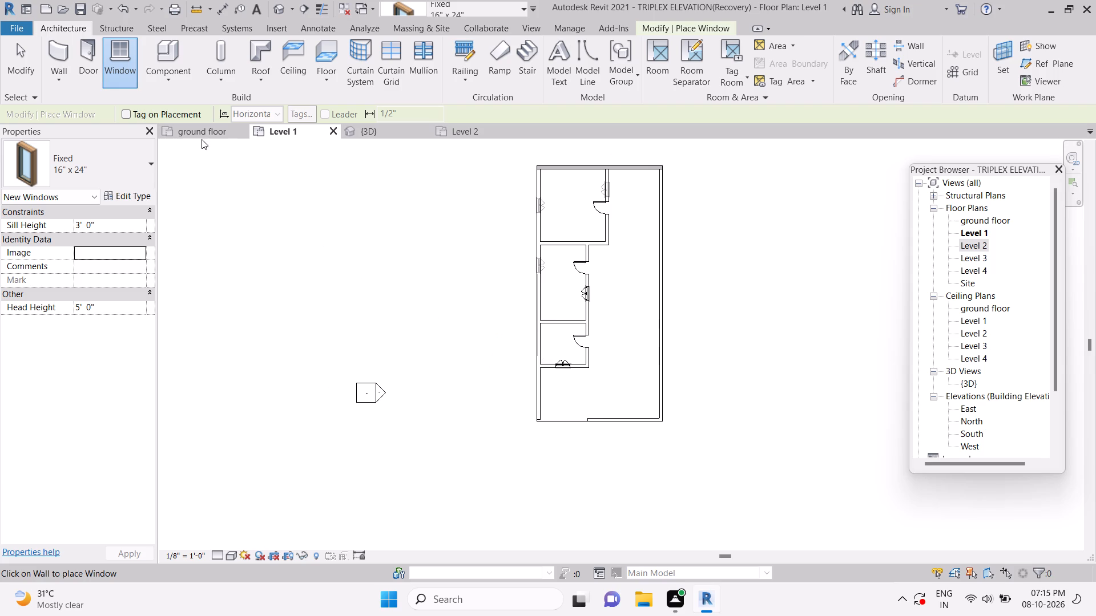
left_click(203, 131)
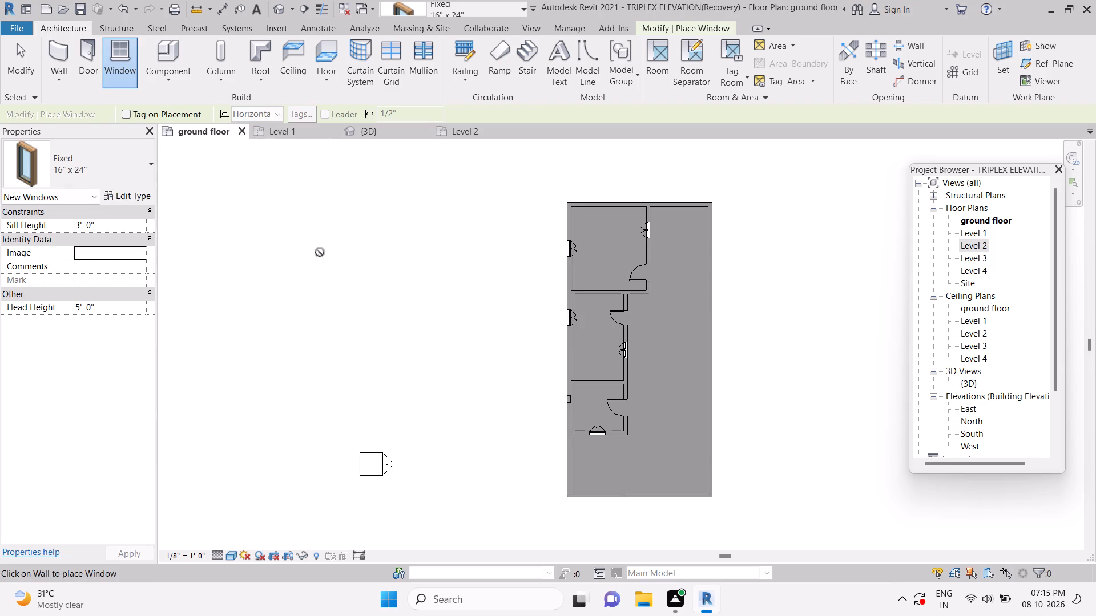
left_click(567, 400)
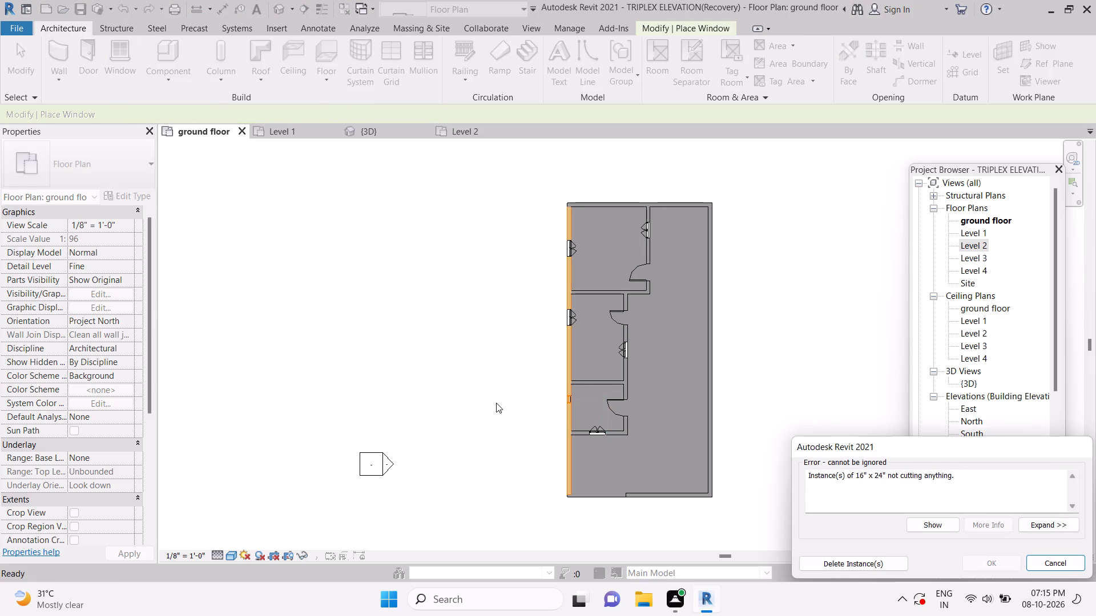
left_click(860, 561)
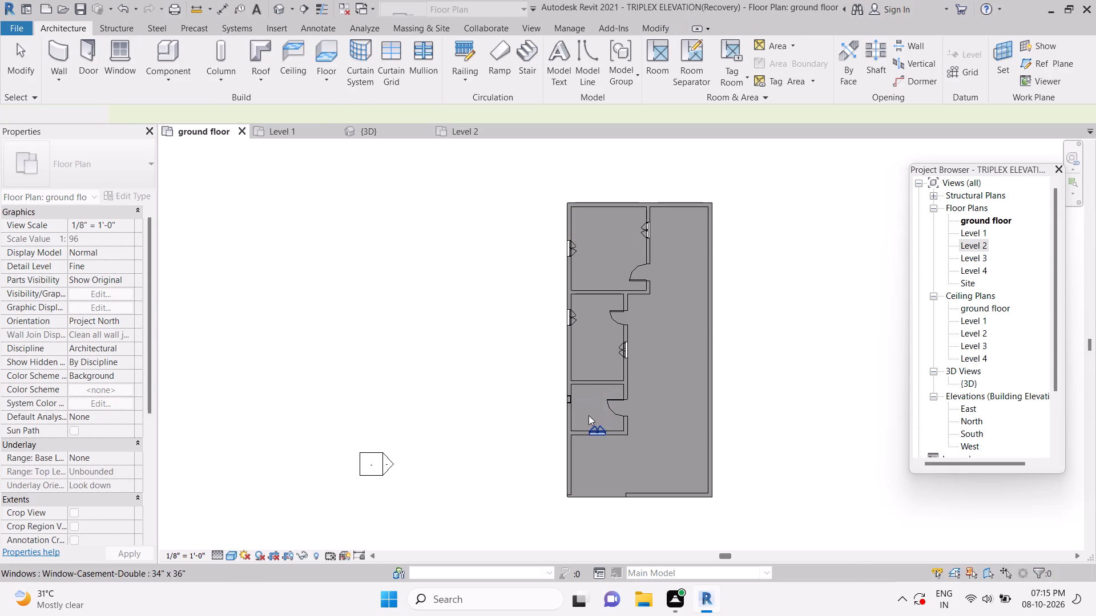
Inspect the ground floor's west exterior wall windows and the Window-Casement-Double family, closing the family without saving.
left_click(568, 402)
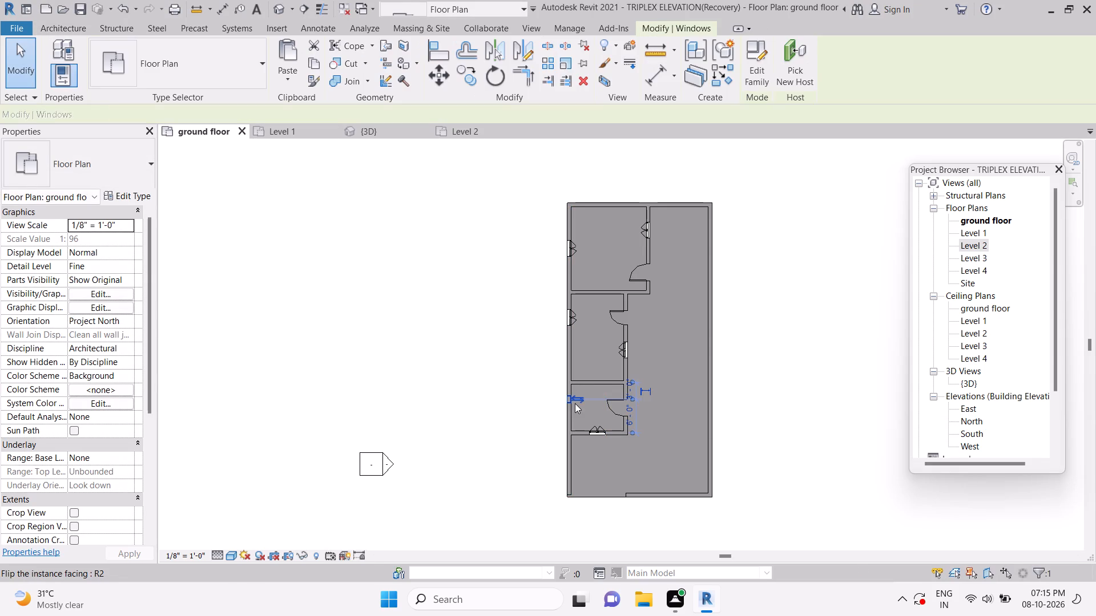
key("Escape")
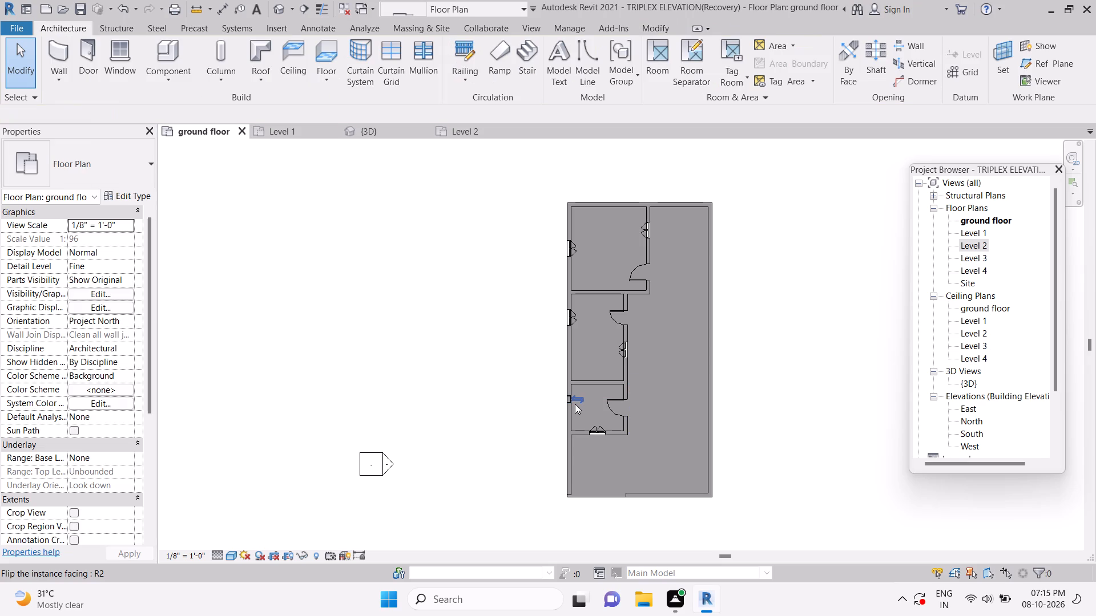
left_click(575, 323)
key("Escape")
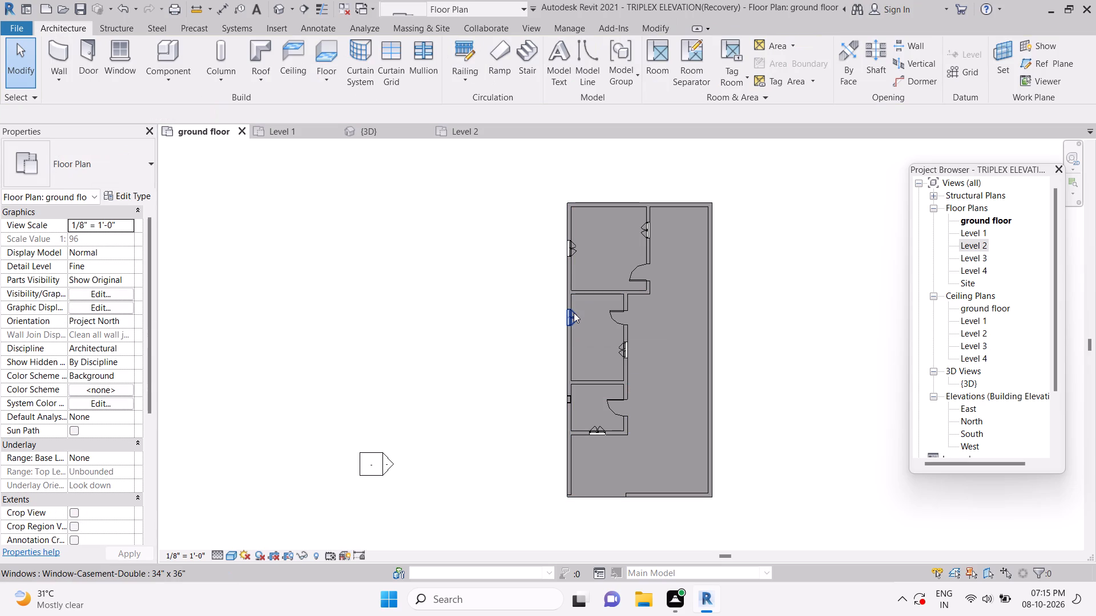
double_click(574, 313)
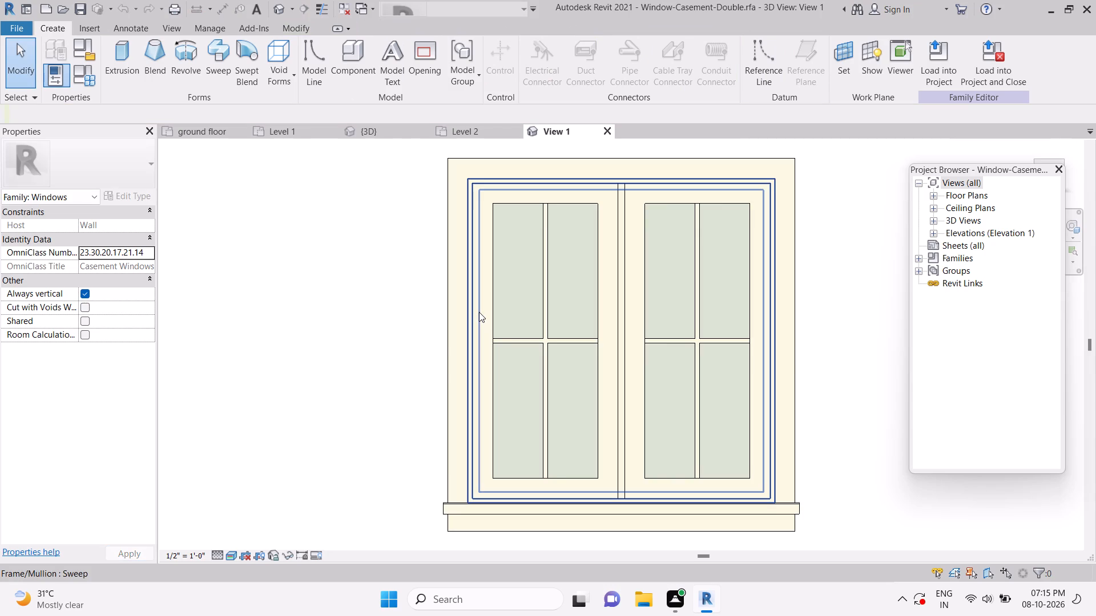
scroll(479, 312, "down", 5)
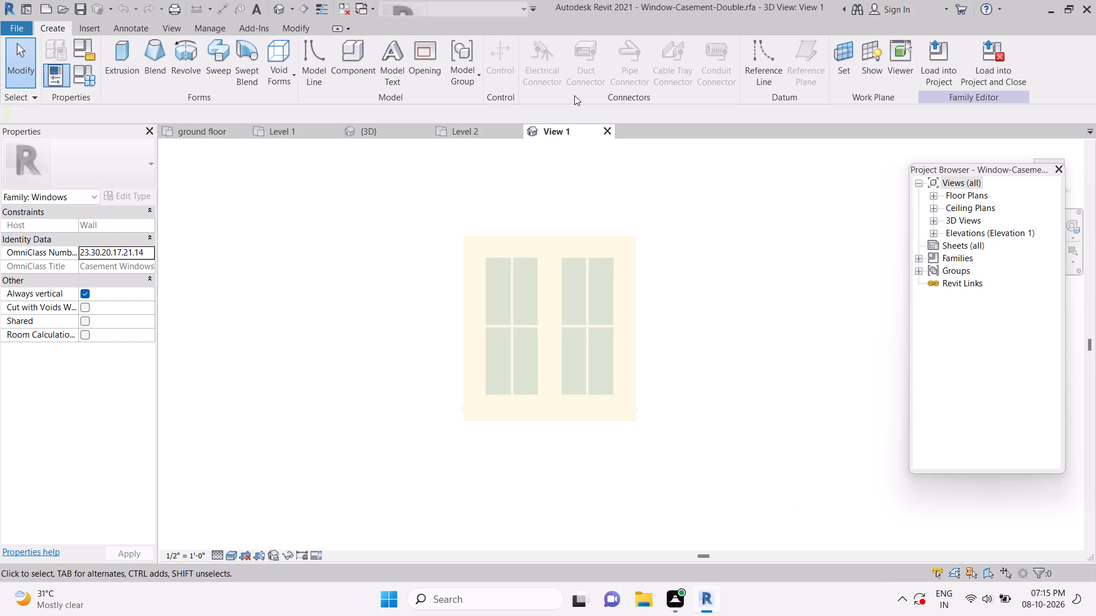
left_click(610, 132)
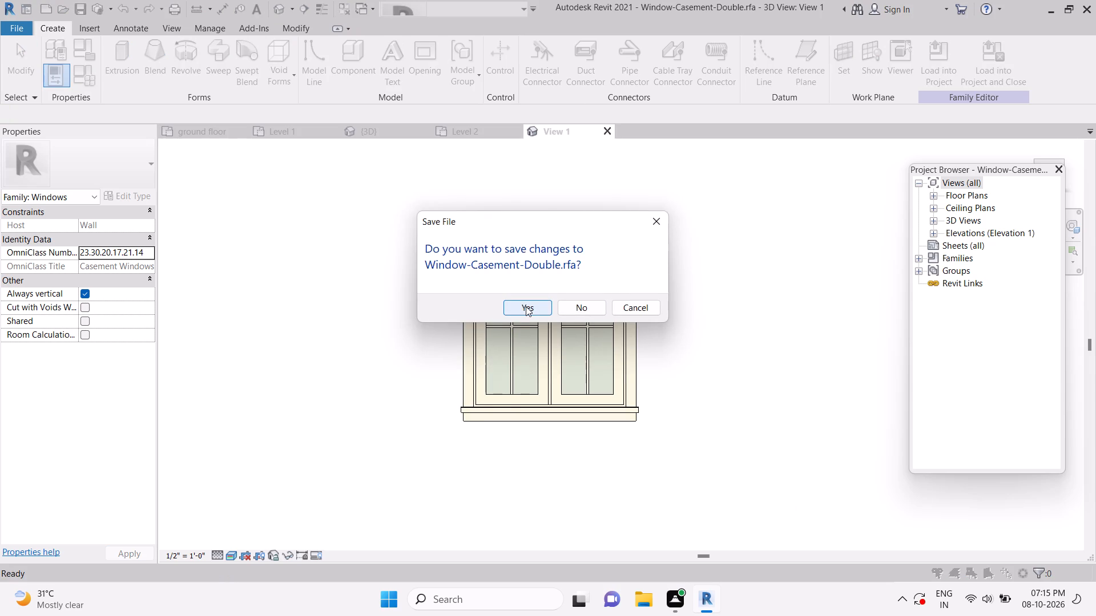
left_click(587, 315)
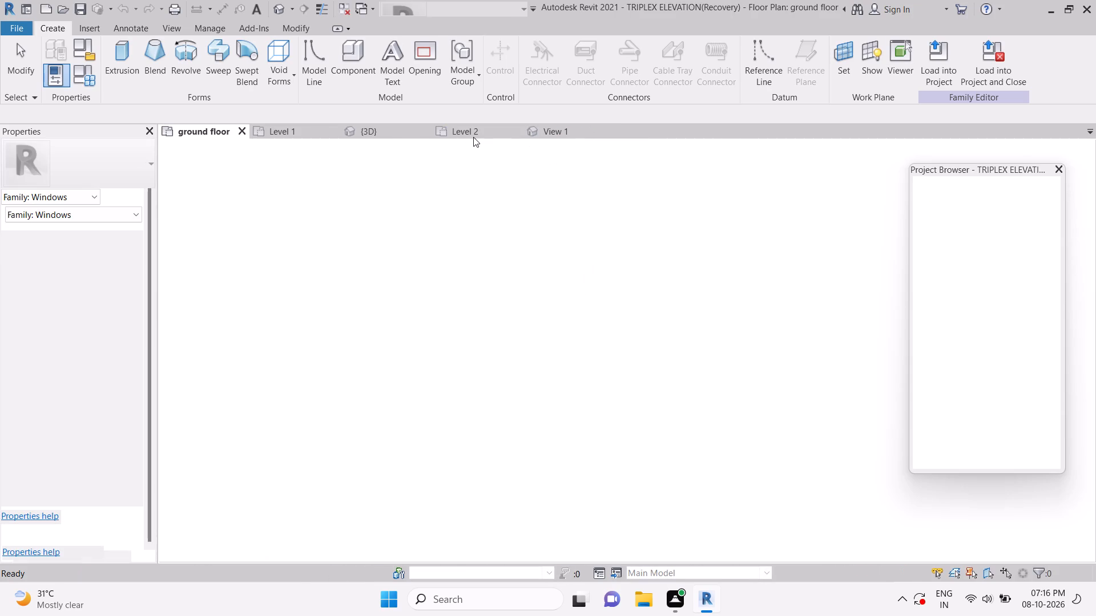
scroll(495, 201, "up", 2)
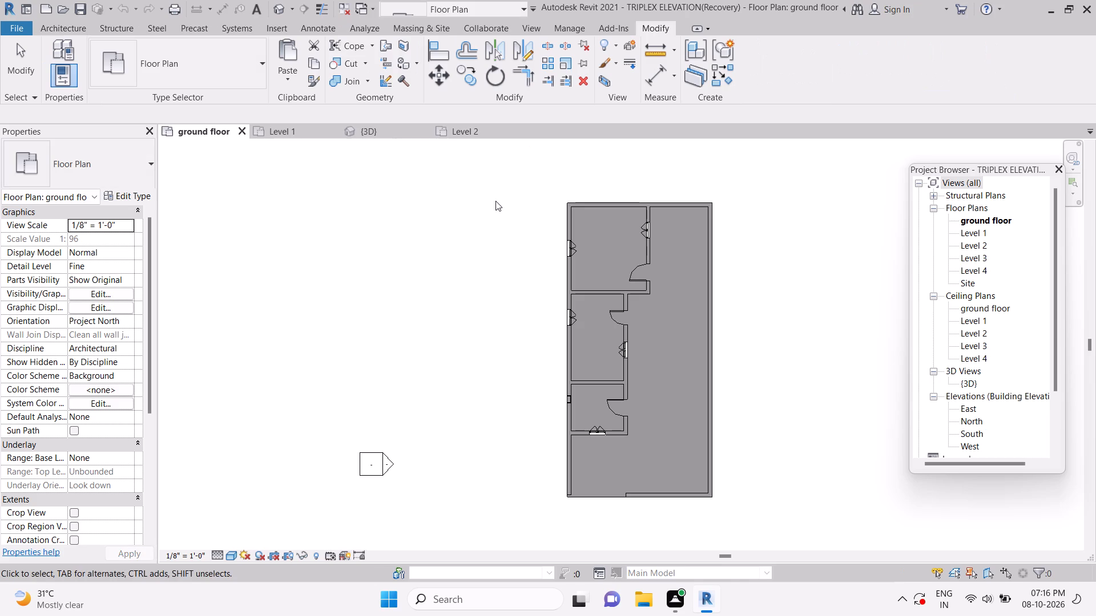
scroll(495, 201, "up", 1)
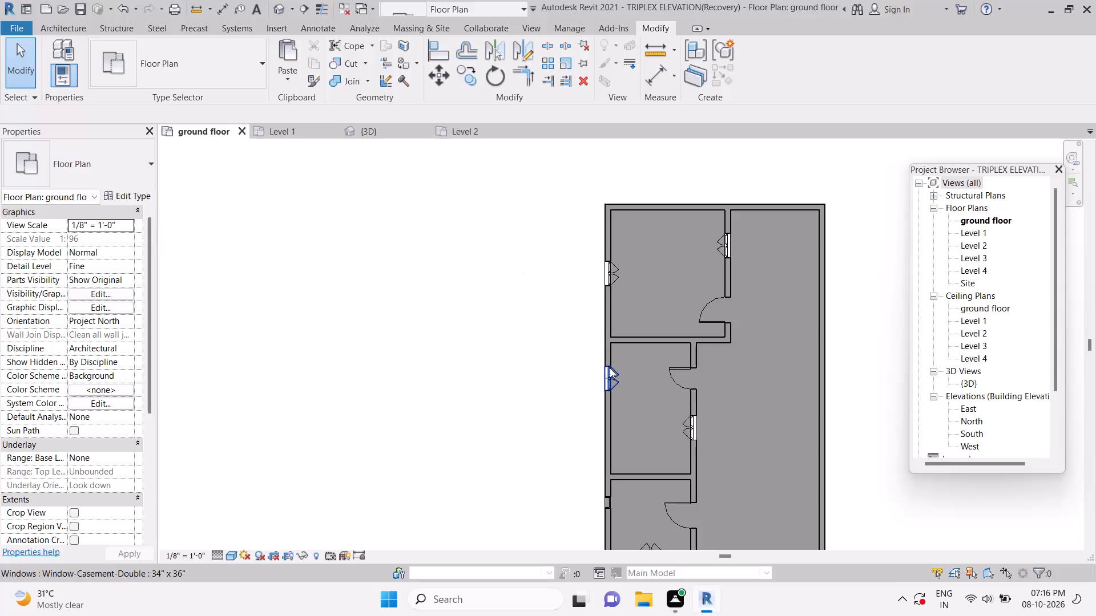
left_click(615, 387)
left_click(615, 387)
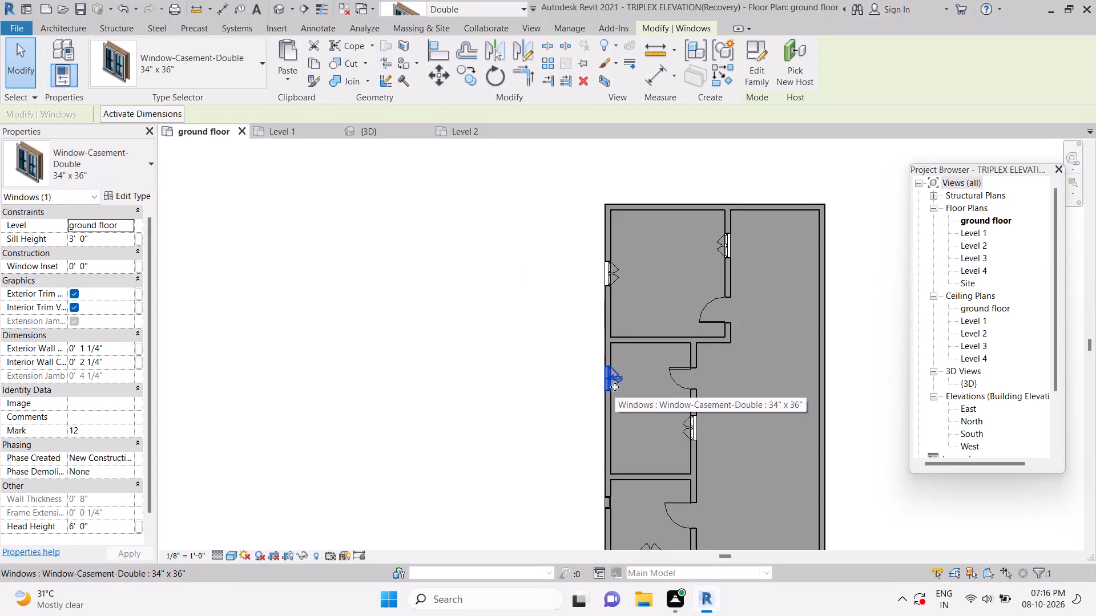
double_click(611, 279)
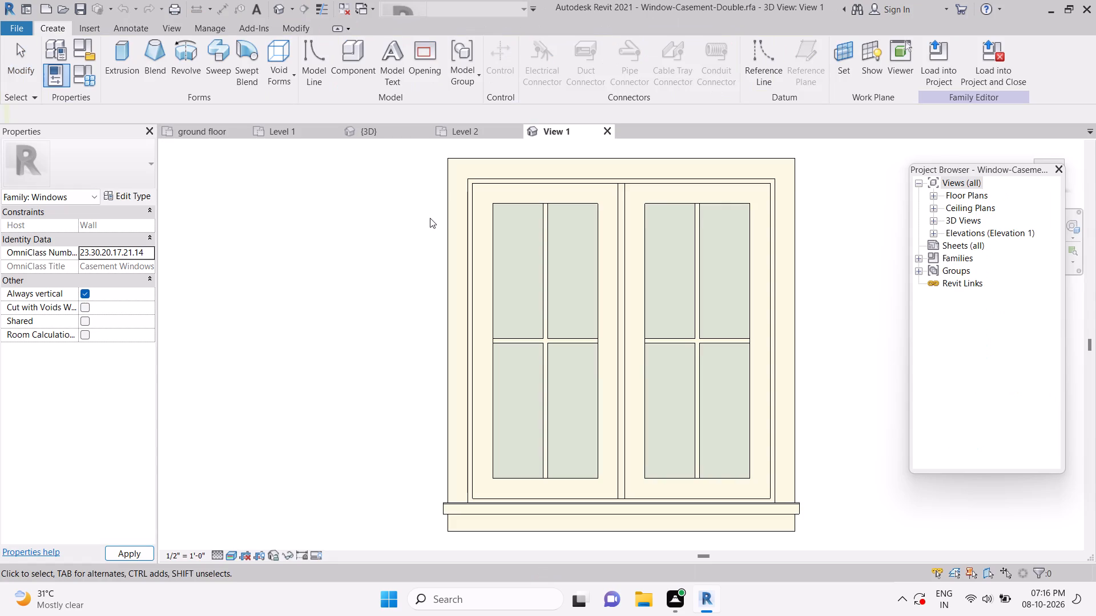
scroll(430, 218, "down", 1)
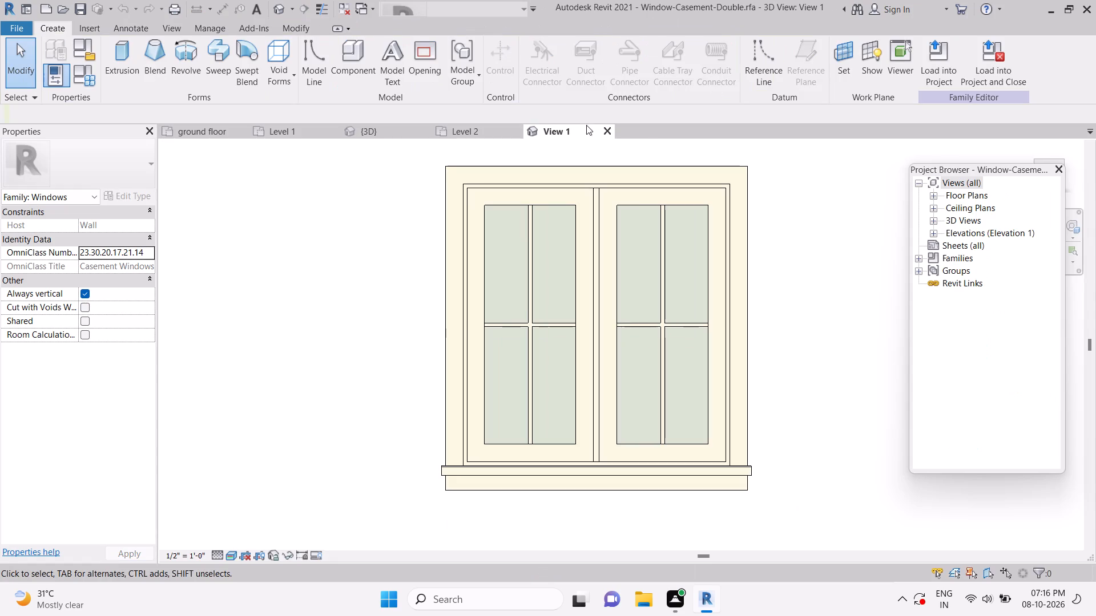
left_click(610, 136)
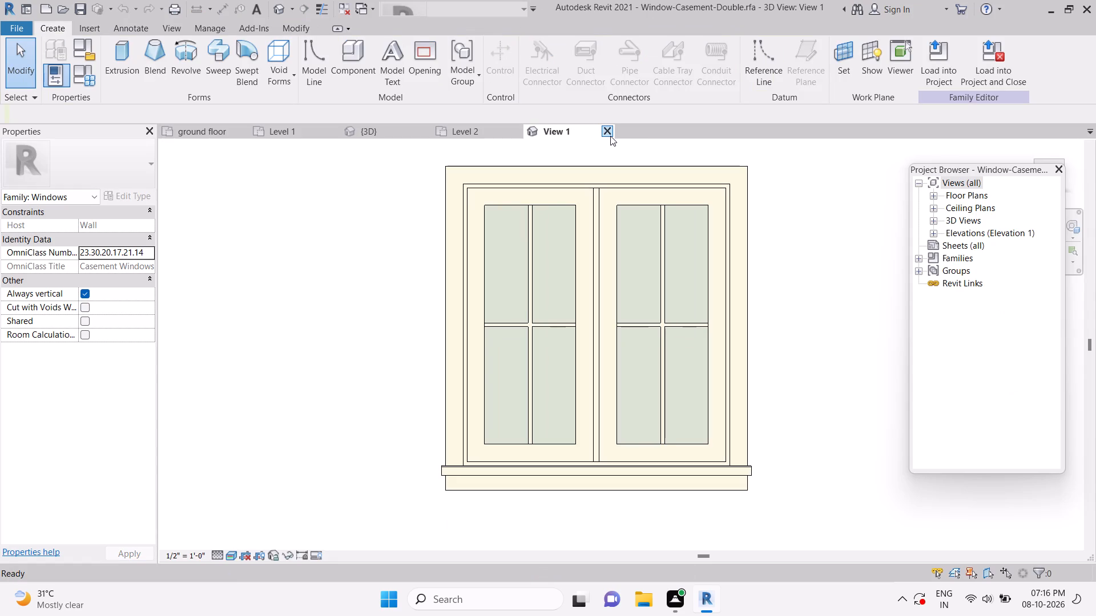
left_click(587, 310)
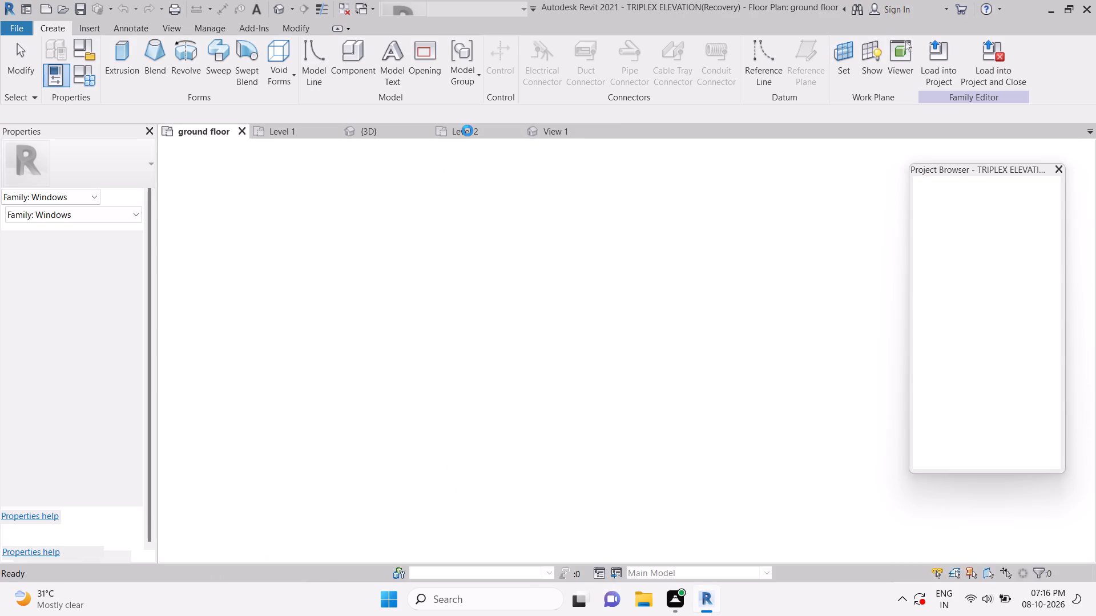
Compare the west exterior wall's window layout across the Level 2, Level 1 and ground floor plans.
left_click(468, 131)
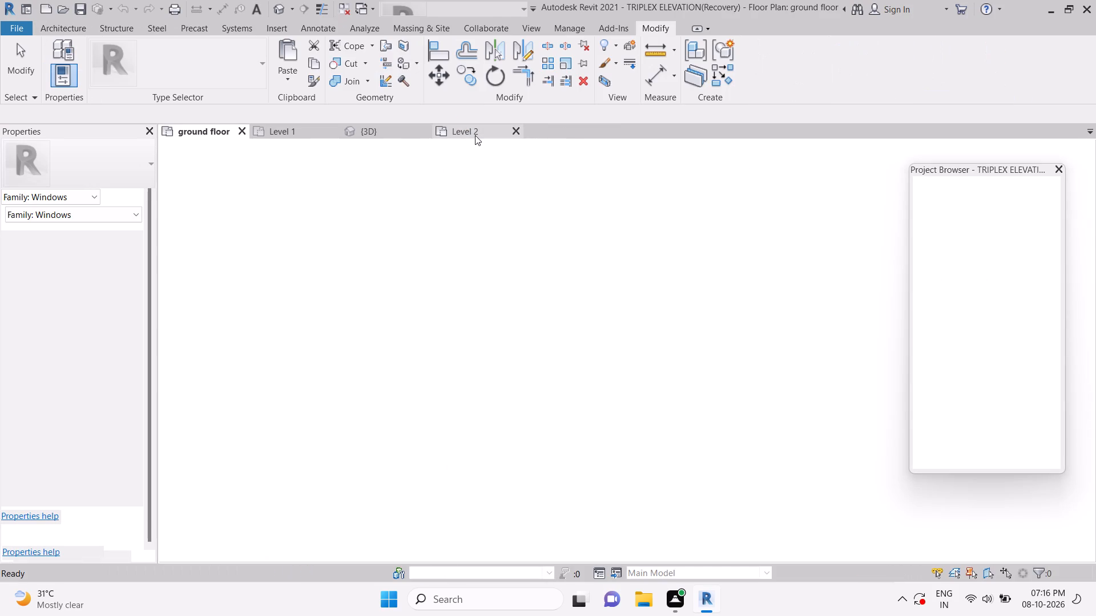
left_click(293, 128)
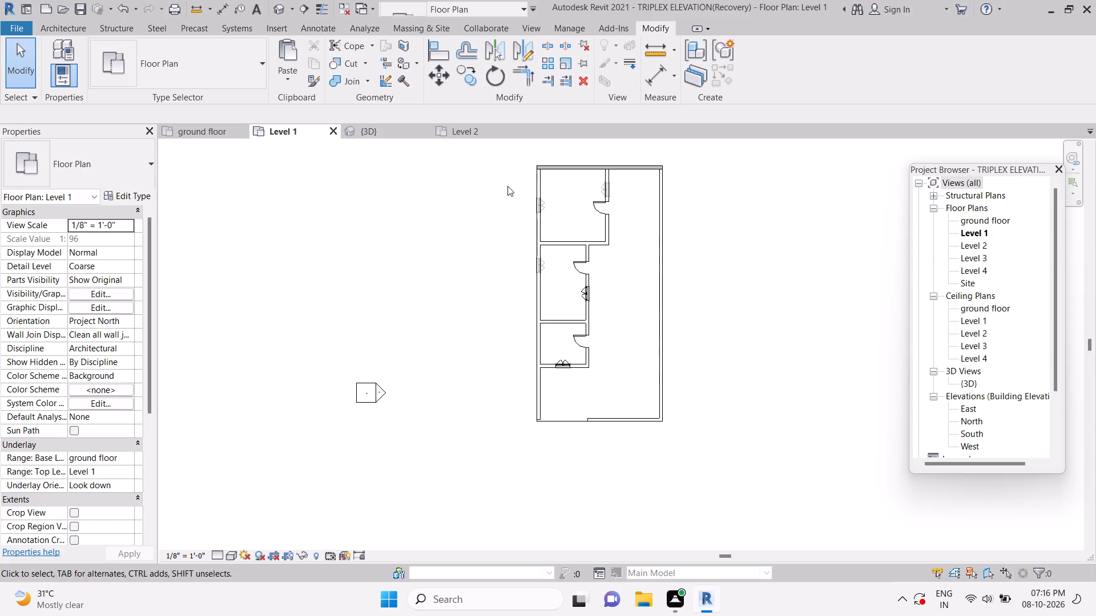
scroll(543, 209, "up", 2)
scroll(543, 209, "down", 2)
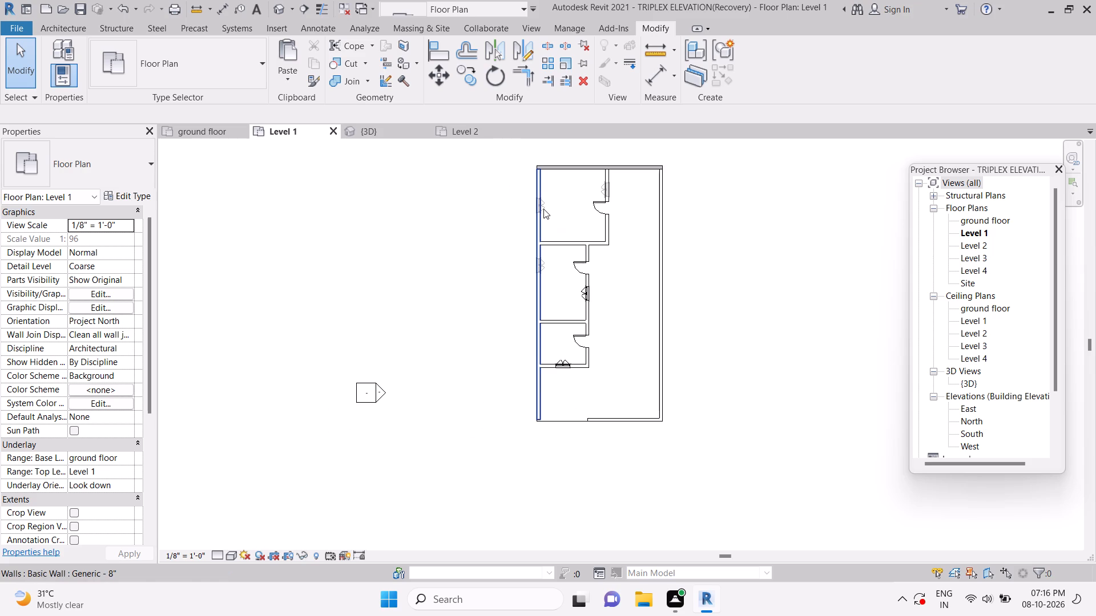
left_click(211, 129)
scroll(425, 240, "up", 2)
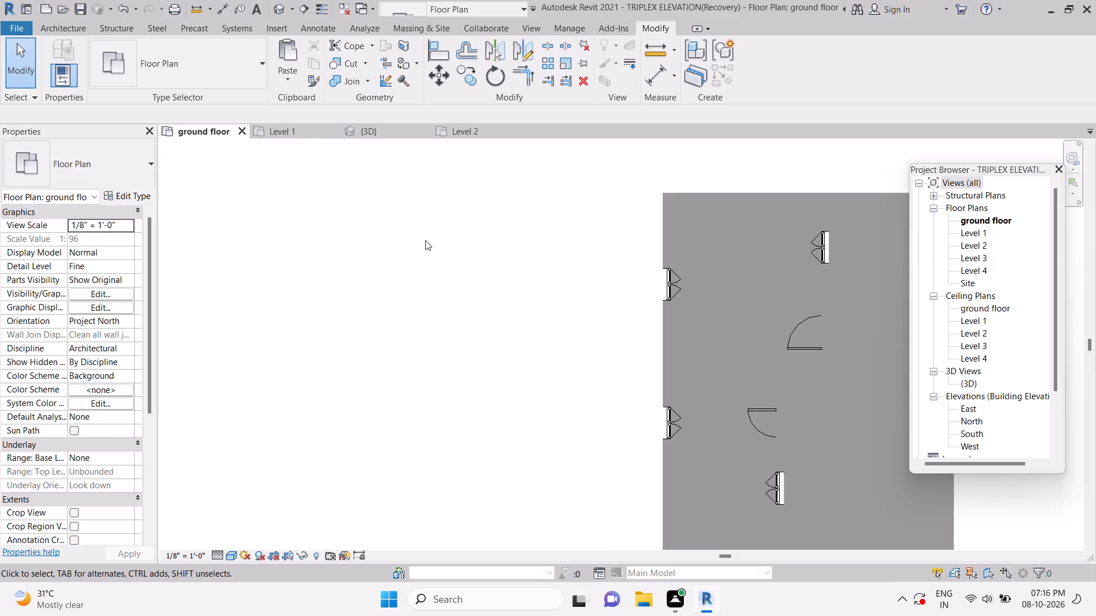
scroll(425, 240, "down", 5)
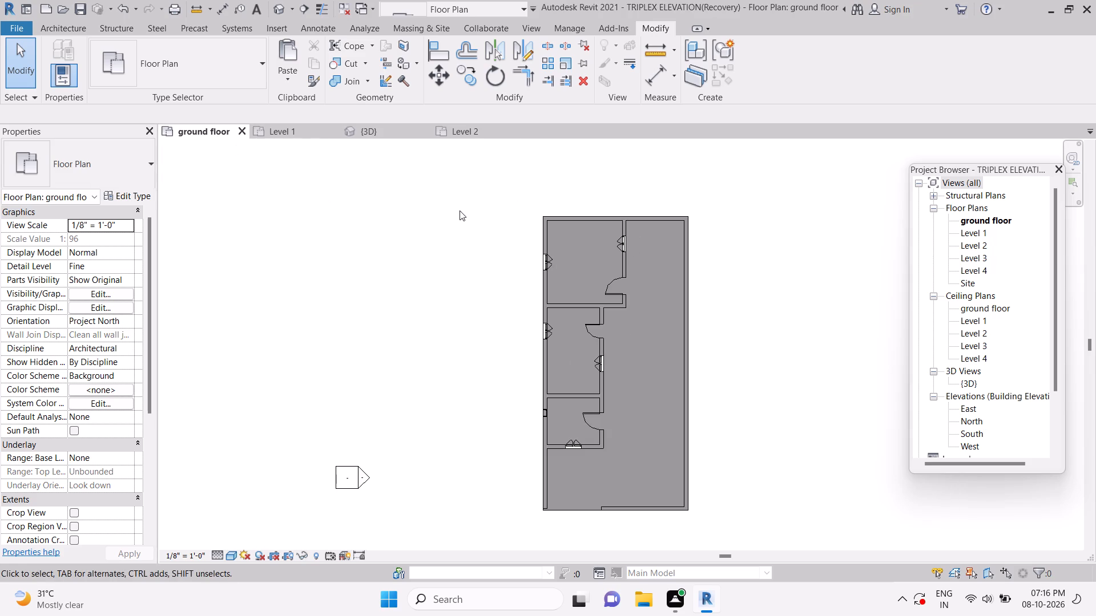
left_click(472, 138)
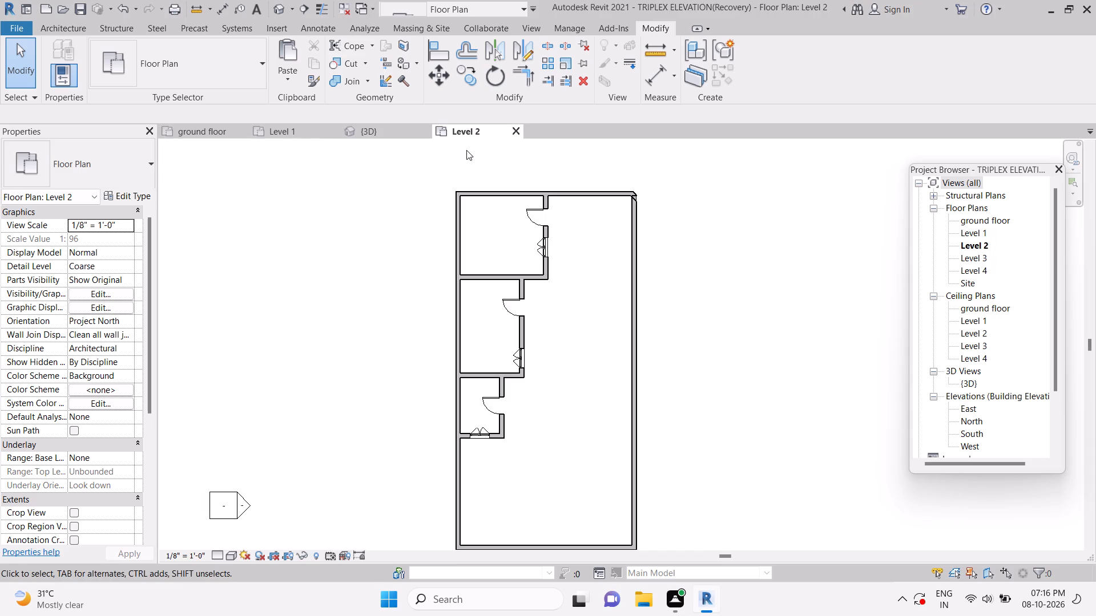
Place Window-Casement-Double 34" x 36" windows in Level 2's west exterior wall, 3' 6" (north room) and 7' 3" (middle room) south of each room's north wall.
left_click(61, 29)
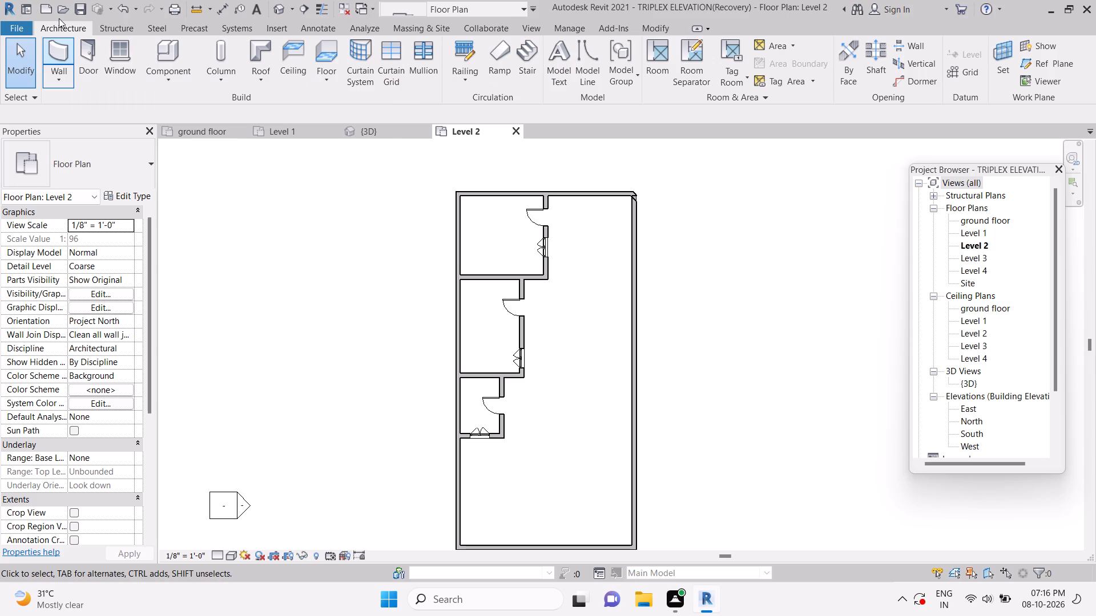
left_click(115, 48)
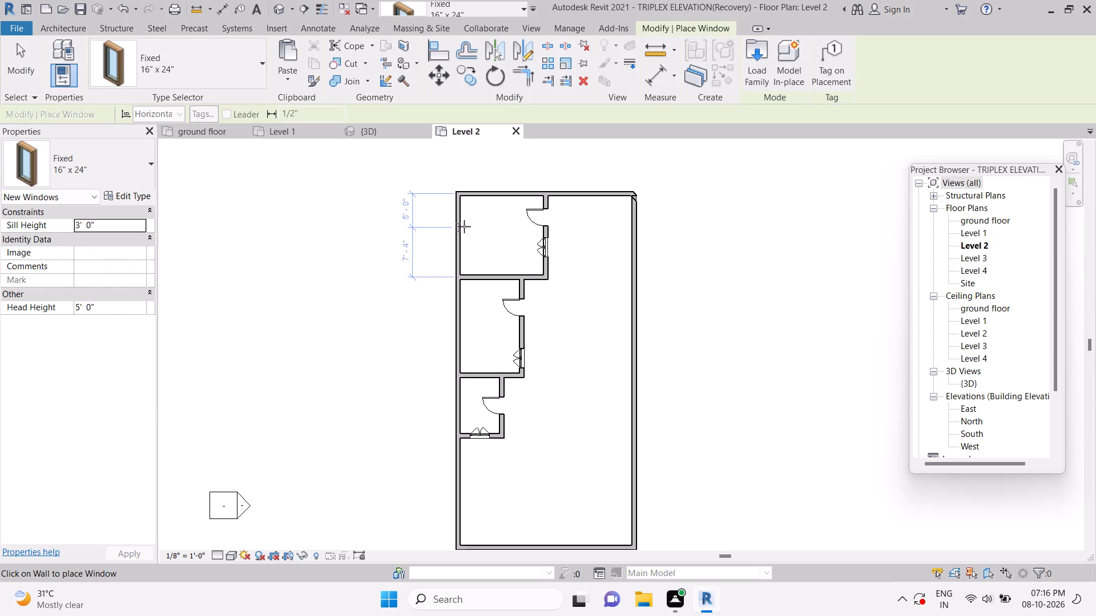
left_click(128, 164)
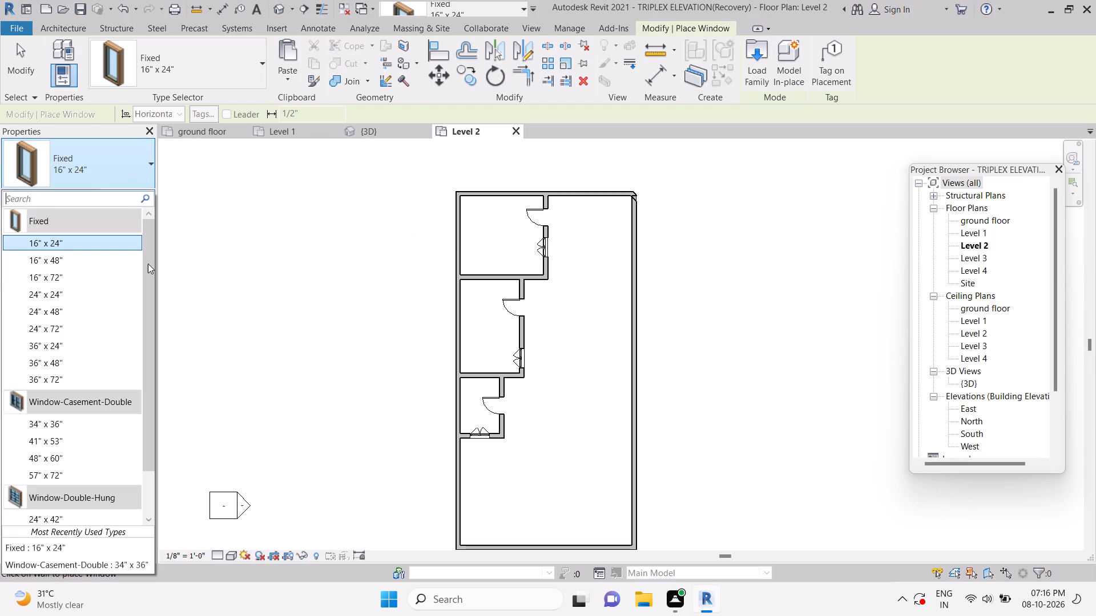
left_click(103, 394)
left_click(84, 430)
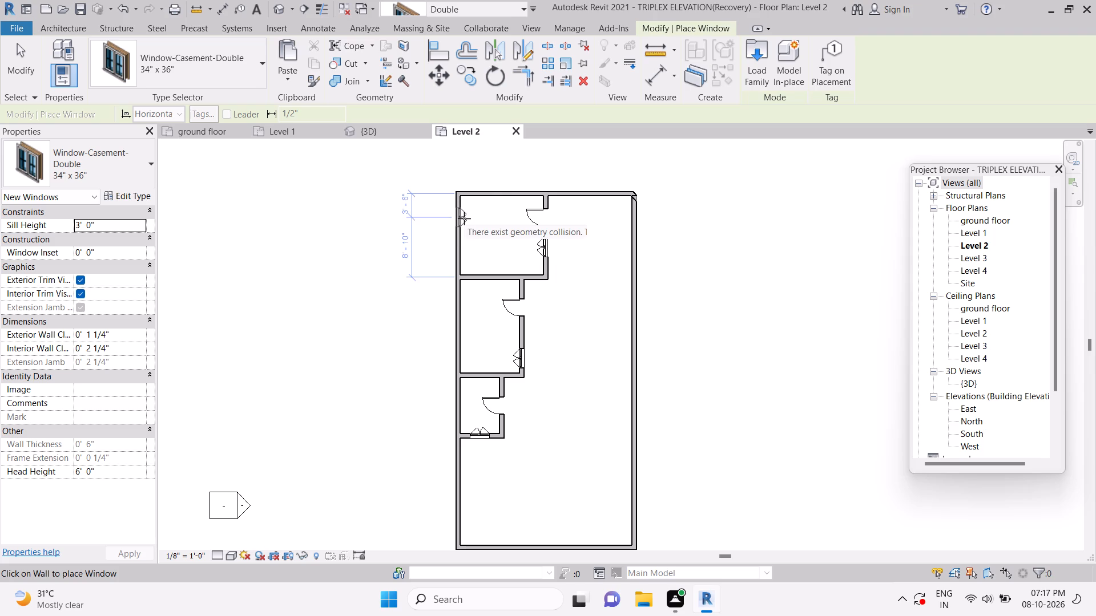
left_click(464, 218)
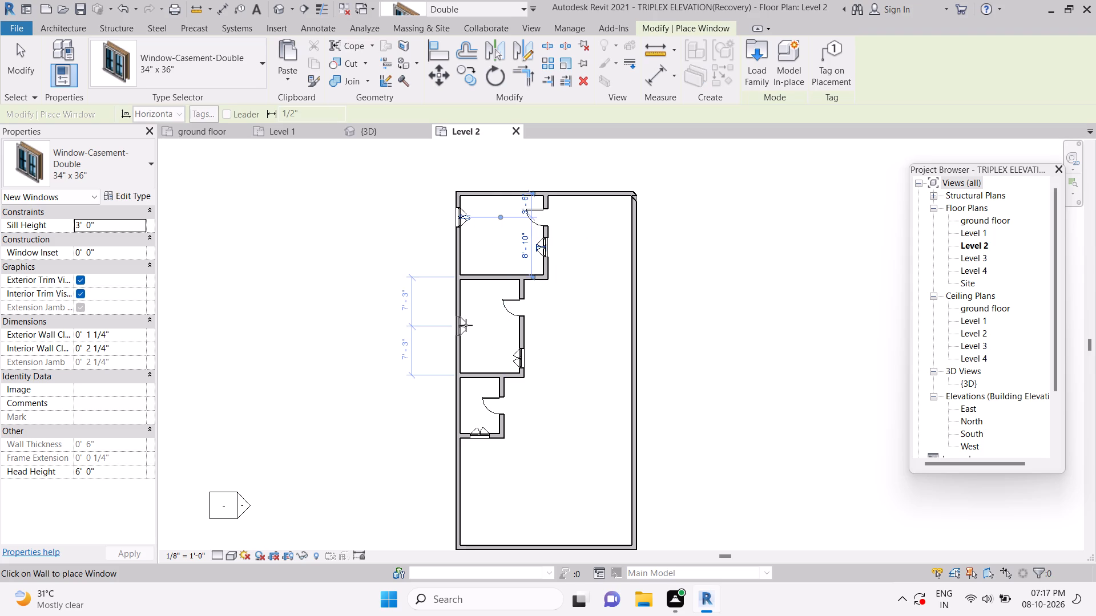
left_click(466, 325)
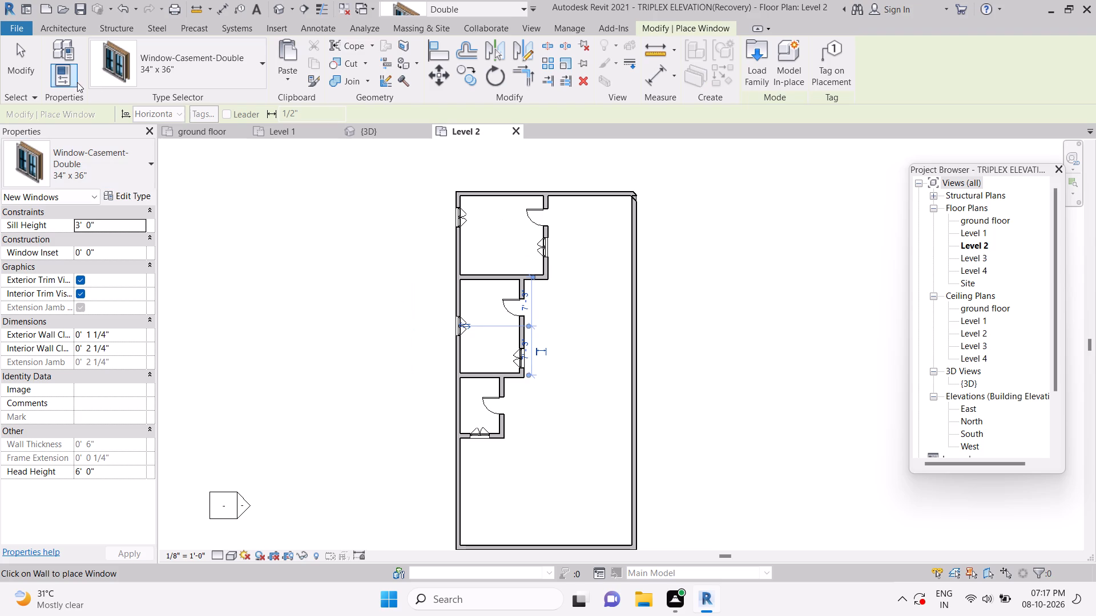
Place a Fixed 16" x 24" window in the west exterior wall of Level 2's small south room, 4' 6" south of the room's north wall.
left_click(111, 49)
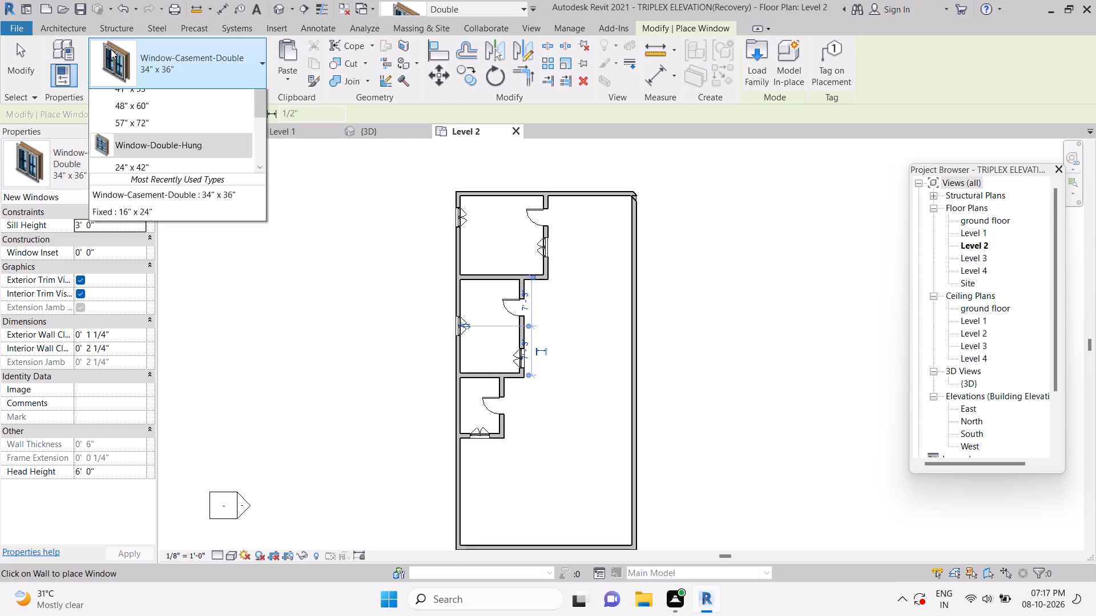
left_click(120, 149)
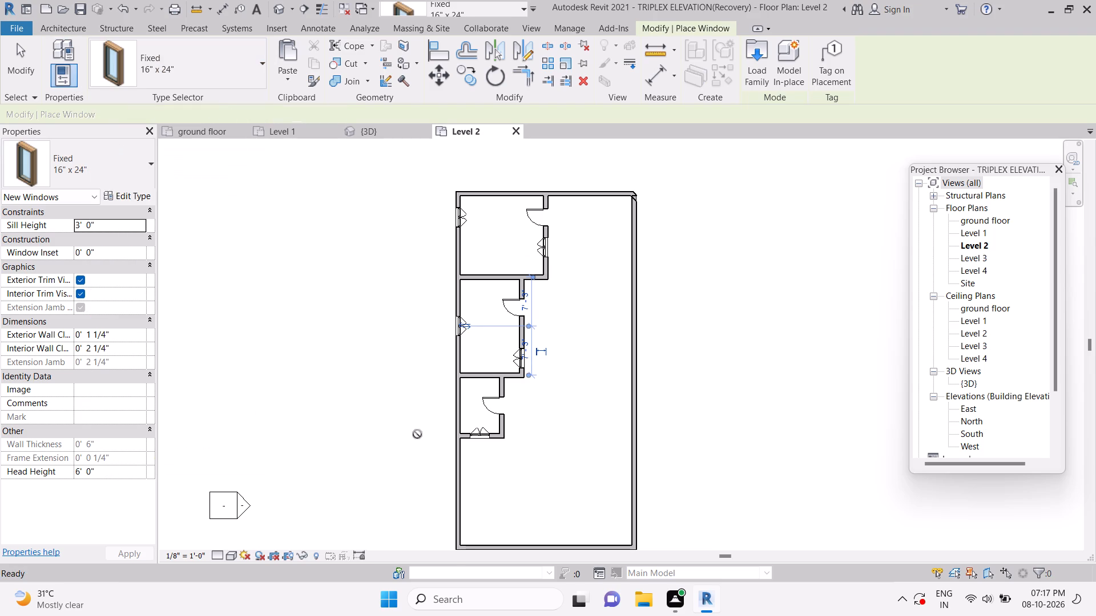
left_click(462, 404)
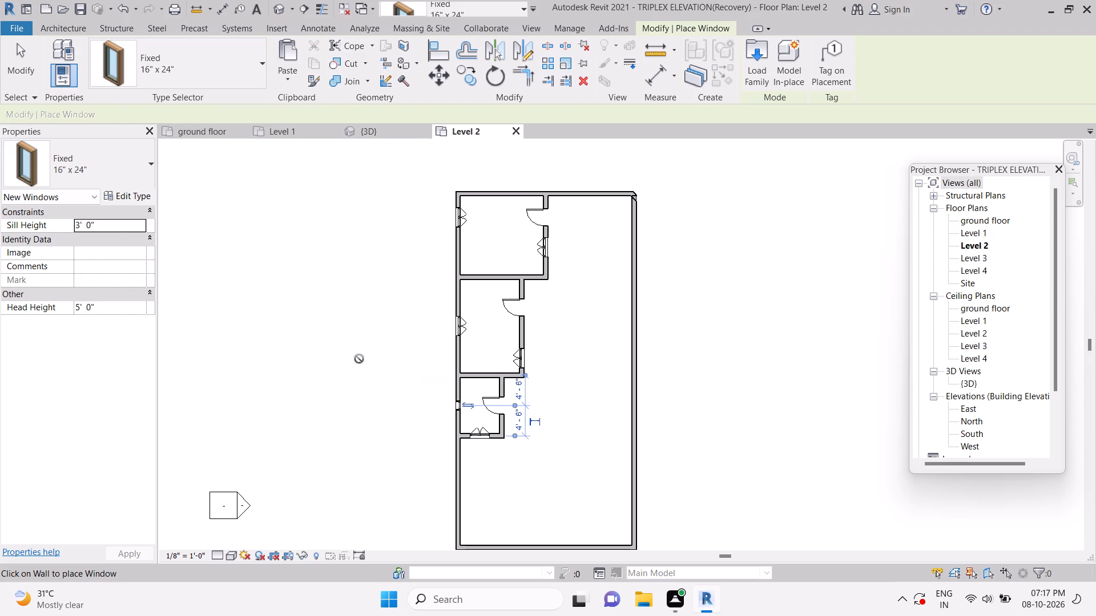
left_click(359, 359)
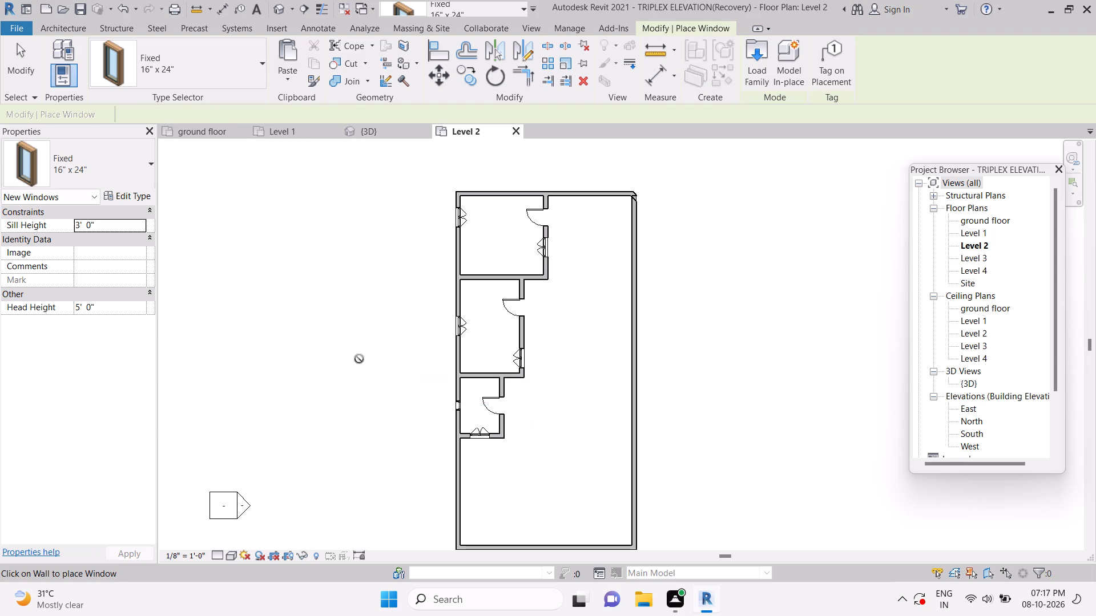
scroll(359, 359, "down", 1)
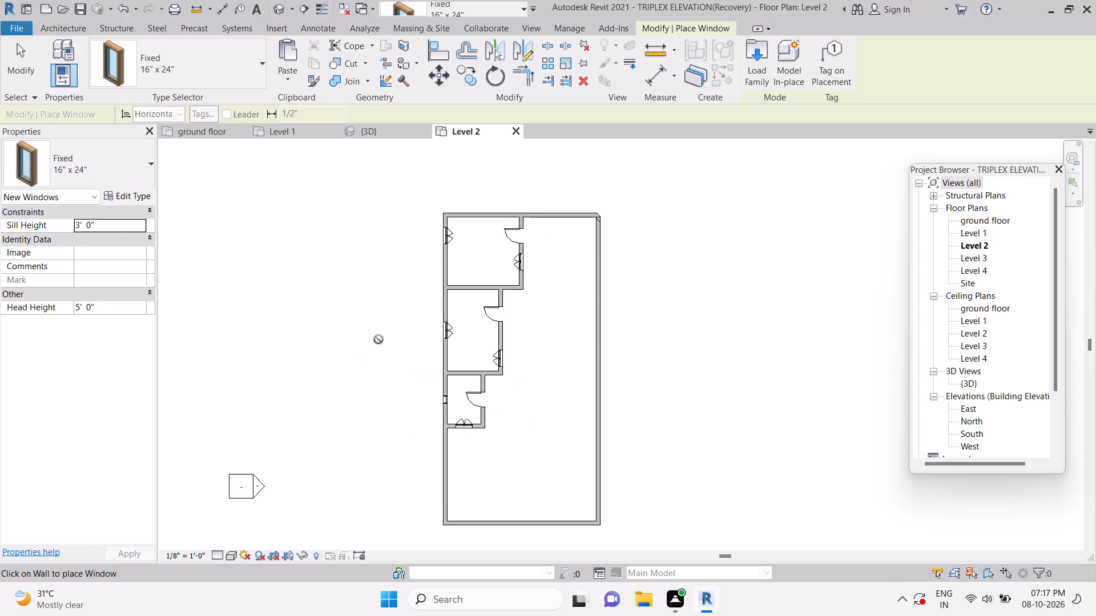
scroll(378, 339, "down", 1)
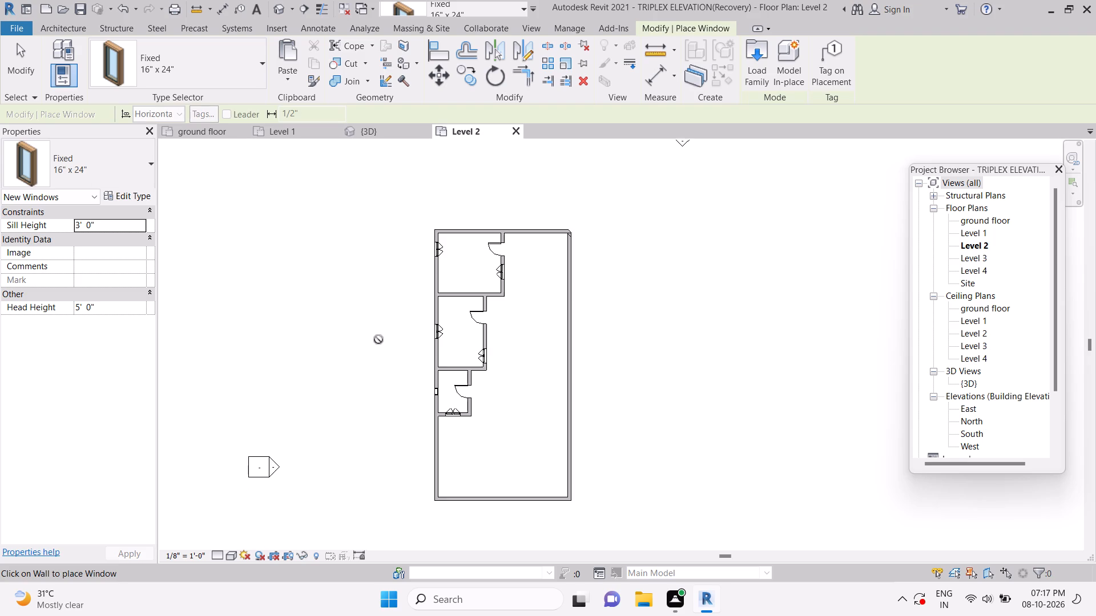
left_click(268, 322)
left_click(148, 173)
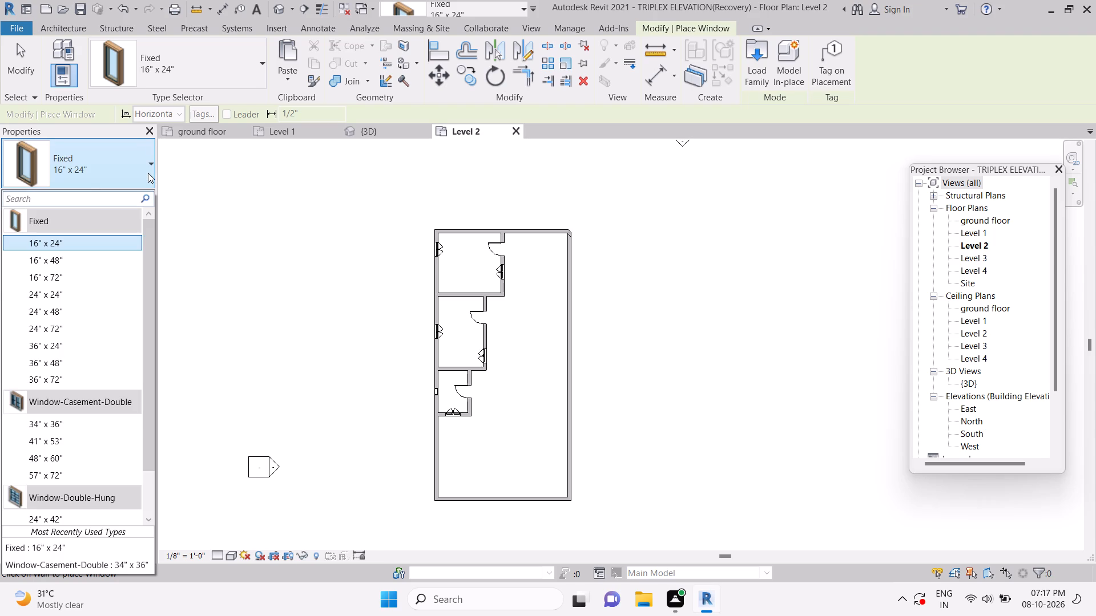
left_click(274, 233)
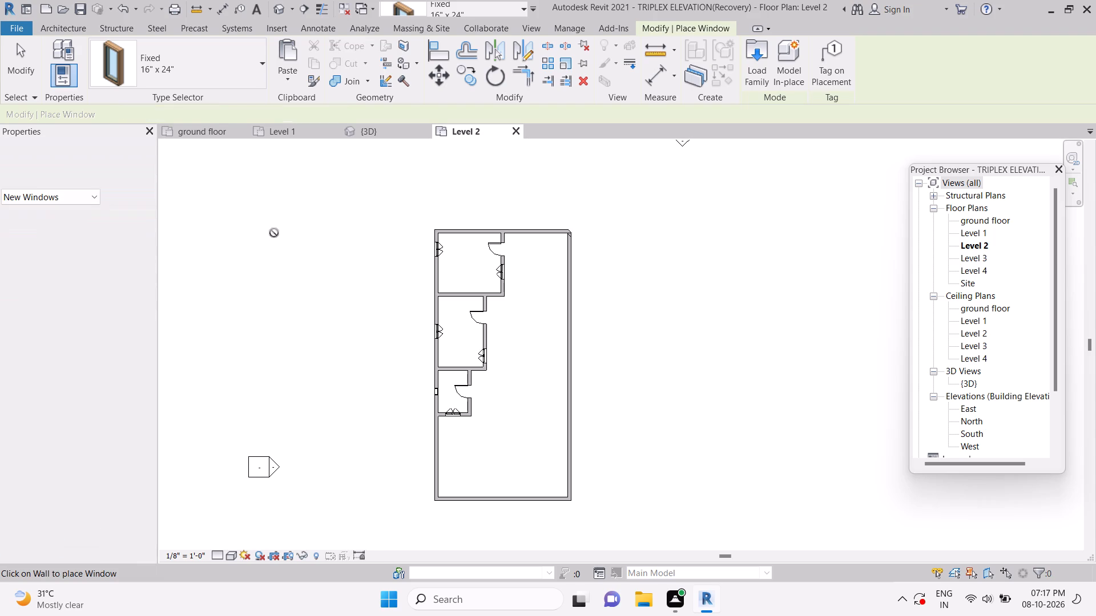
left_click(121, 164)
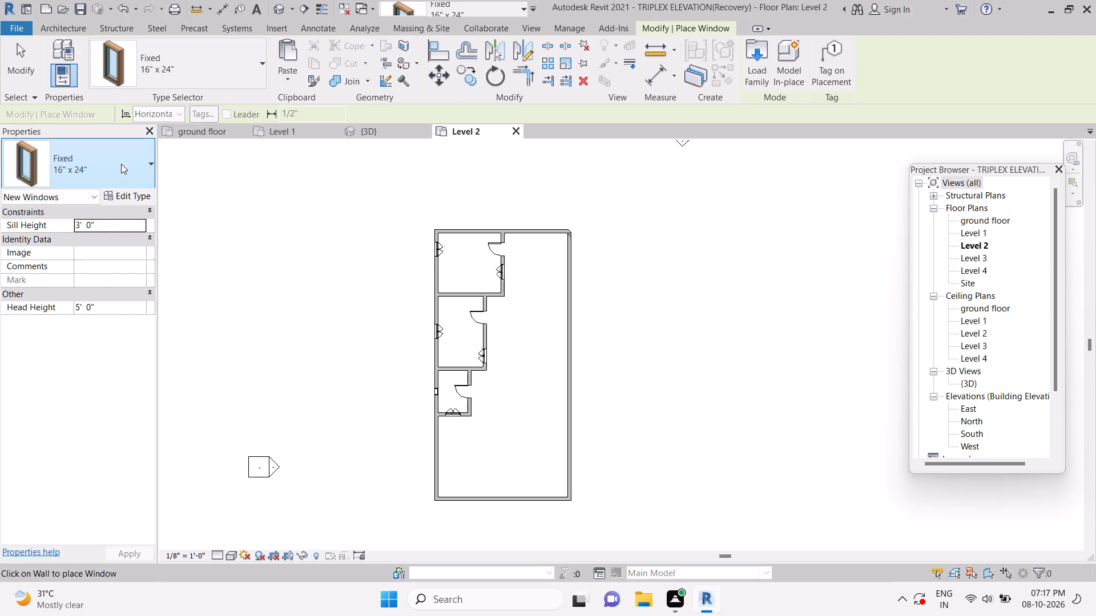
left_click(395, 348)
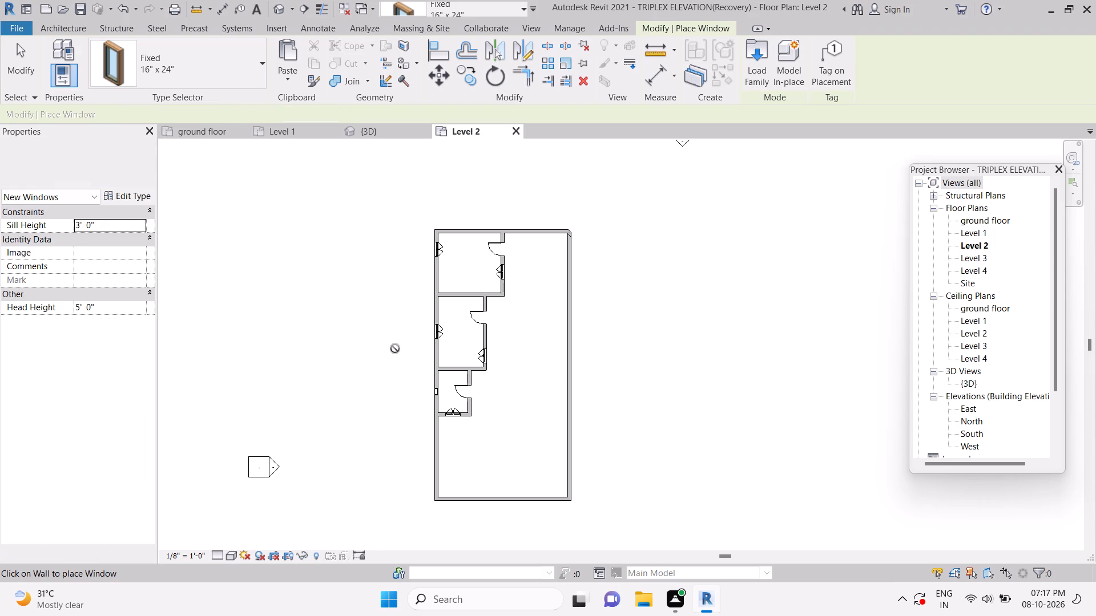
Inspect the top storey's rooms, doors and windows in the 3D view.
left_click(381, 131)
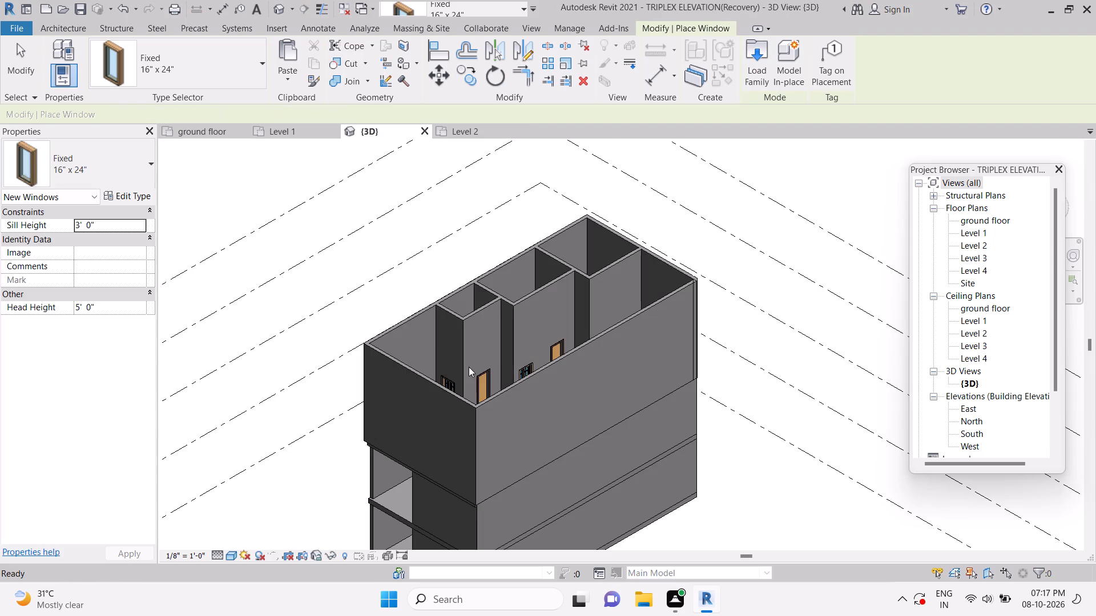
scroll(469, 367, "up", 2)
middle_click(469, 367)
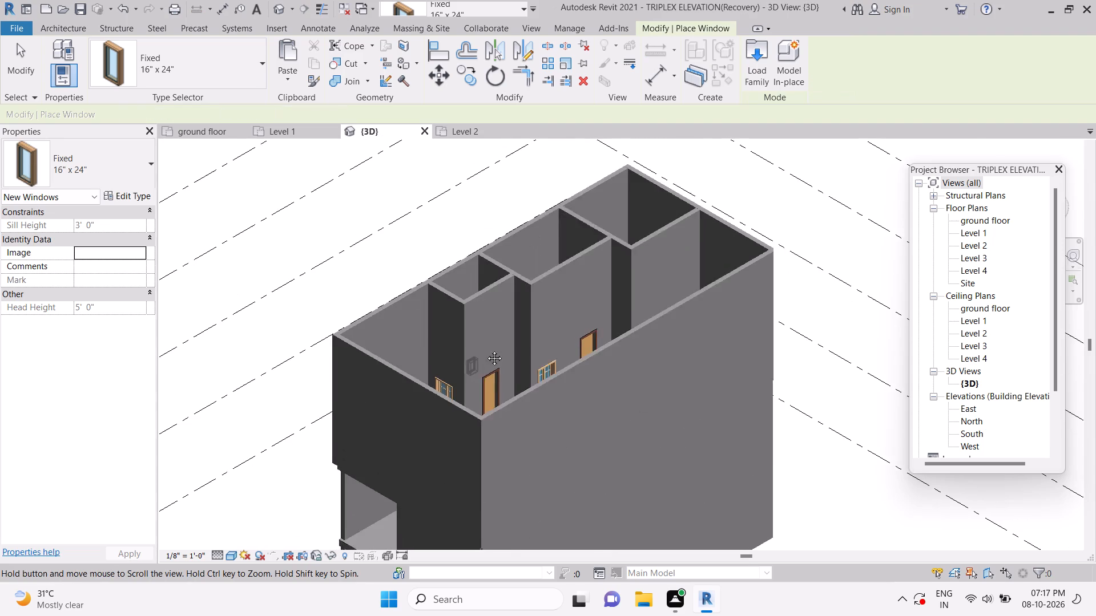
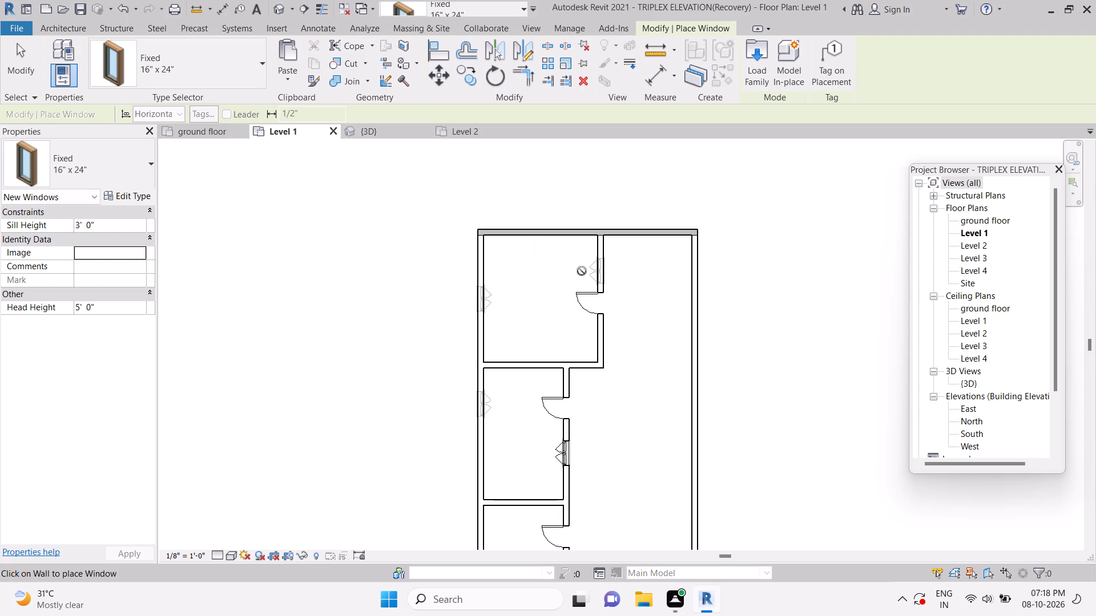
Check the top storey's room walls, doors and windows in the Level 2 plan and the 3D view.
left_click(457, 129)
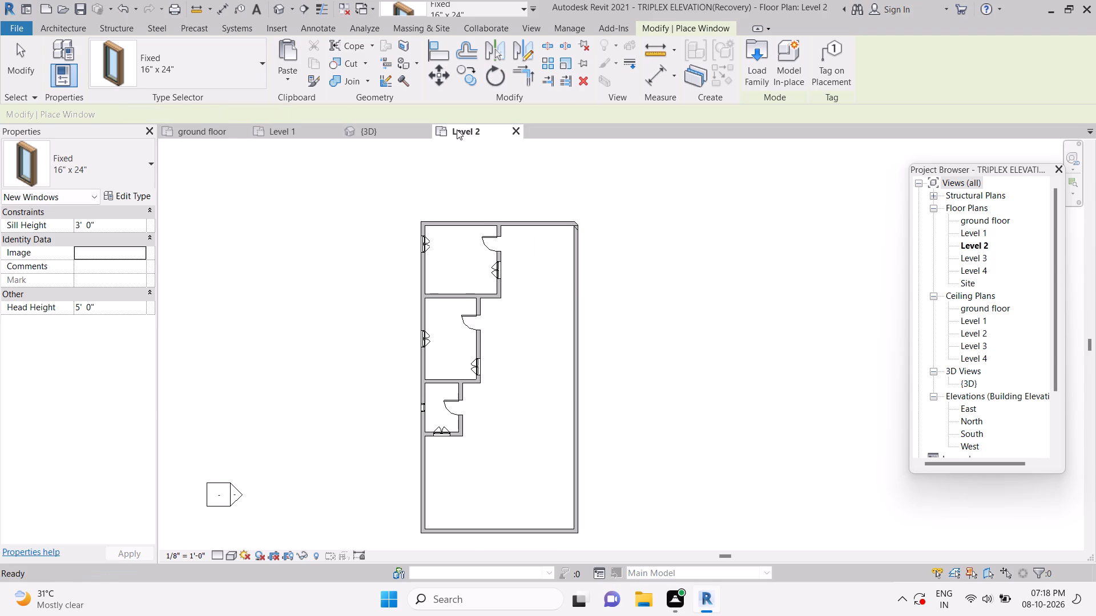
scroll(461, 197, "down", 1)
left_click(385, 133)
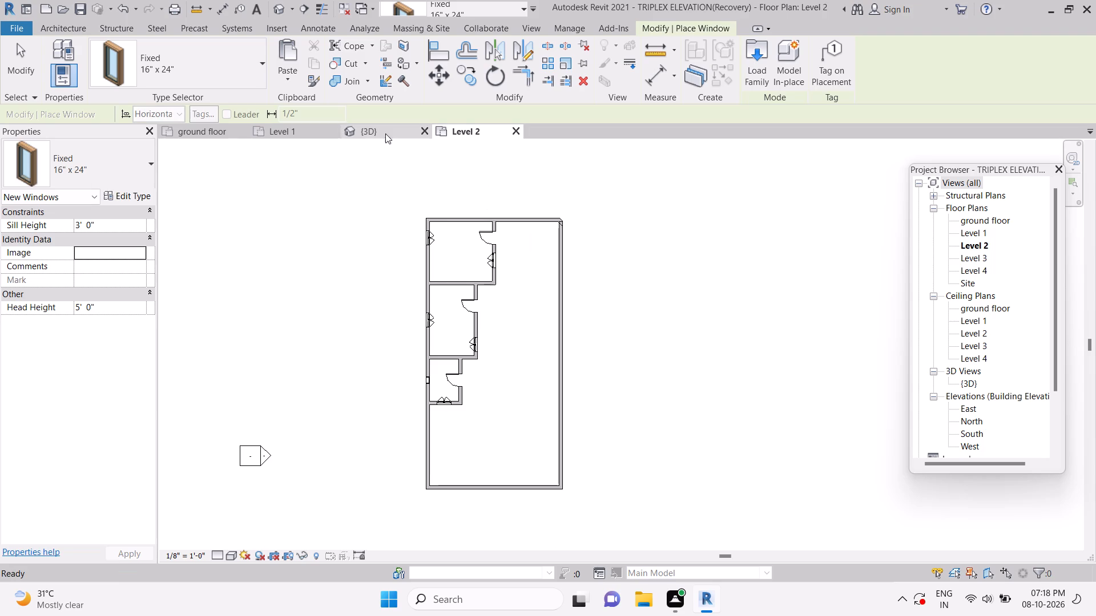
scroll(399, 186, "down", 4)
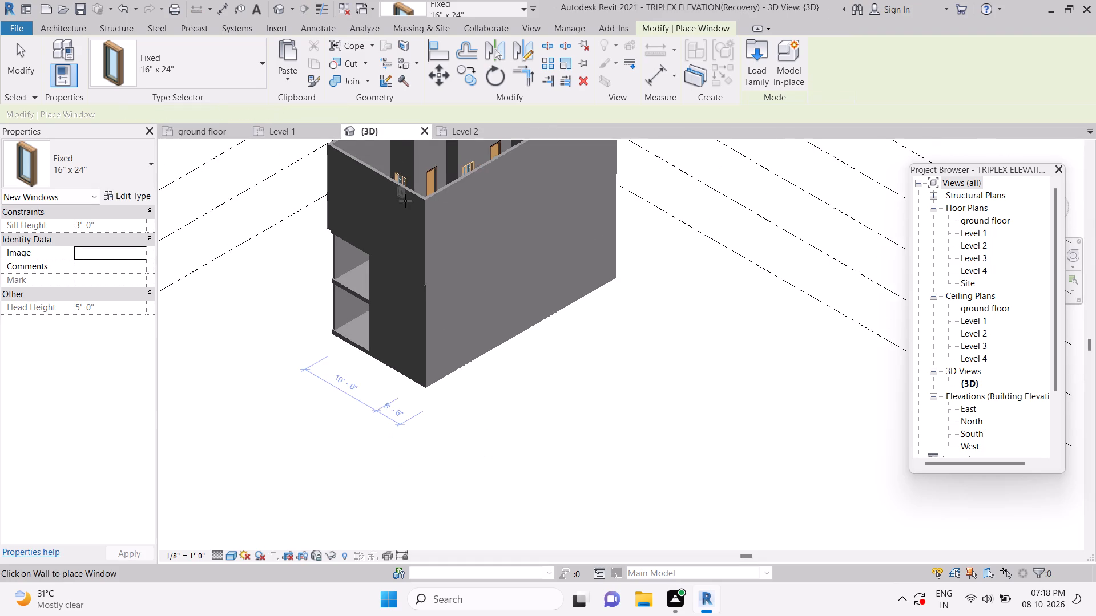
middle_click_drag(405, 201, 477, 330)
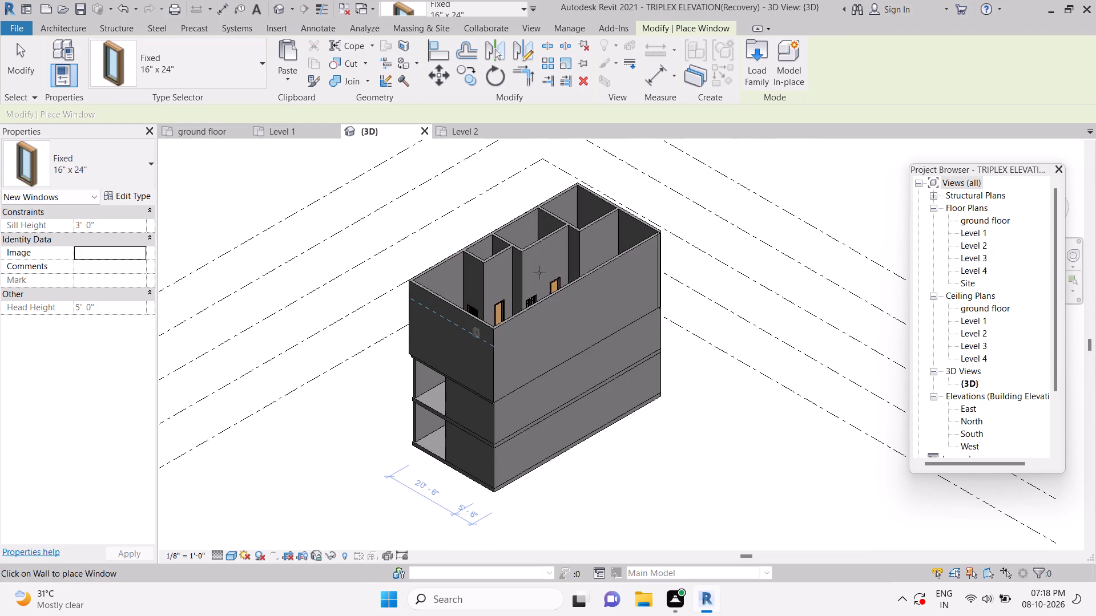
scroll(622, 237, "up", 8)
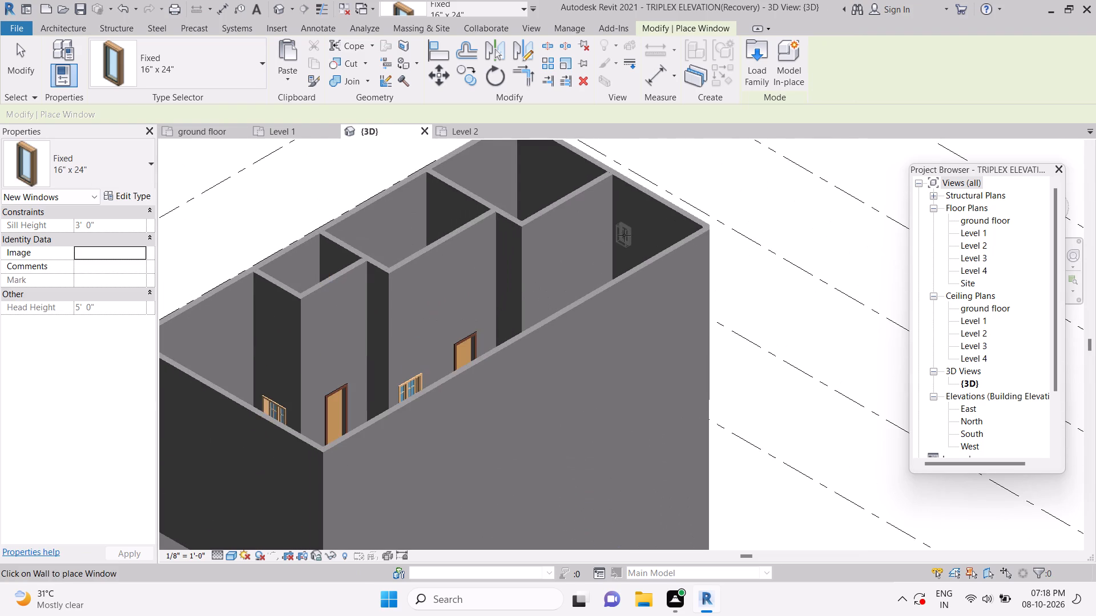
scroll(624, 235, "up", 5)
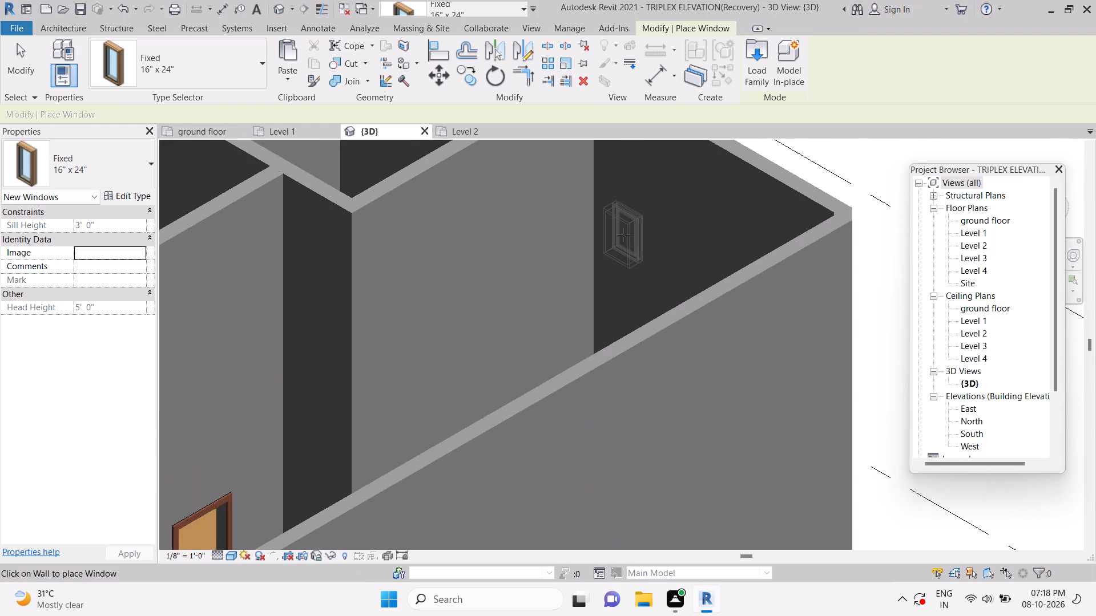
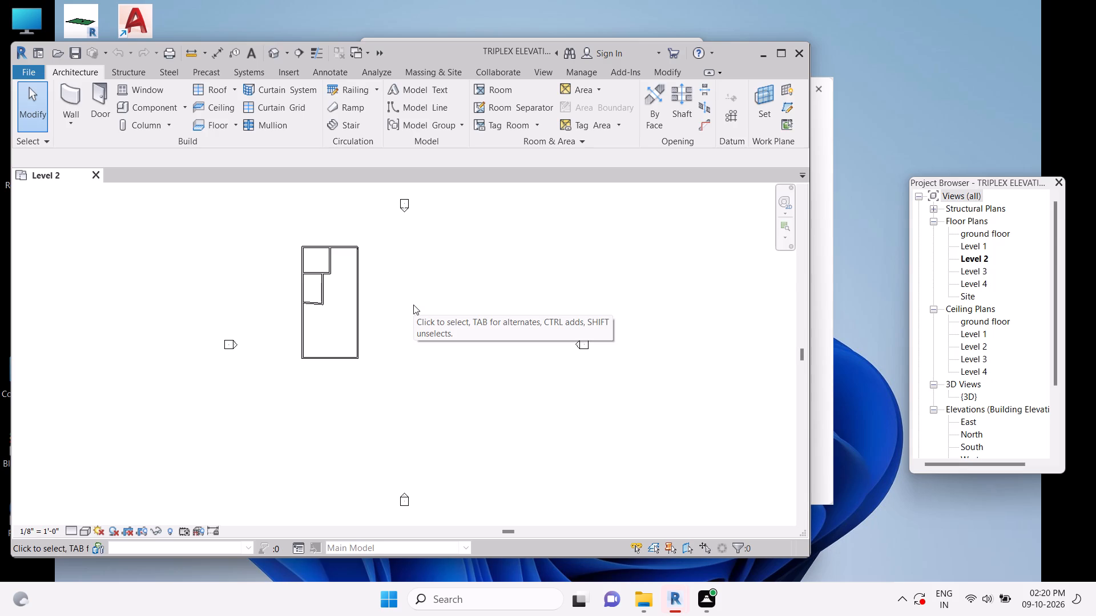
Examine the room walls, doors and windows in the ground floor and Level 1 plans for comparison with Level 2.
scroll(414, 306, "up", 6)
scroll(0, 366, "up", 1)
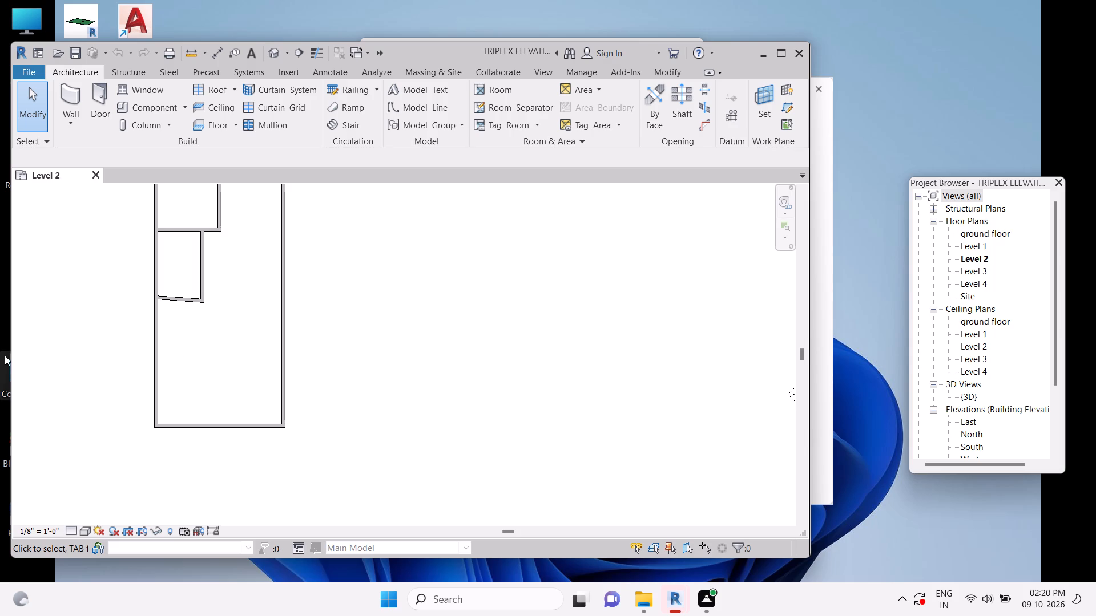
middle_click_drag(228, 266, 504, 317)
scroll(504, 317, "up", 4)
scroll(504, 309, "down", 5)
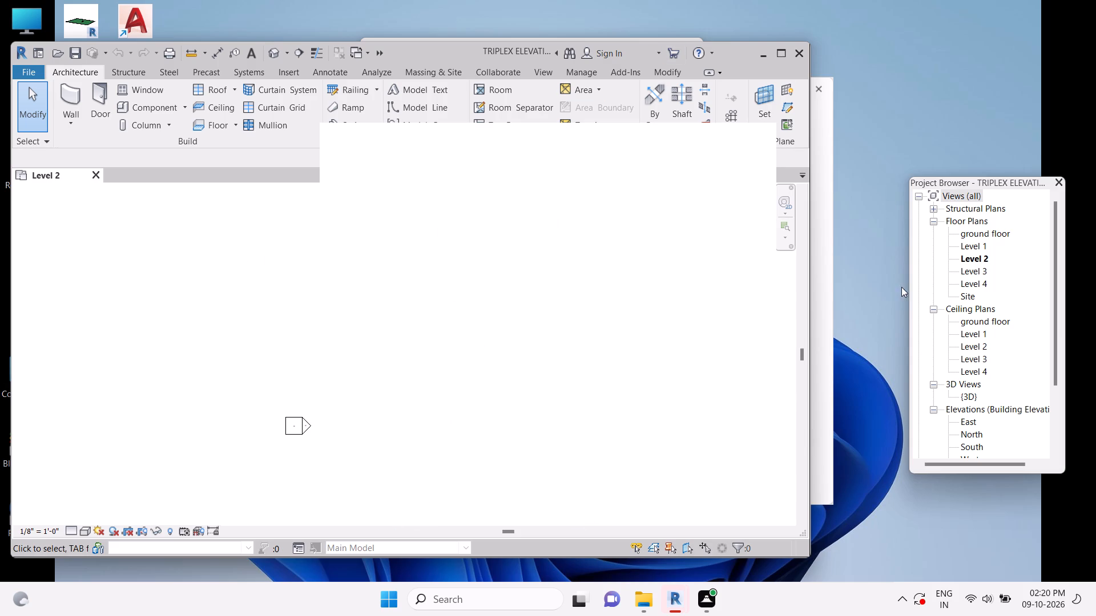
double_click(989, 234)
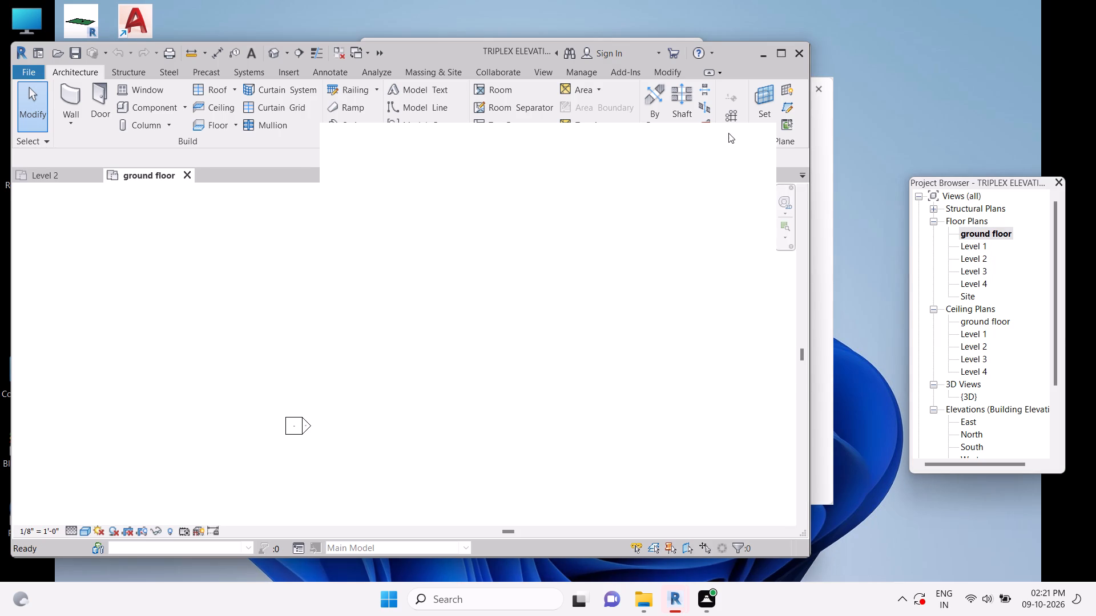
left_click(756, 144)
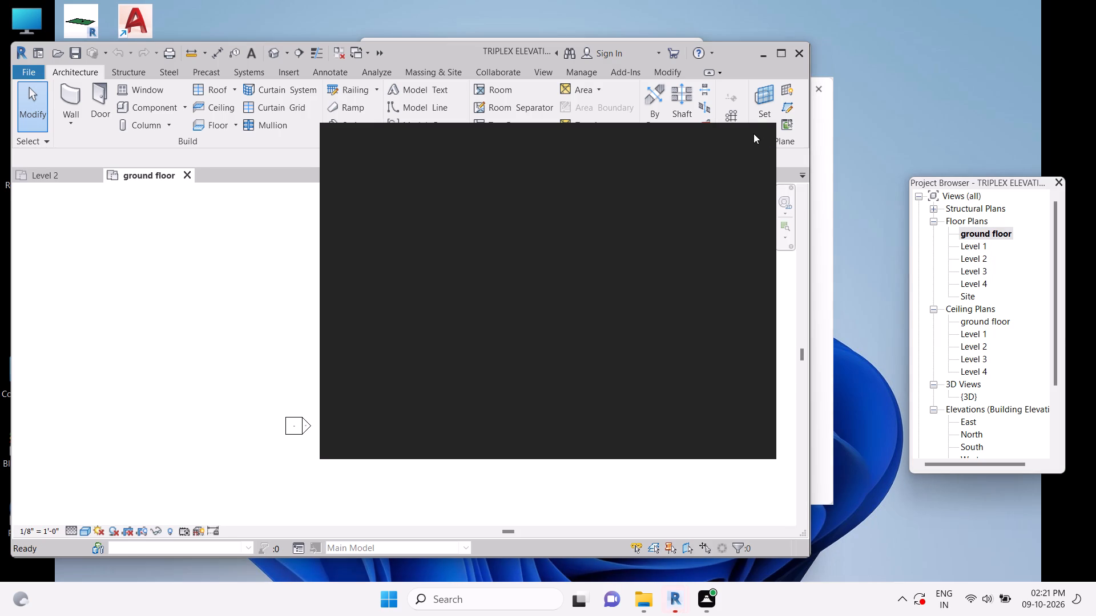
left_click(747, 141)
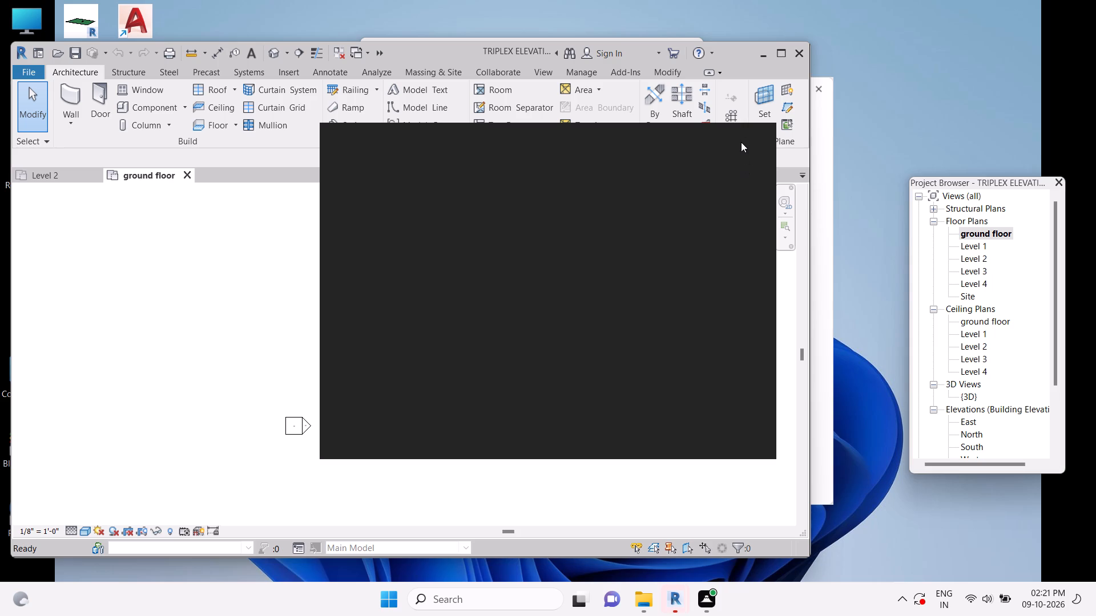
double_click(741, 144)
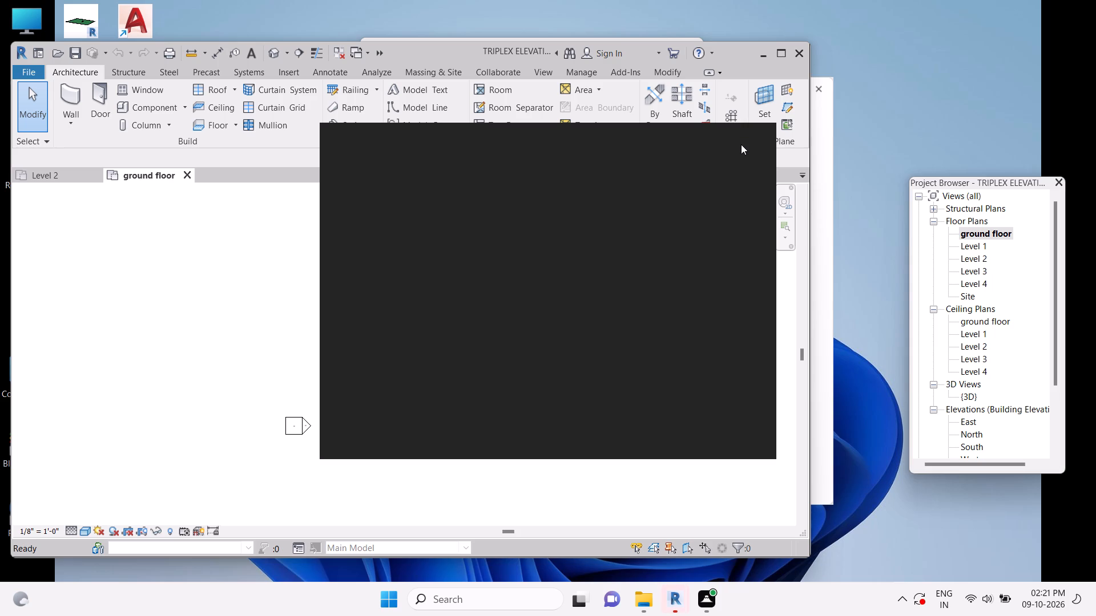
left_click(760, 140)
left_click(737, 141)
double_click(767, 133)
double_click(734, 144)
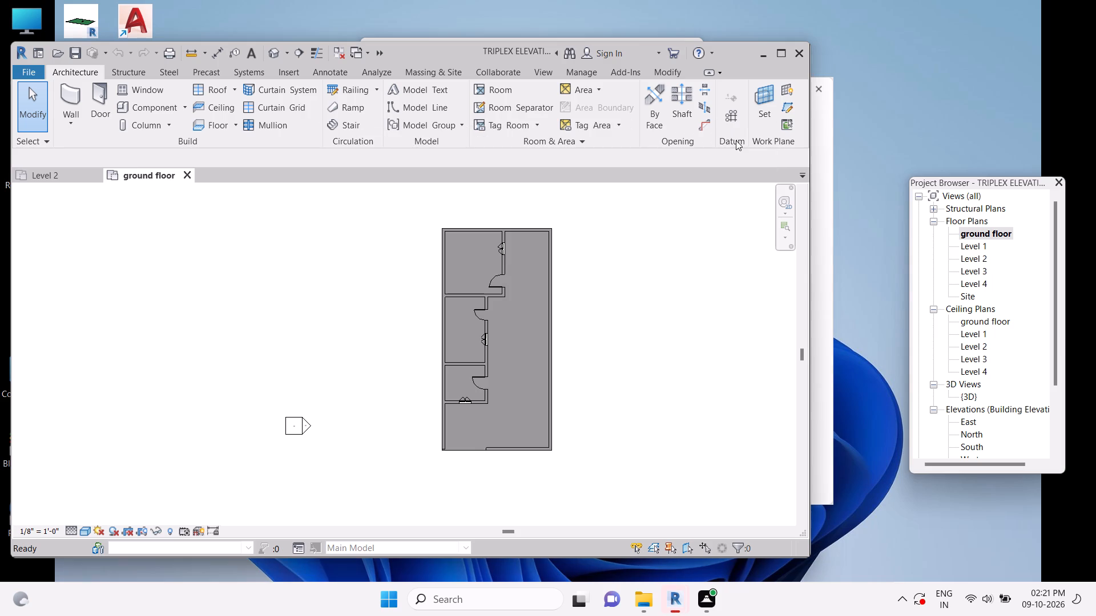
scroll(628, 247, "up", 5)
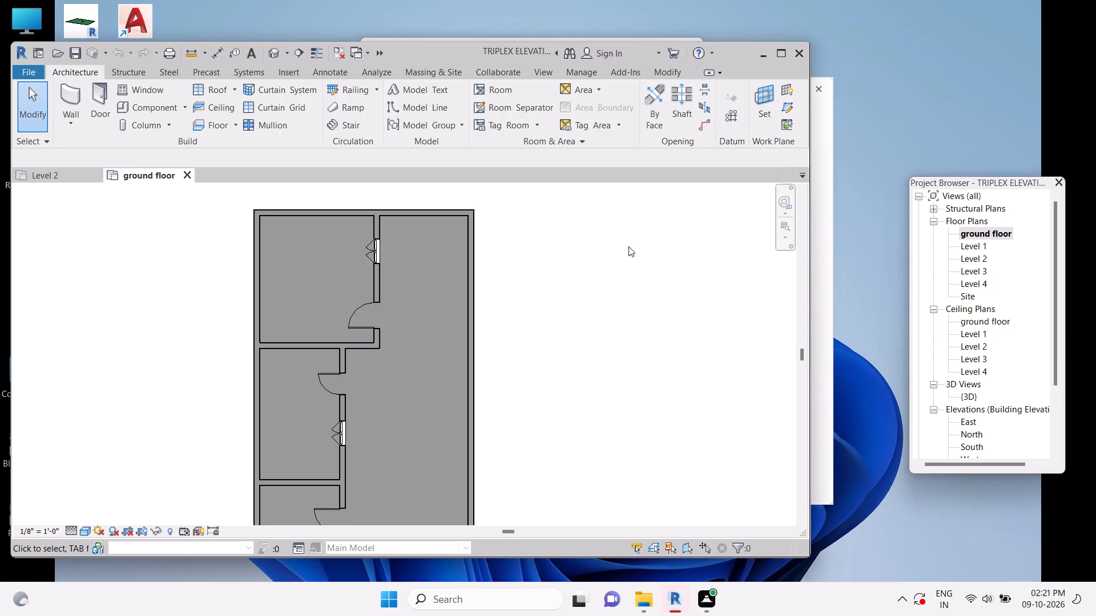
scroll(628, 246, "up", 2)
scroll(628, 246, "down", 5)
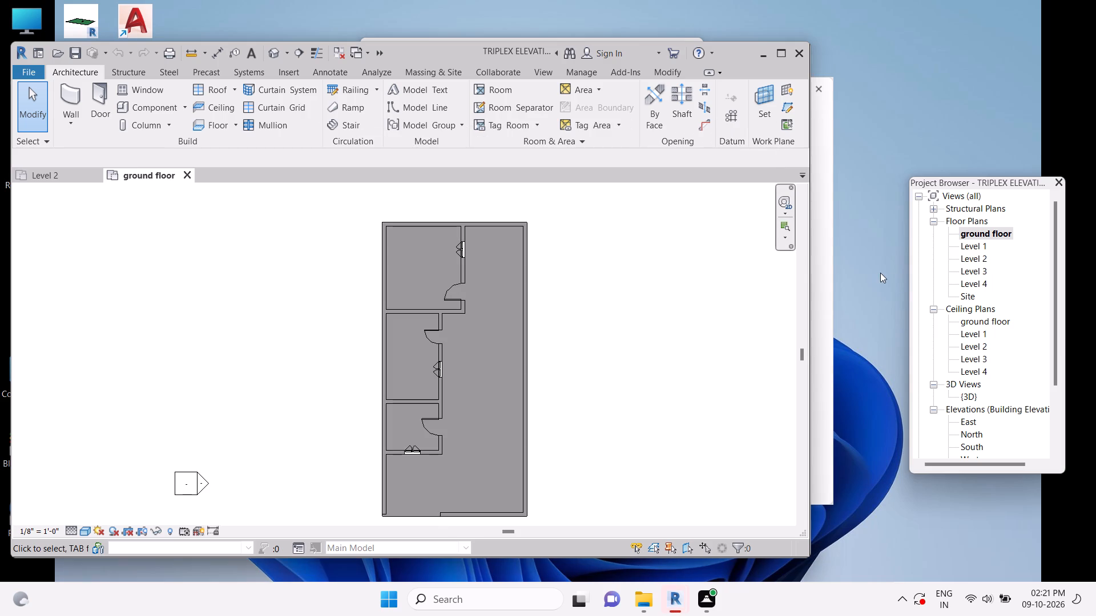
double_click(974, 244)
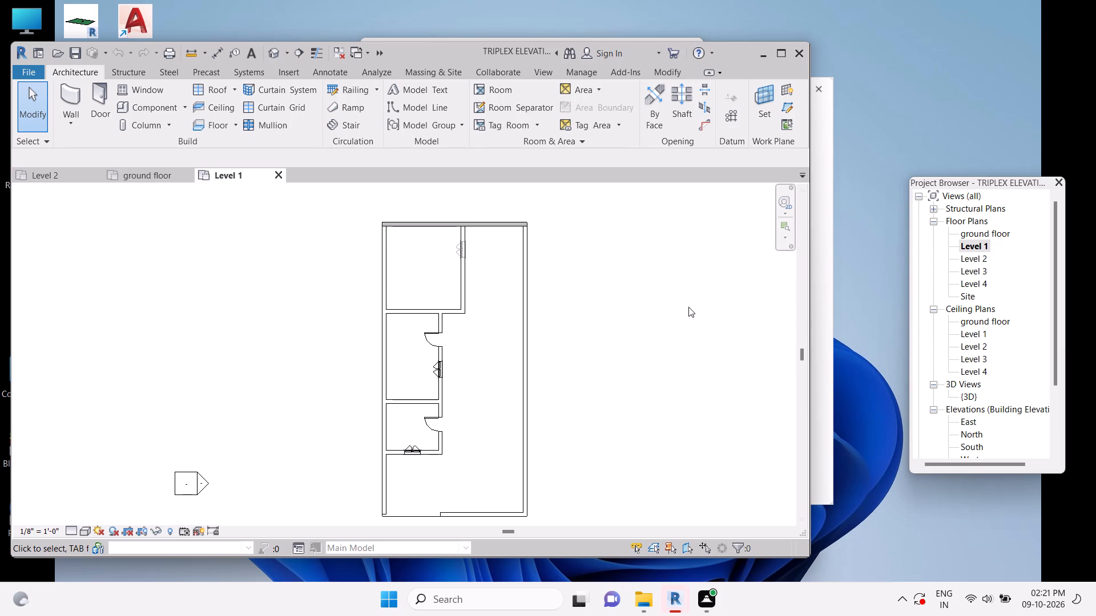
scroll(688, 307, "up", 5)
scroll(688, 307, "down", 5)
middle_click_drag(411, 344, 472, 376)
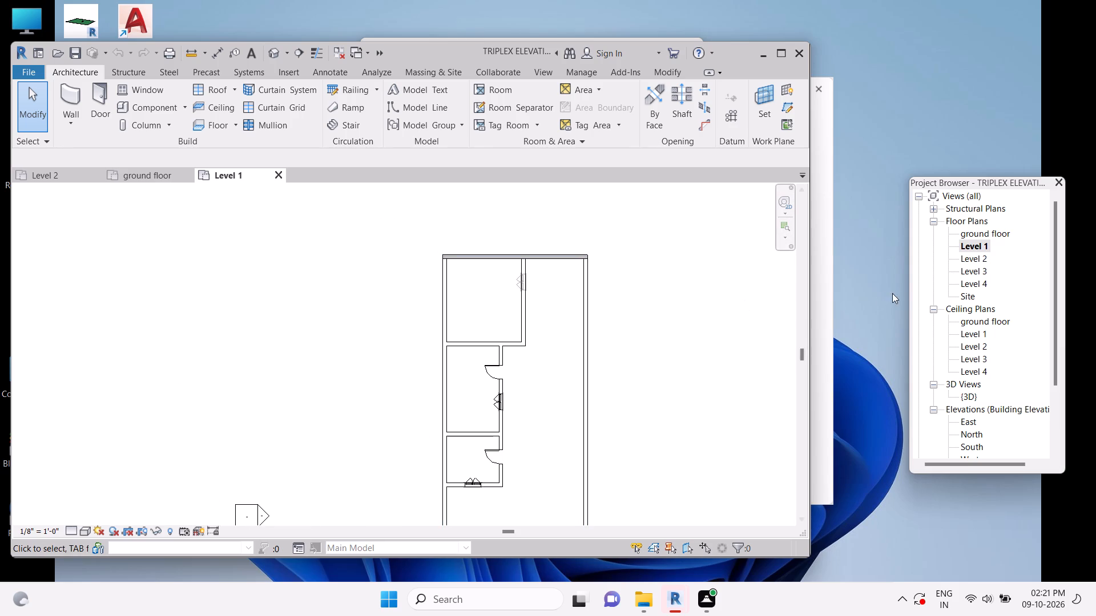
Look through the Level 2, Level 3 and Level 4 floor plans to compare their wall layouts.
double_click(969, 259)
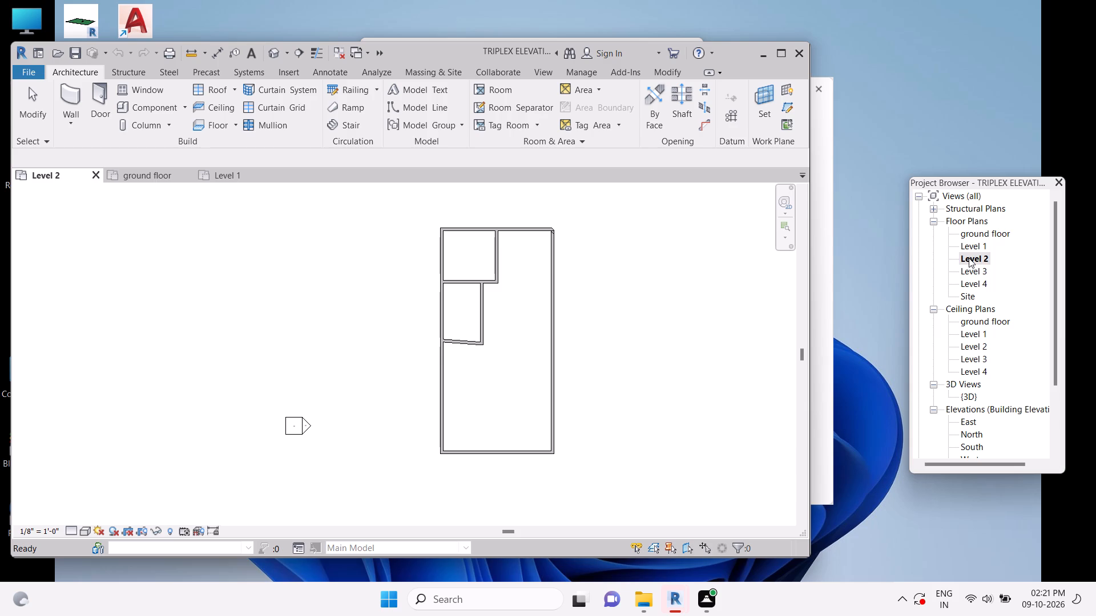
double_click(976, 270)
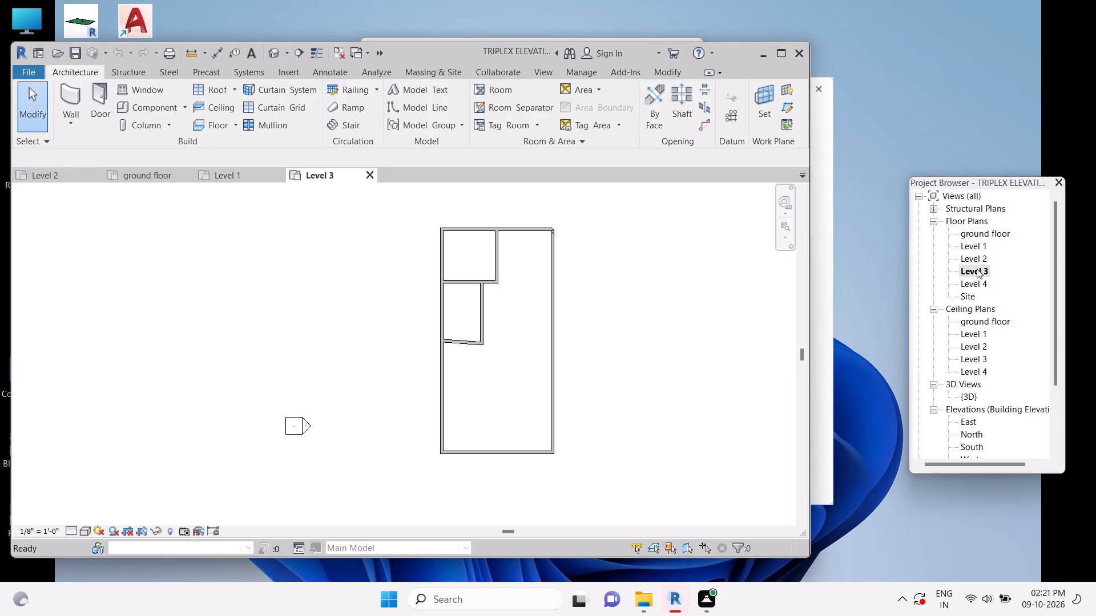
double_click(978, 278)
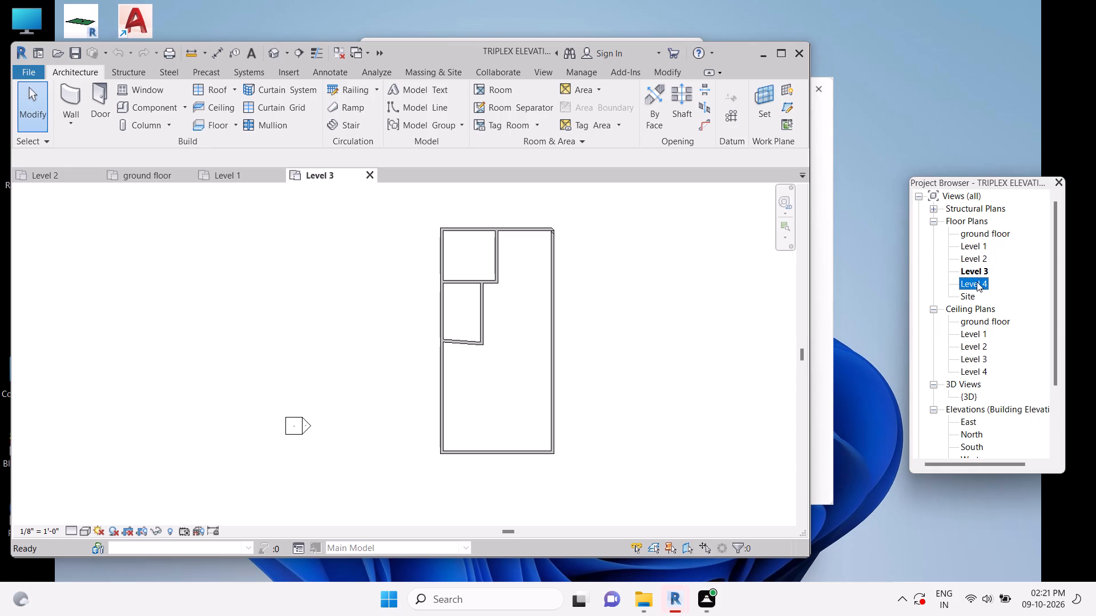
double_click(977, 282)
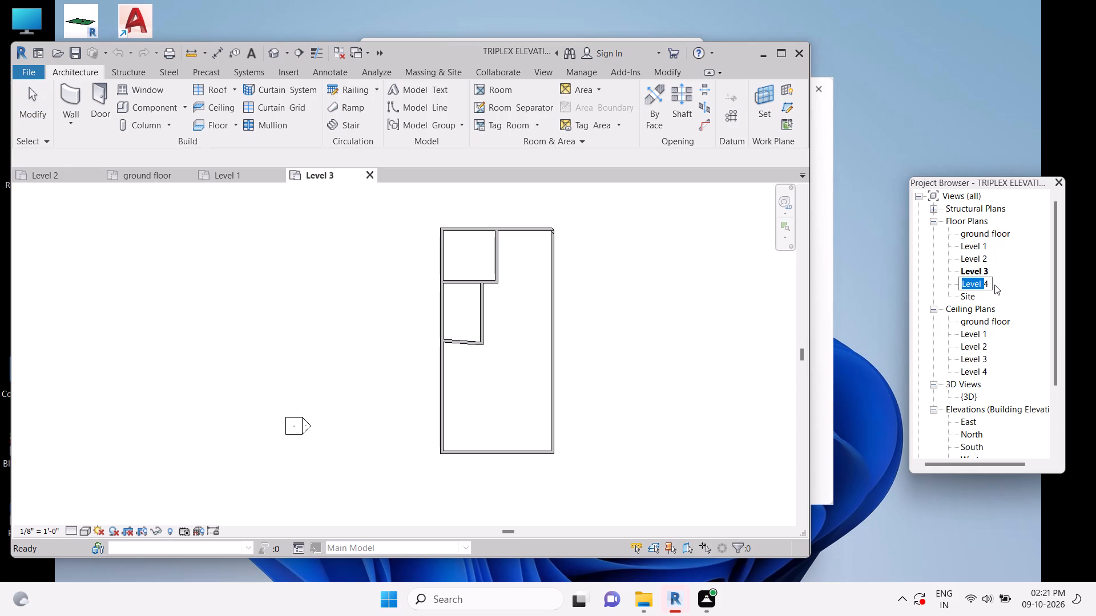
left_click(996, 286)
double_click(986, 286)
left_click(1012, 283)
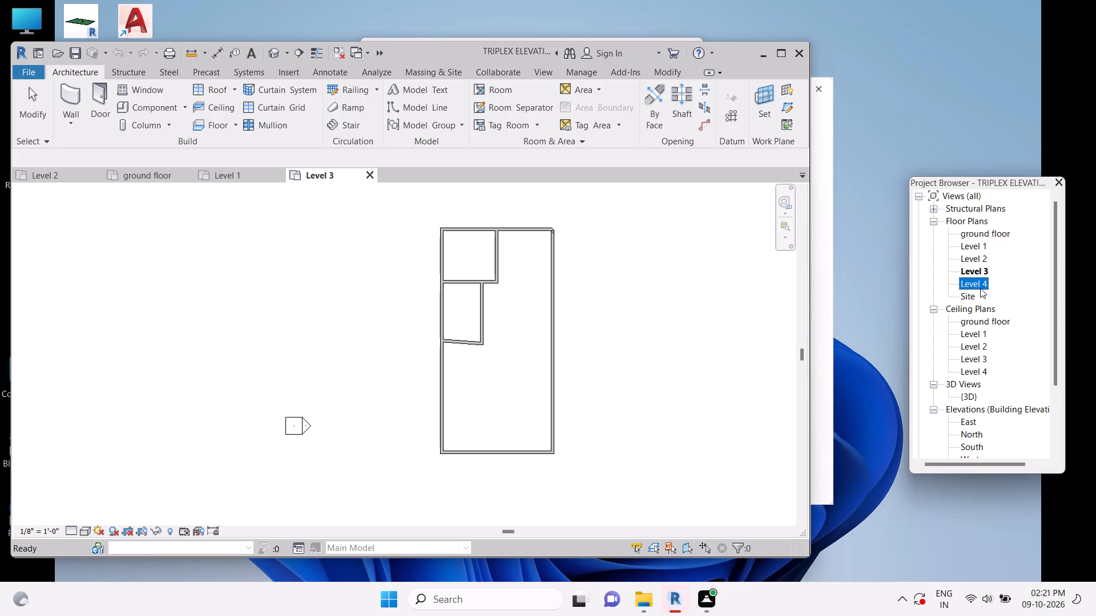
double_click(982, 286)
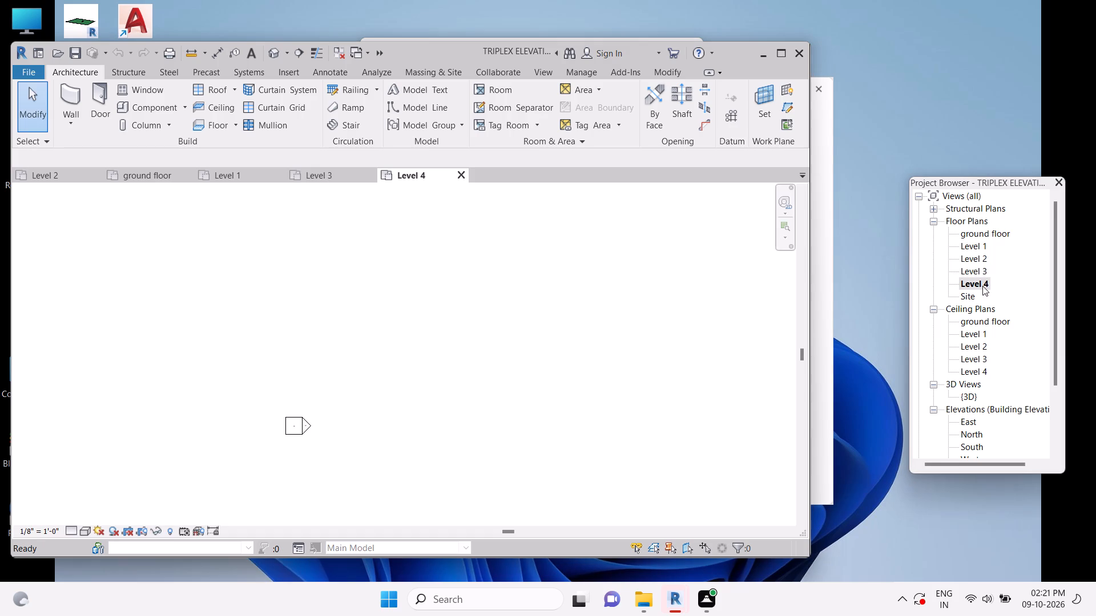
scroll(982, 286, "down", 1)
scroll(982, 286, "up", 2)
Inspect the top storey's exterior walls and room partitions in the 3D view.
left_click(553, 78)
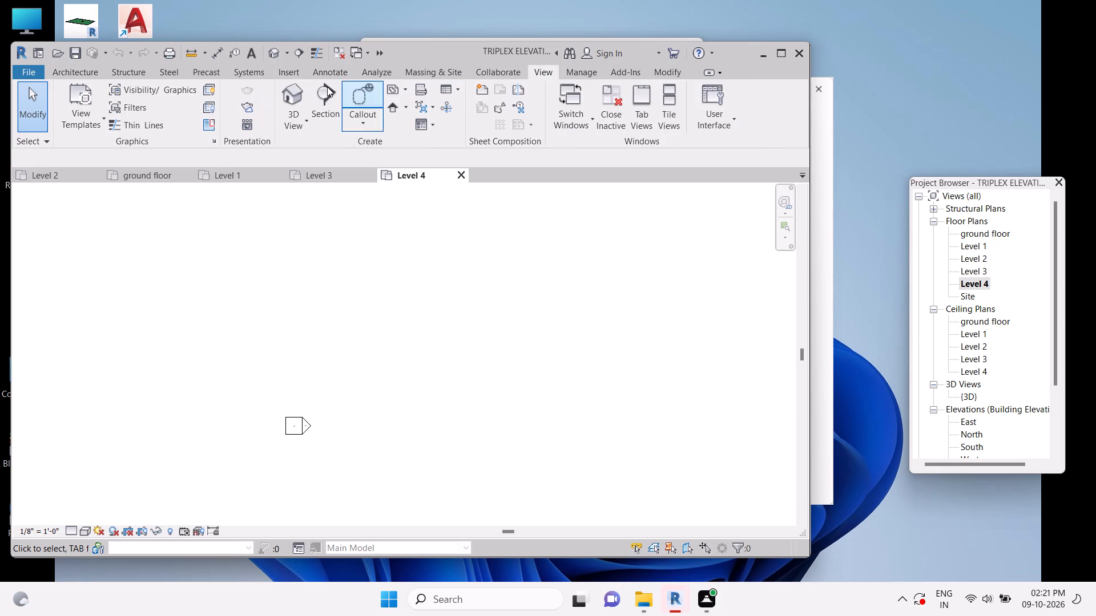
left_click(293, 87)
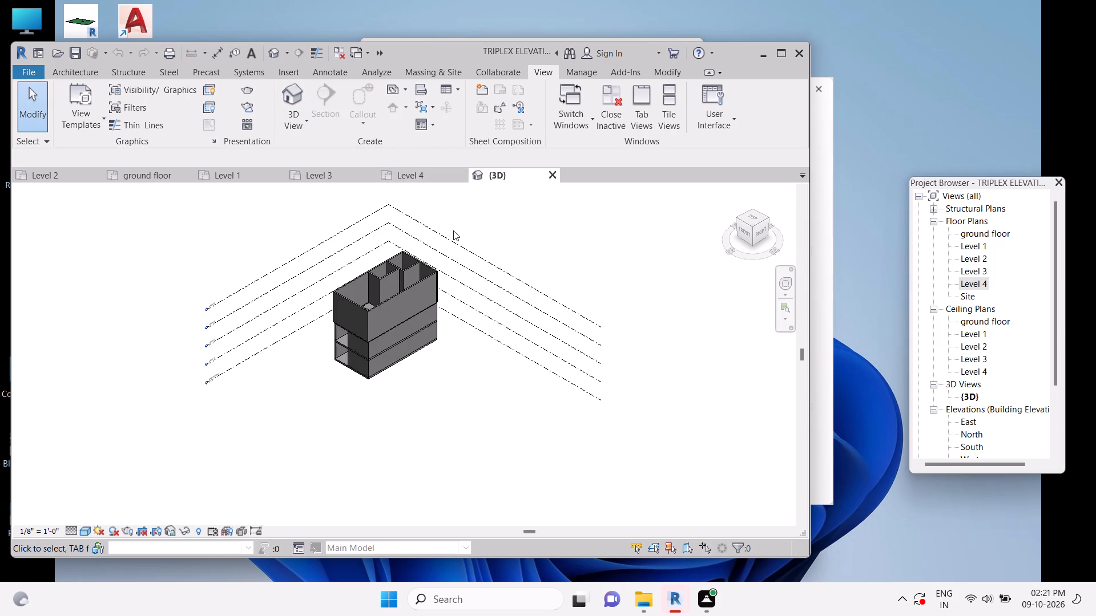
scroll(453, 230, "up", 7)
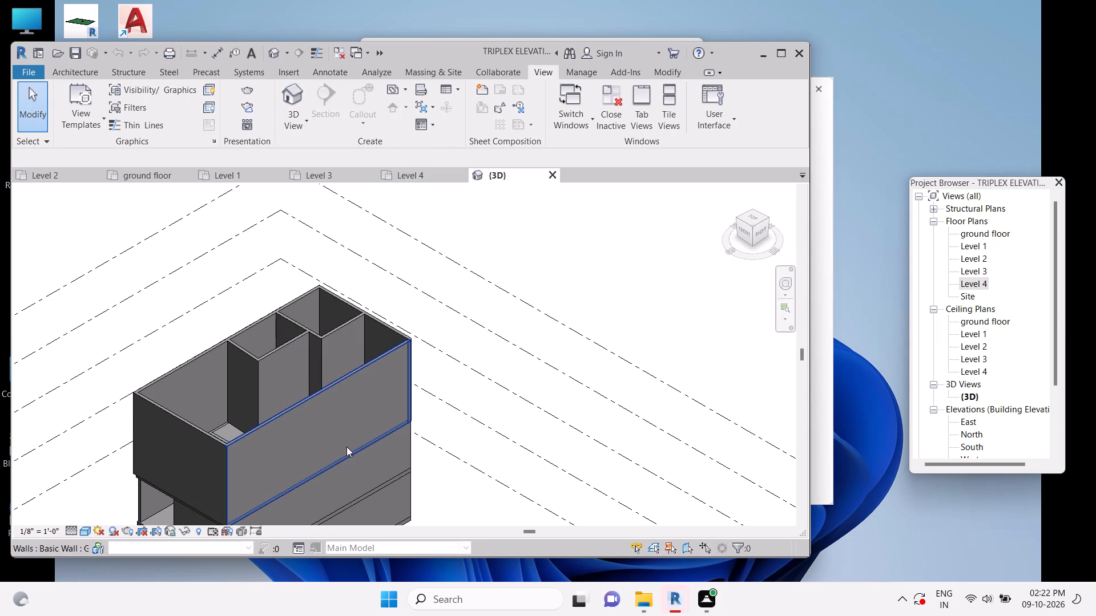
middle_click_drag(347, 447, 490, 379)
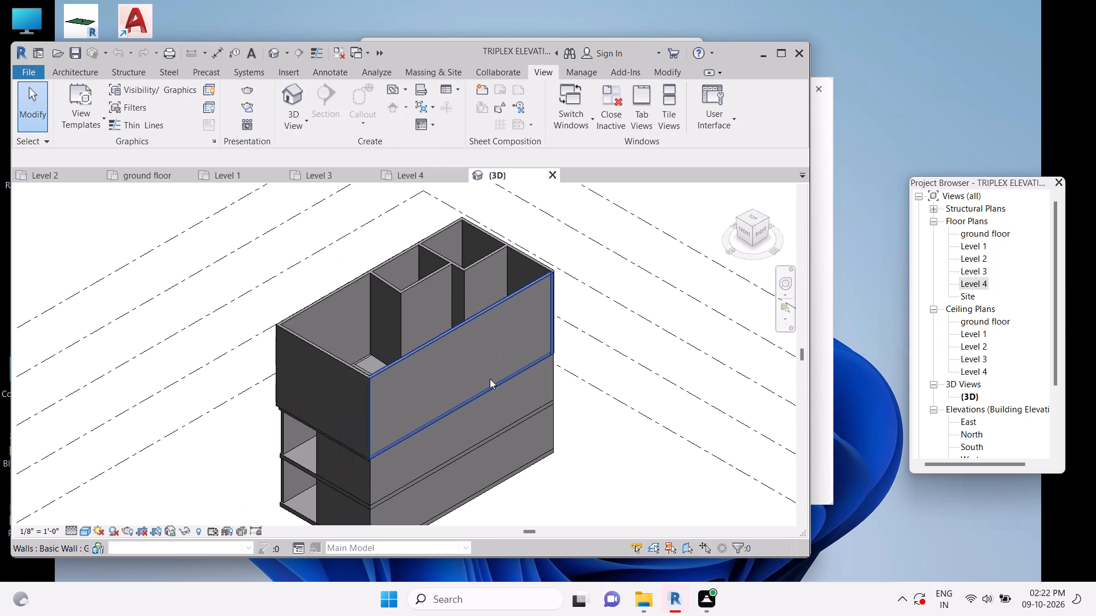
scroll(490, 379, "up", 4)
scroll(490, 379, "down", 3)
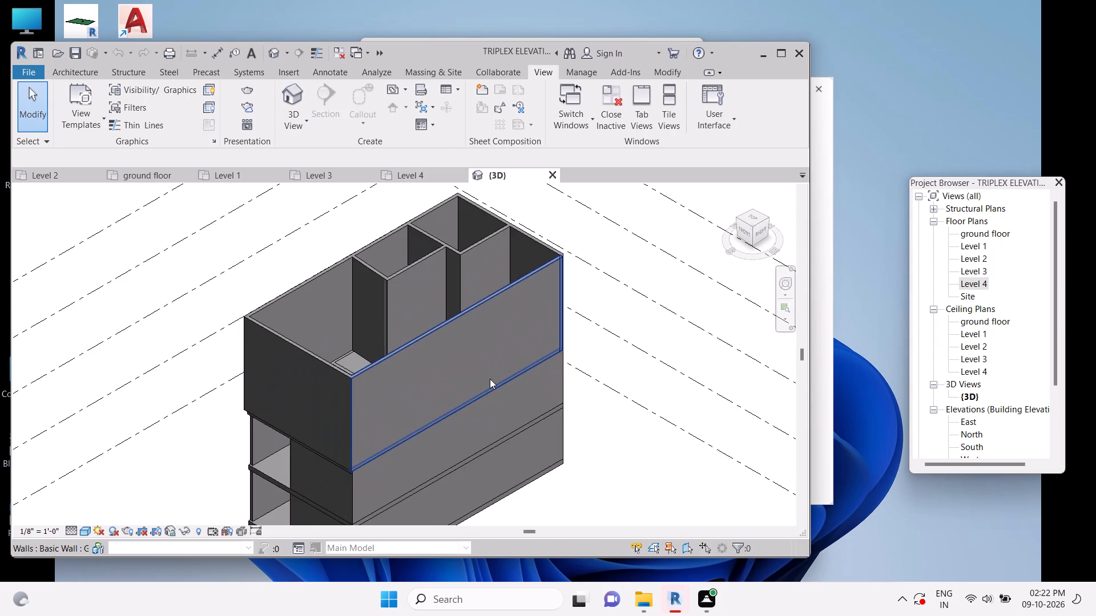
scroll(490, 379, "down", 2)
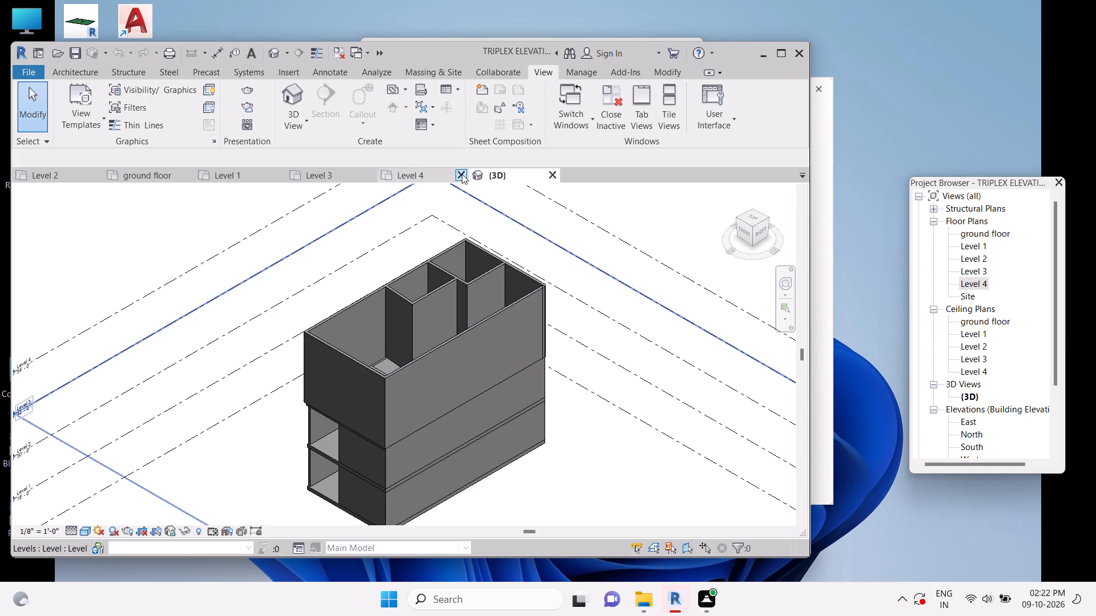
Close the Level 4 plan and delete the slanted south wall of the second room in the Level 2 plan.
left_click(460, 174)
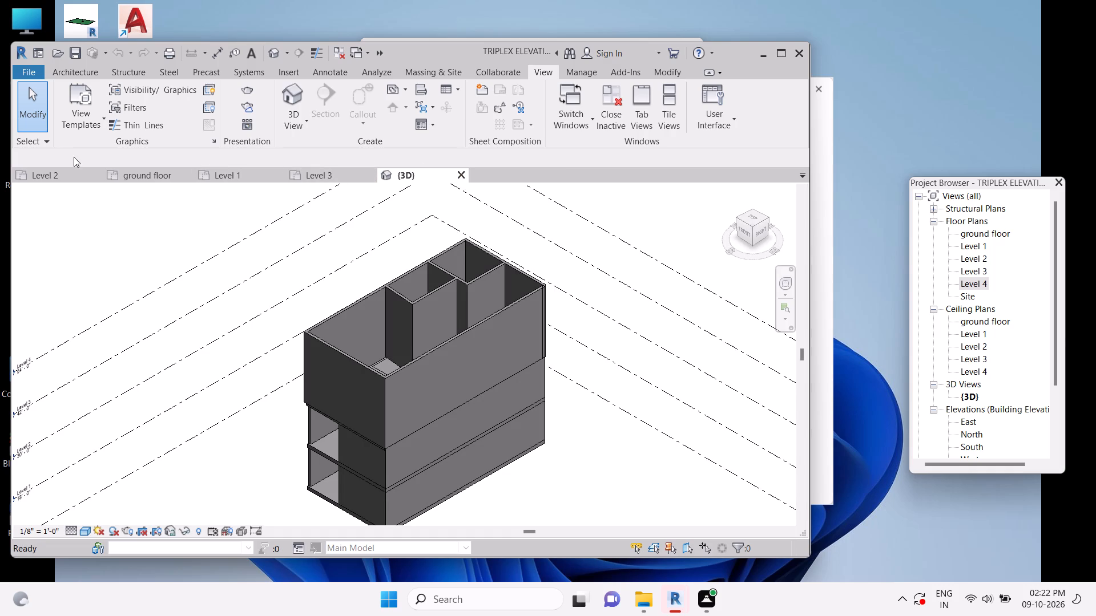
left_click(74, 179)
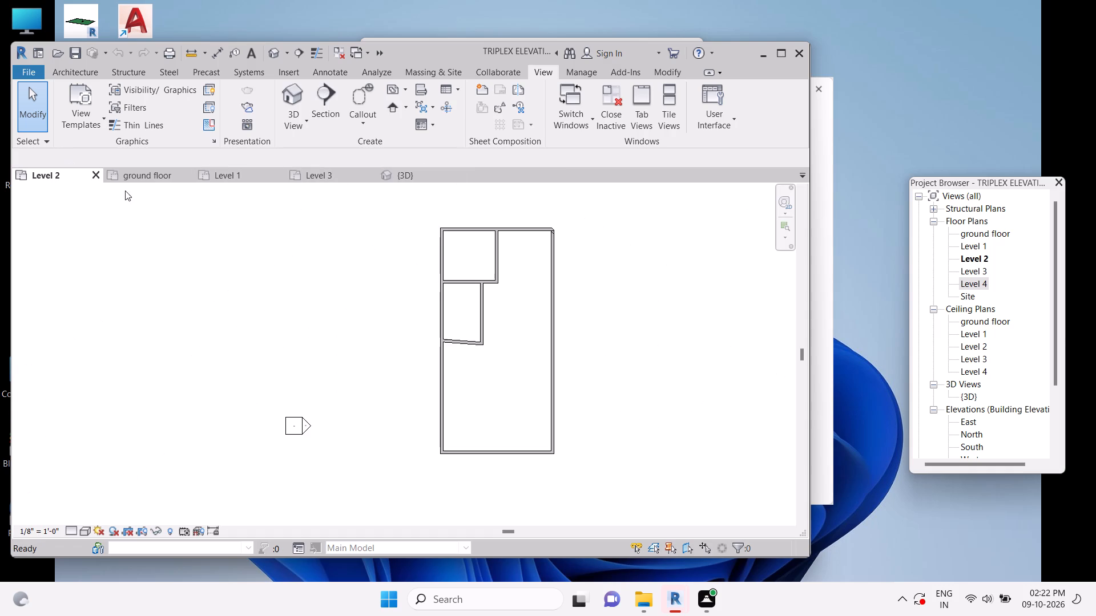
left_click(465, 340)
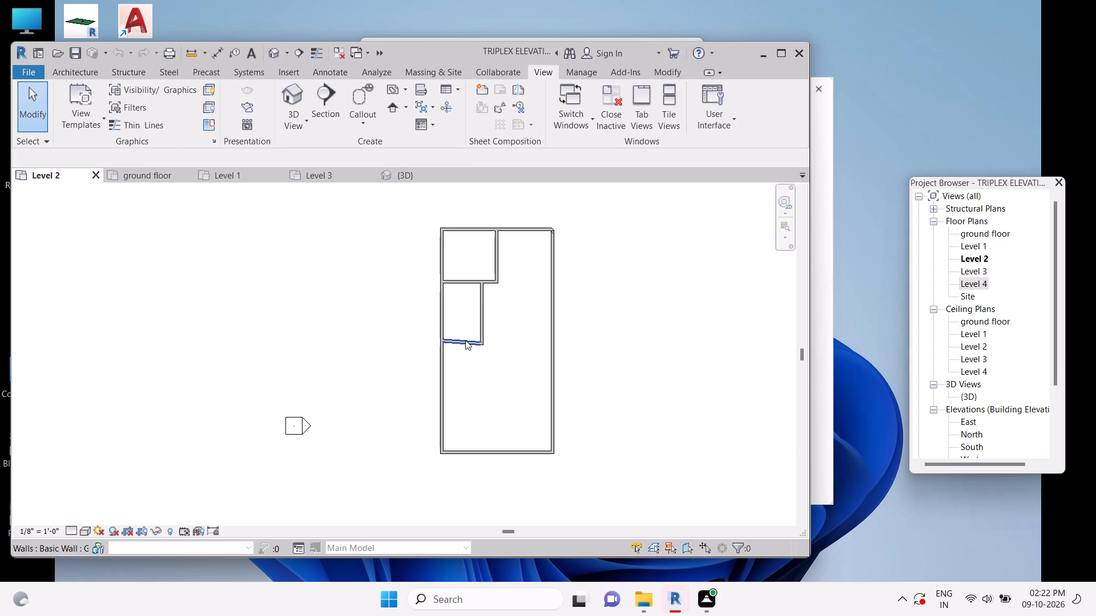
key("Delete")
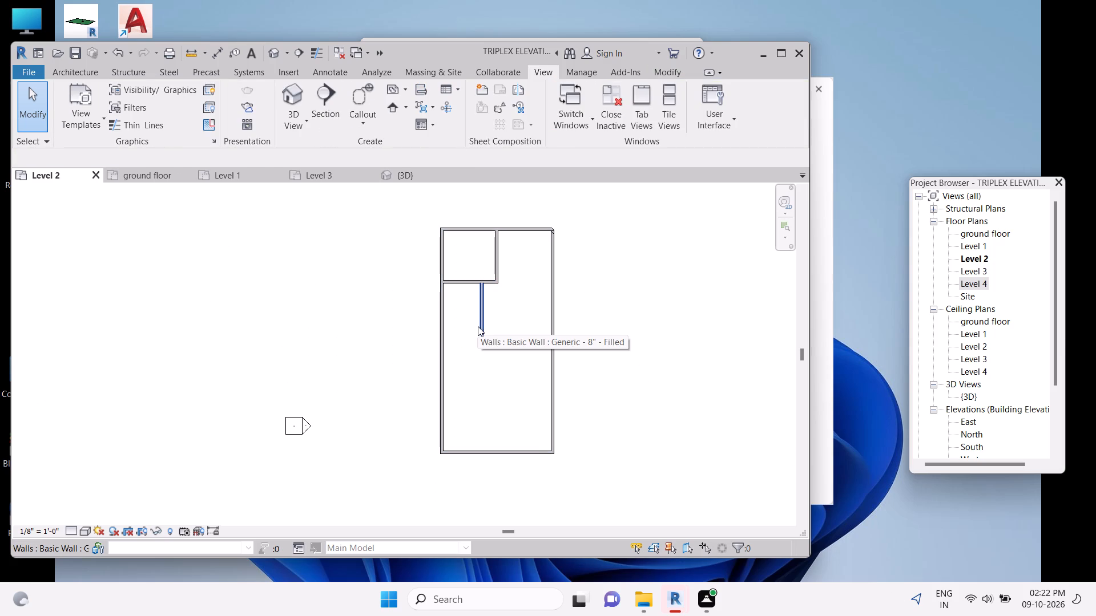
Draw a straight Generic - 8" - Filled wall from the second room's partition end to the west exterior wall, about 14' 6" south of the first room's wall.
left_click(90, 75)
left_click(76, 91)
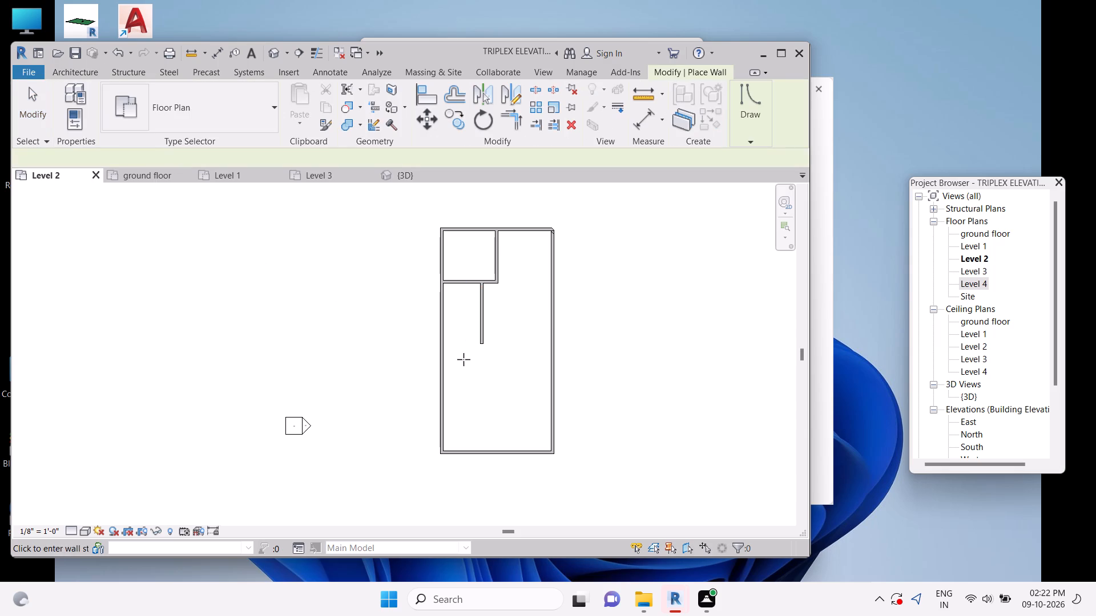
left_click_drag(480, 344, 444, 345)
left_click(444, 345)
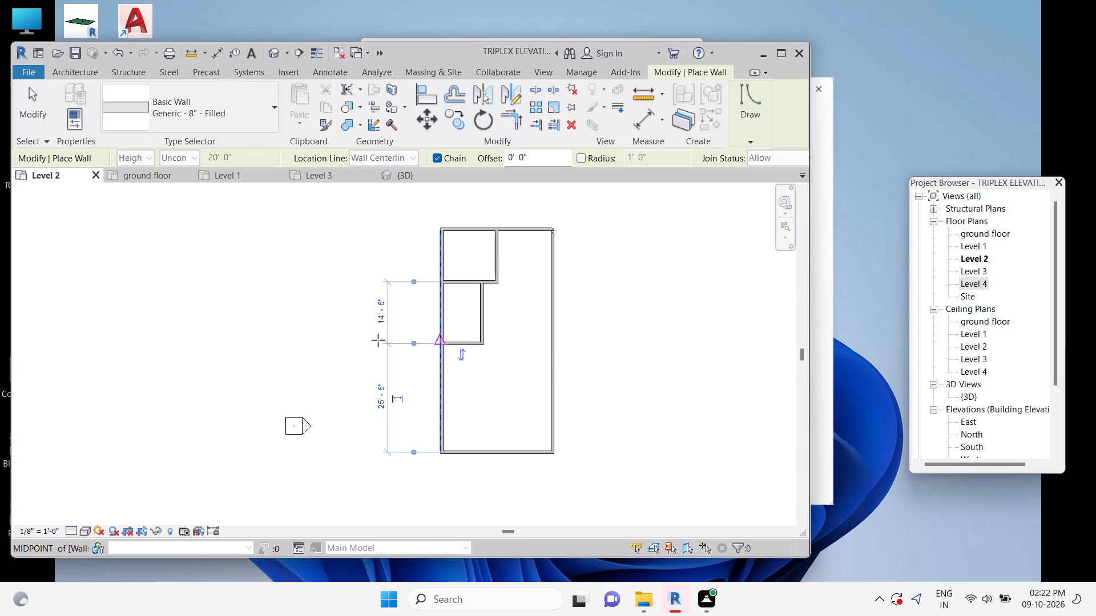
key("Escape")
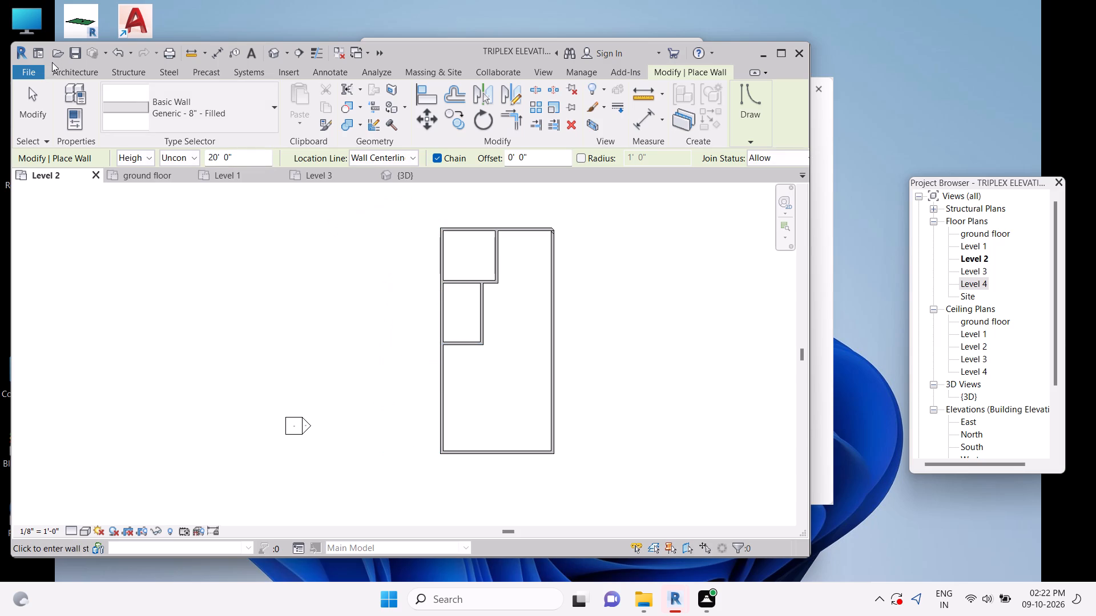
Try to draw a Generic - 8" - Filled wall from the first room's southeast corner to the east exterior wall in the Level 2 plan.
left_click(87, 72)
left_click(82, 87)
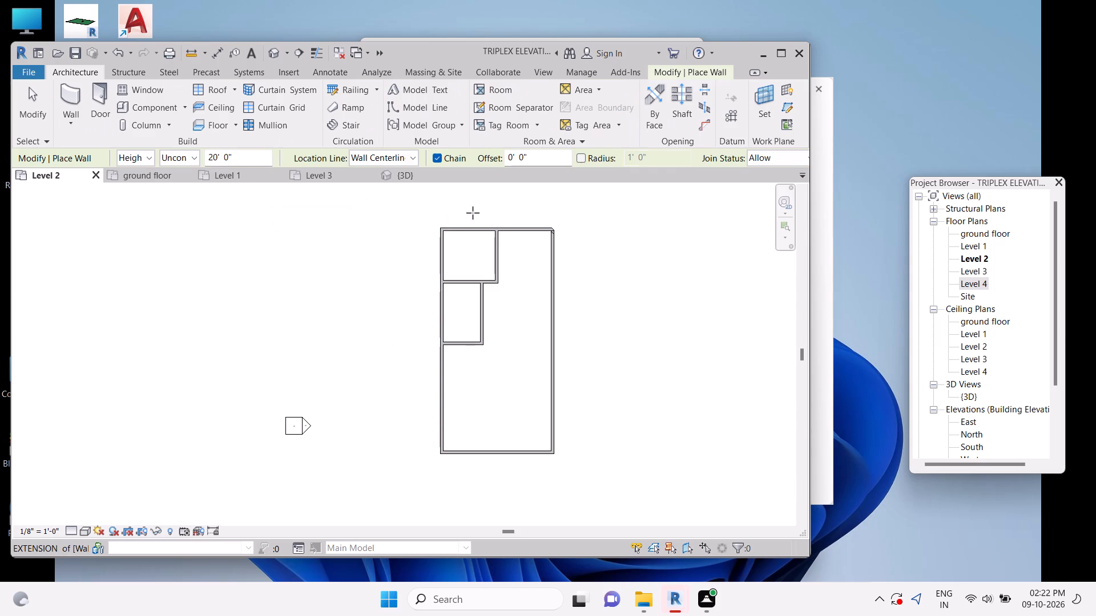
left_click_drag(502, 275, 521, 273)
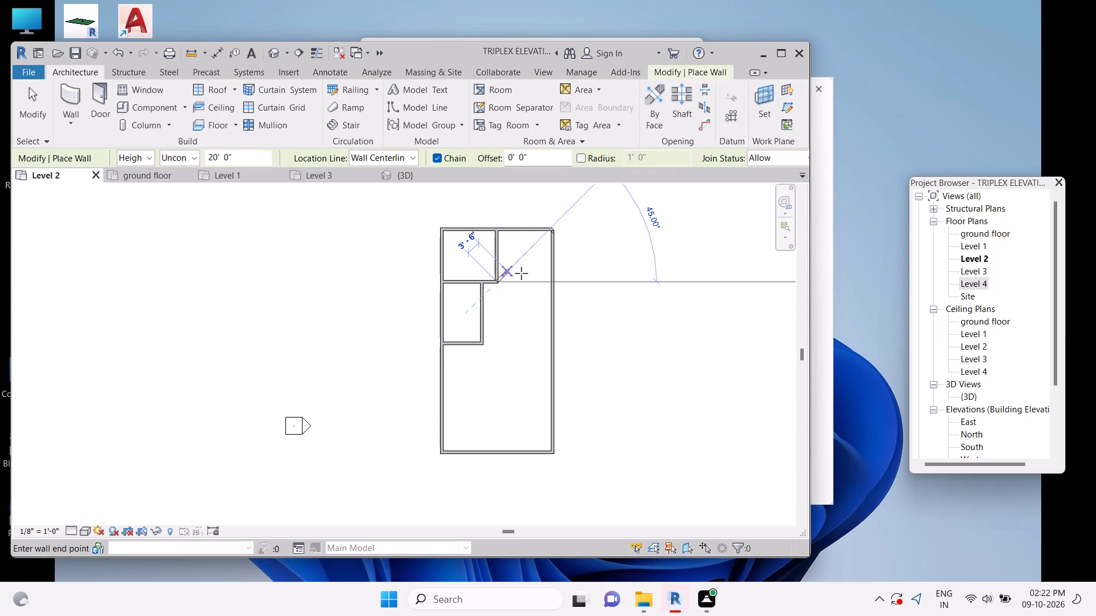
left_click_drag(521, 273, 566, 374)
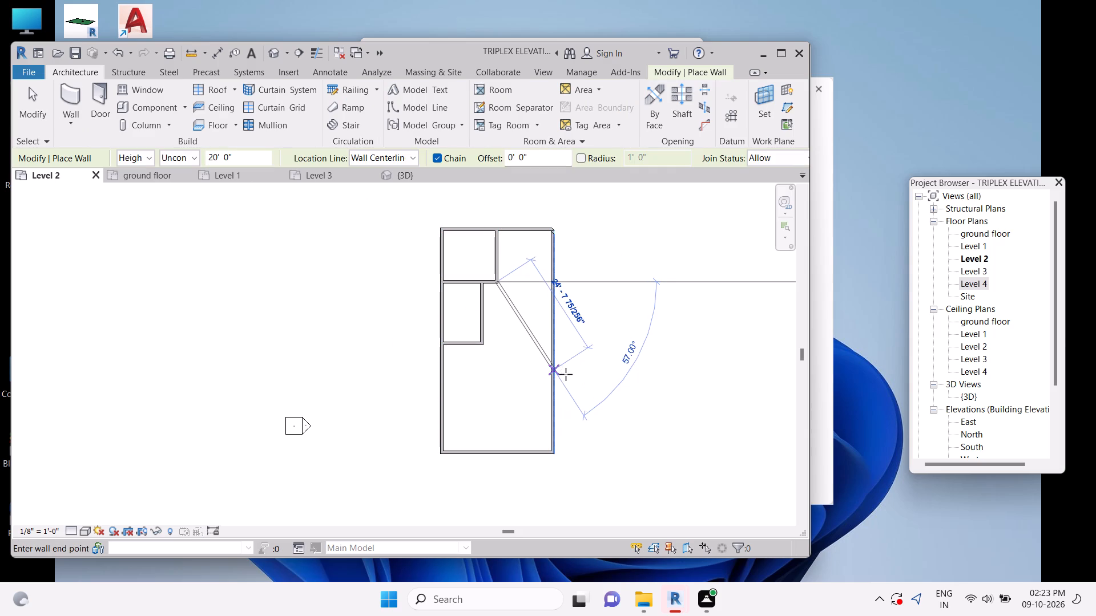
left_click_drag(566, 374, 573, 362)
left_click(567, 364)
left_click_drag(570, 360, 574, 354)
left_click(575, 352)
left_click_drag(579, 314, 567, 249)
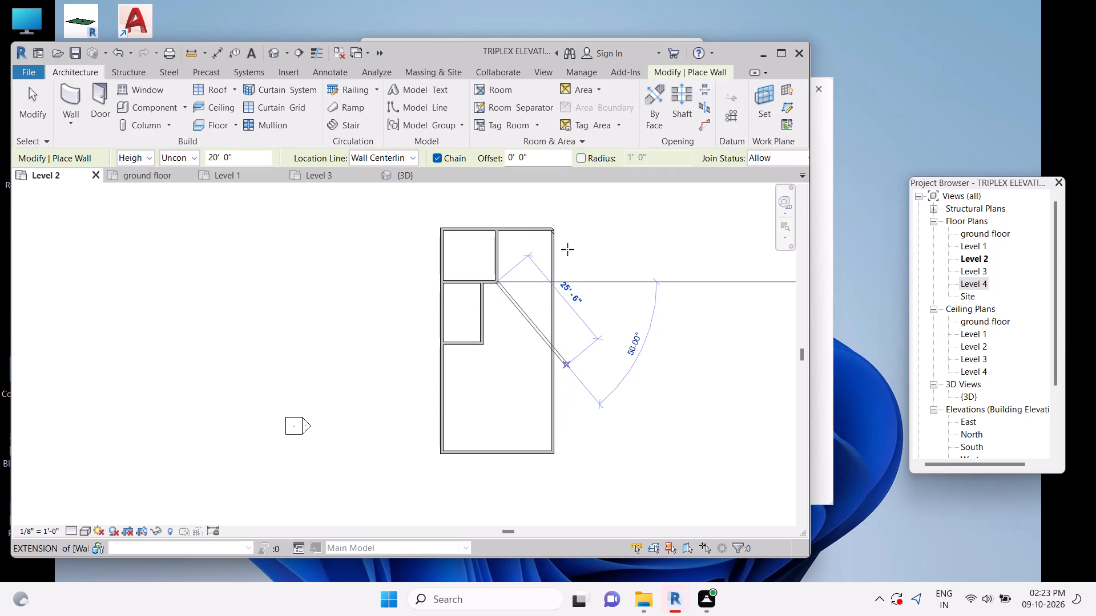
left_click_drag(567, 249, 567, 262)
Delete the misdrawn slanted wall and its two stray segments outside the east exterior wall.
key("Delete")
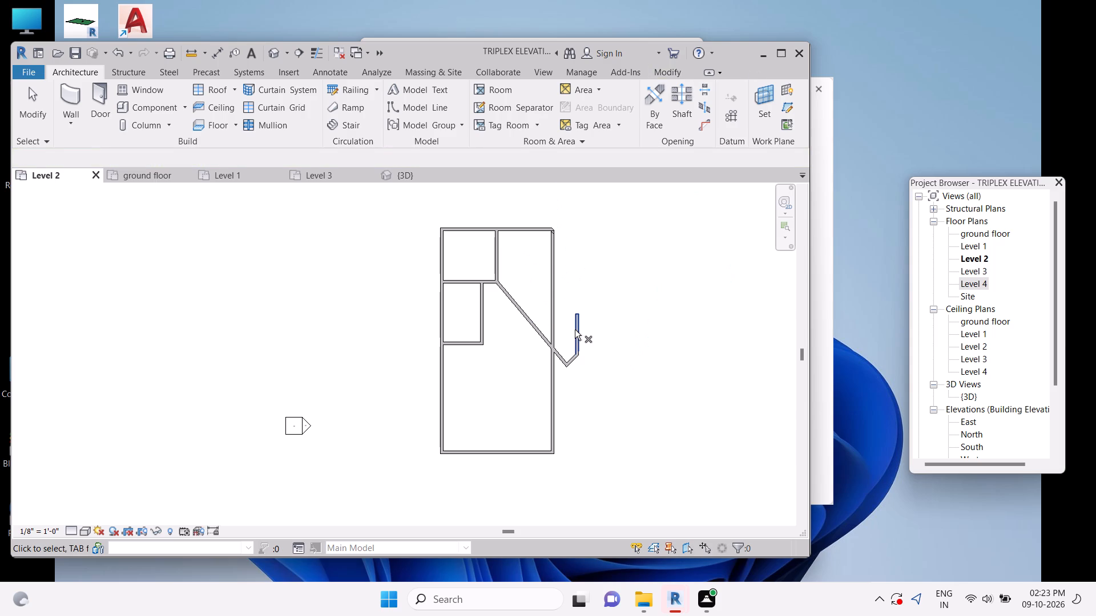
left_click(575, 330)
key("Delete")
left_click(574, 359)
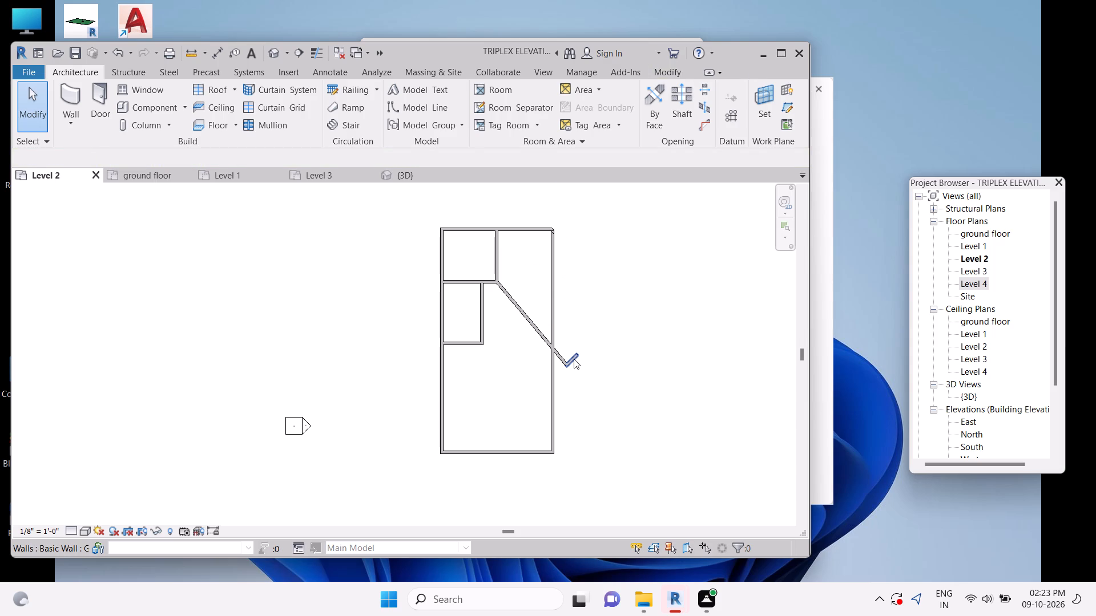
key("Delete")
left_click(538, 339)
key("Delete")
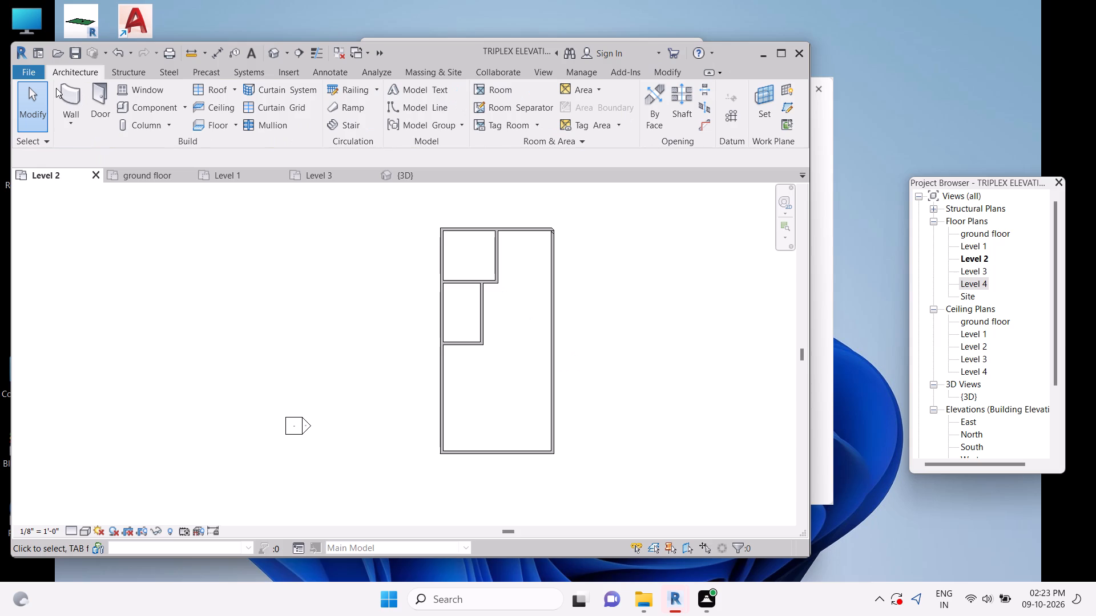
Draw a straight Generic - 8" - Filled wall from the first room's southeast corner to the east exterior wall, continuing the room's south wall.
left_click(66, 99)
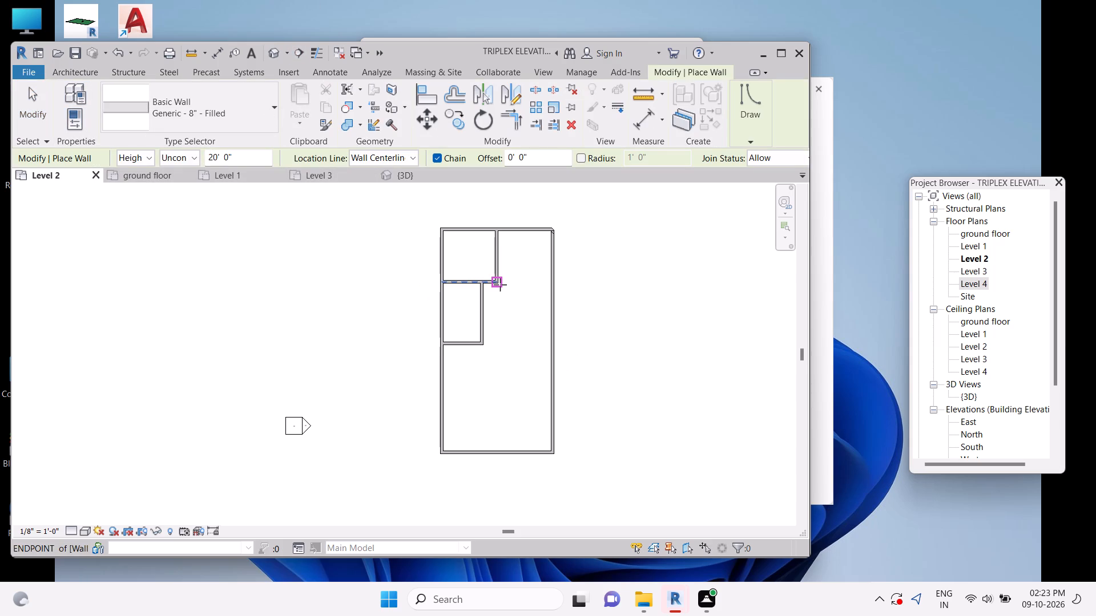
left_click_drag(500, 285, 549, 279)
left_click(549, 279)
key("Escape")
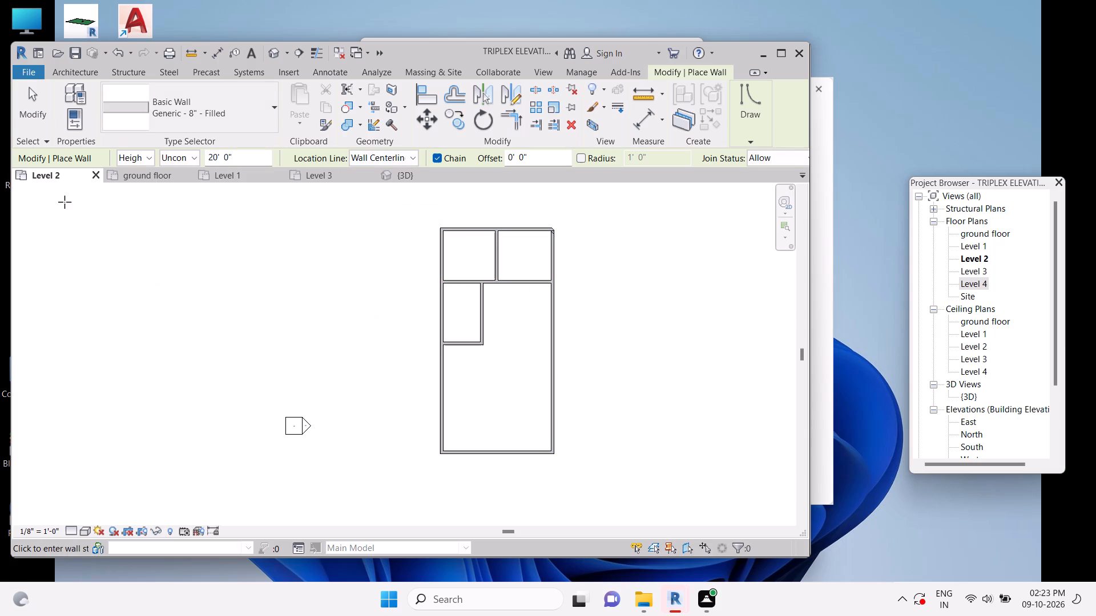
Display the element properties beside the Level 2 plan and end wall placement.
left_click(75, 132)
left_click(75, 126)
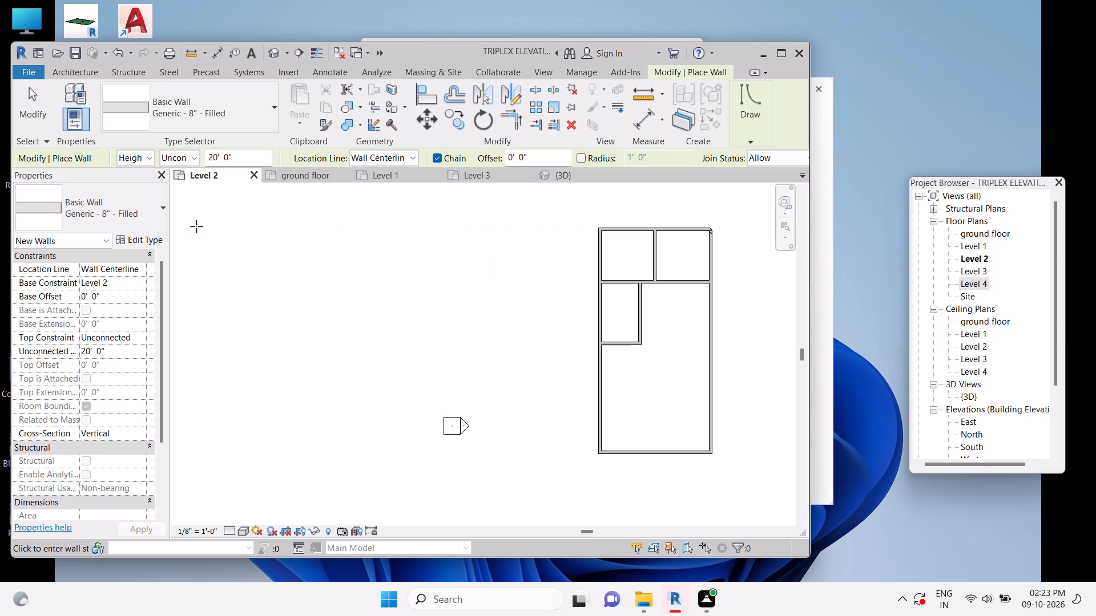
key("Escape")
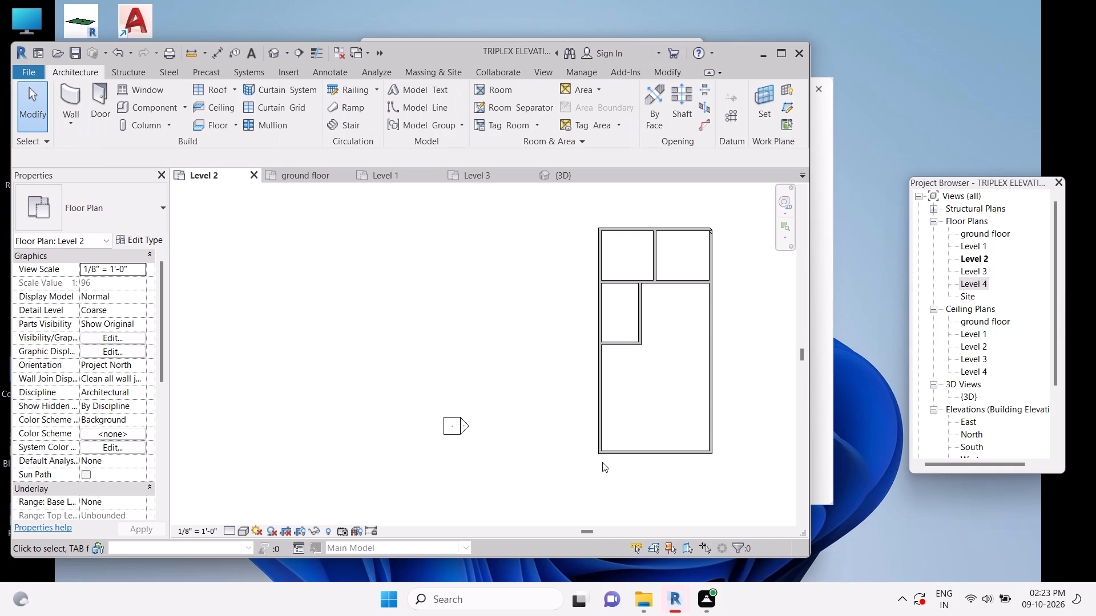
Copy the Generic - 12" floor from Level 2 and paste it into the Level 3 plan, aligned to the exterior walls' southwest corner.
middle_click_drag(627, 411, 545, 407)
scroll(545, 407, "up", 2)
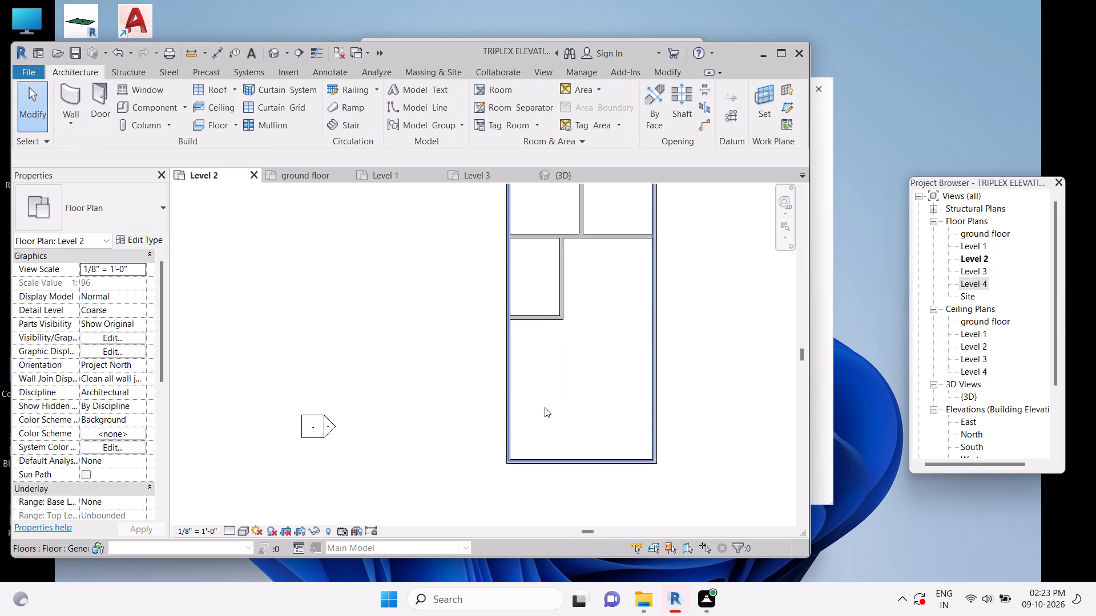
scroll(545, 407, "up", 2)
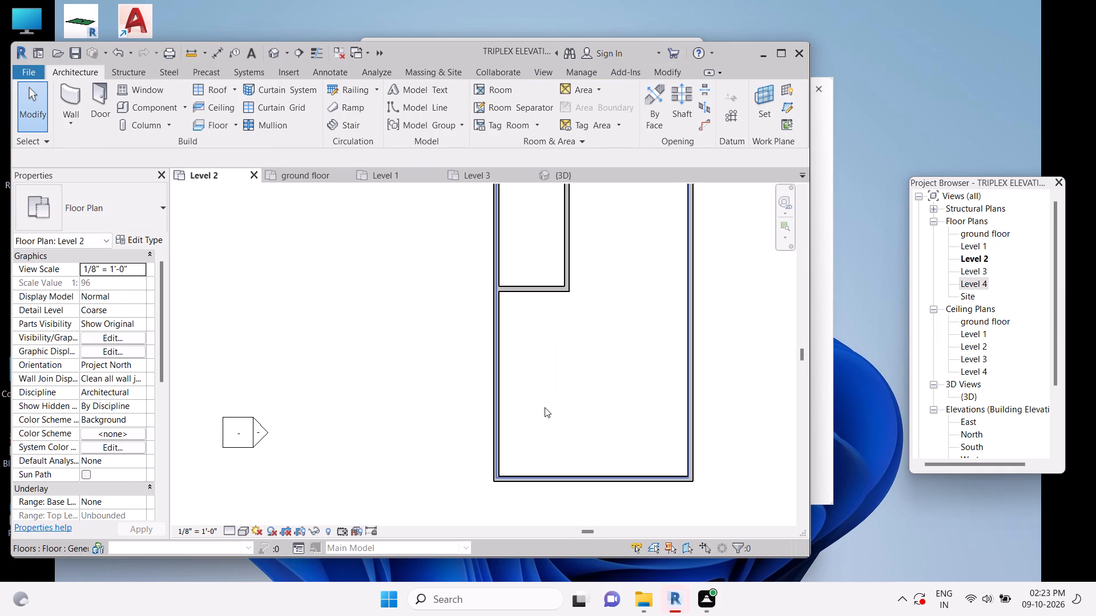
scroll(545, 407, "down", 3)
left_click(642, 372)
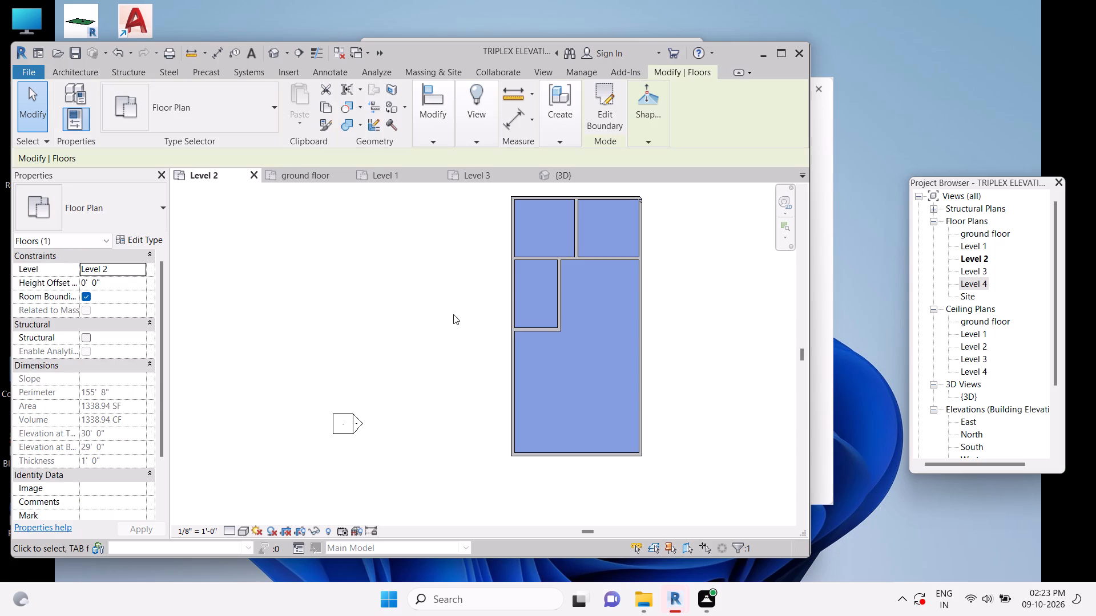
key("ctrl+c")
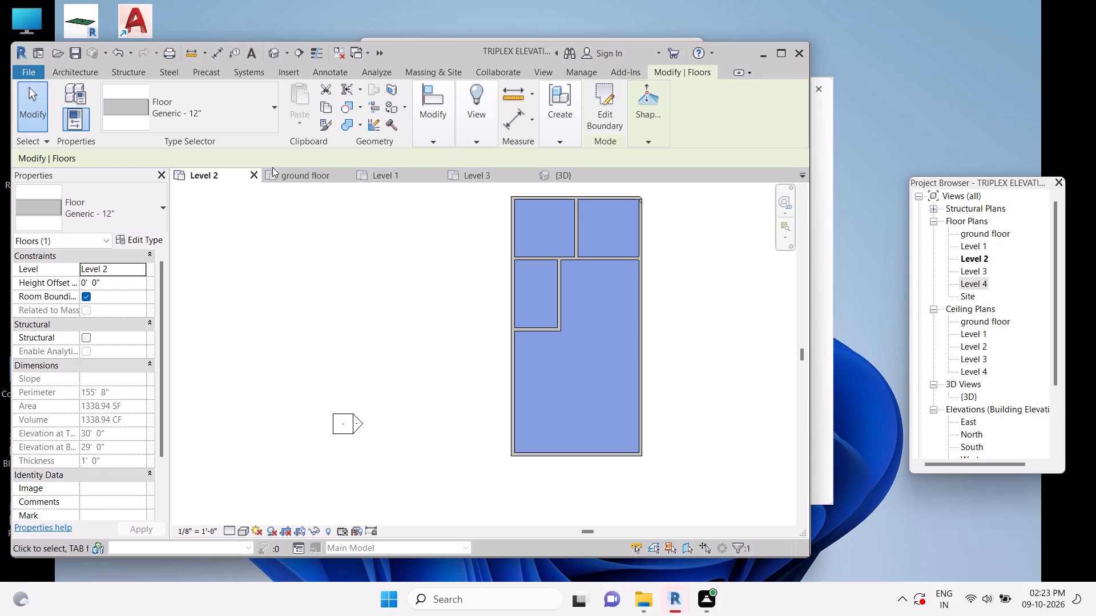
left_click(470, 171)
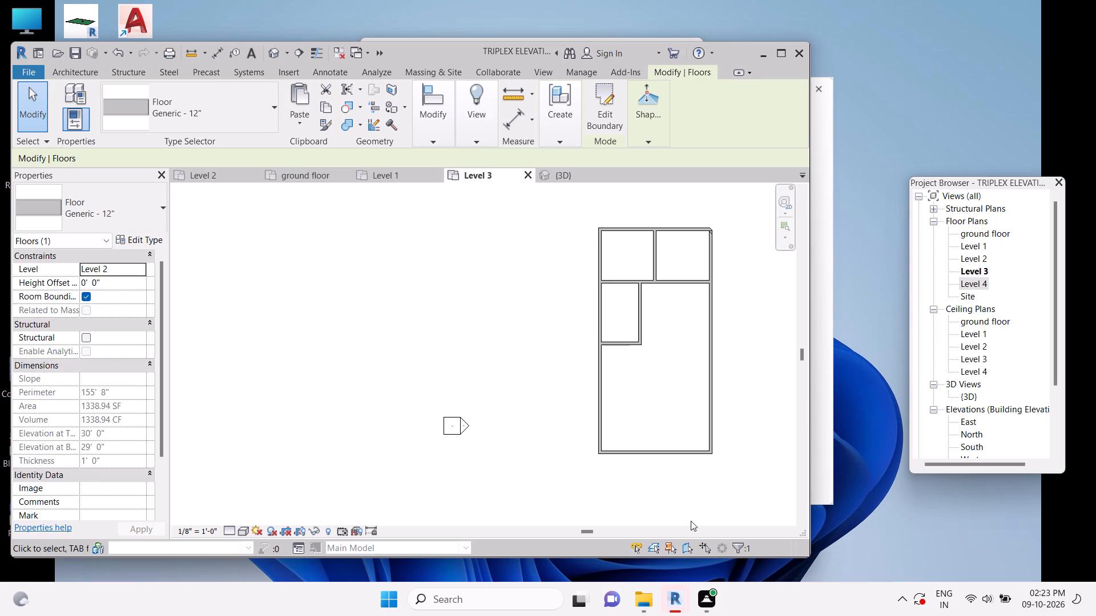
left_click(651, 362)
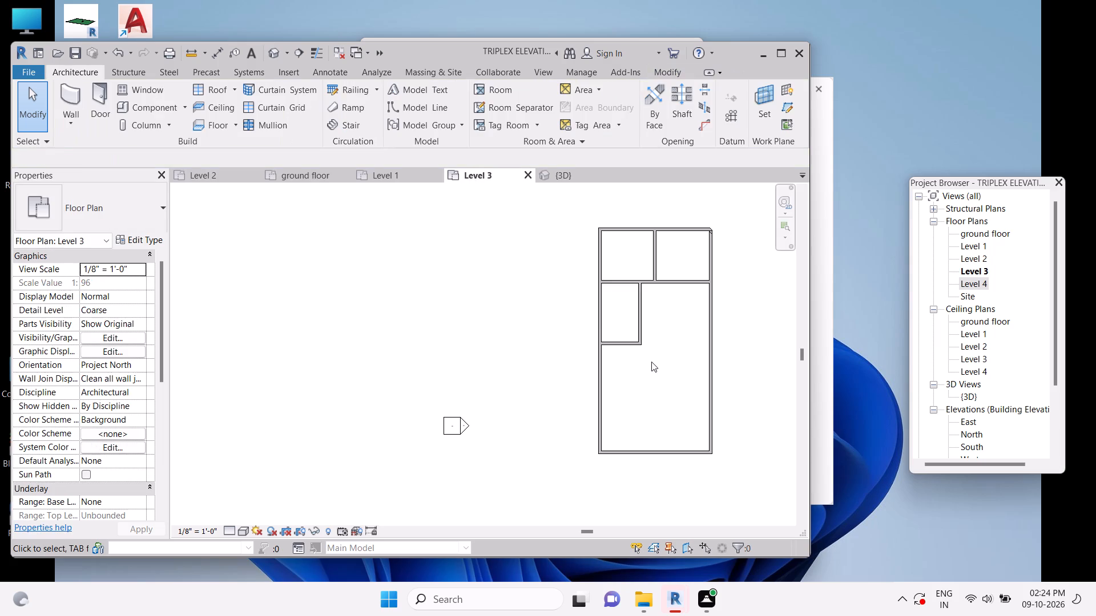
key("ctrl+v")
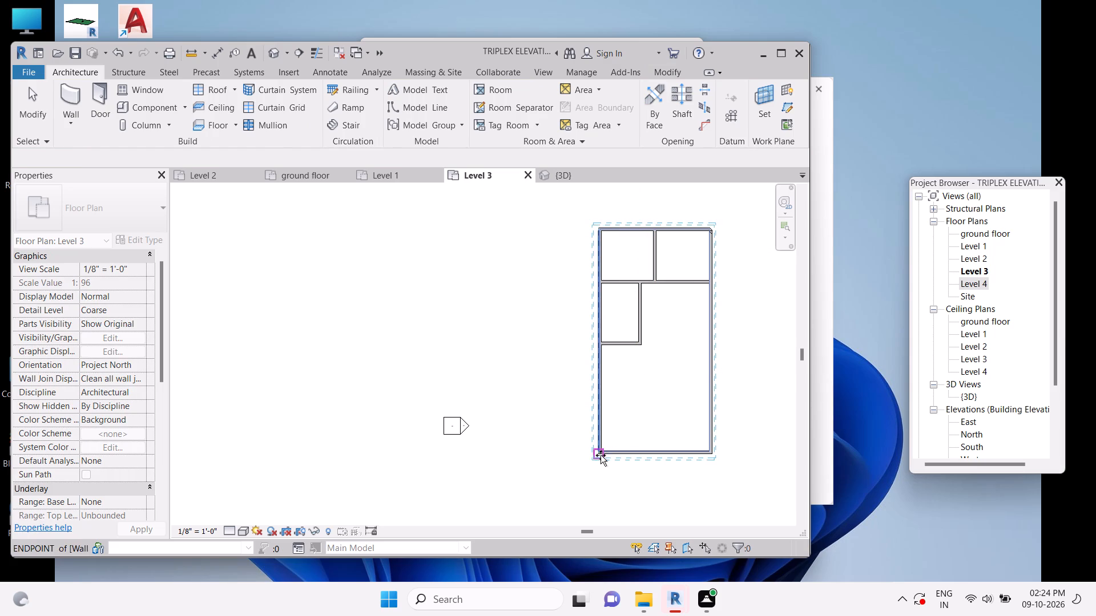
left_click(606, 455)
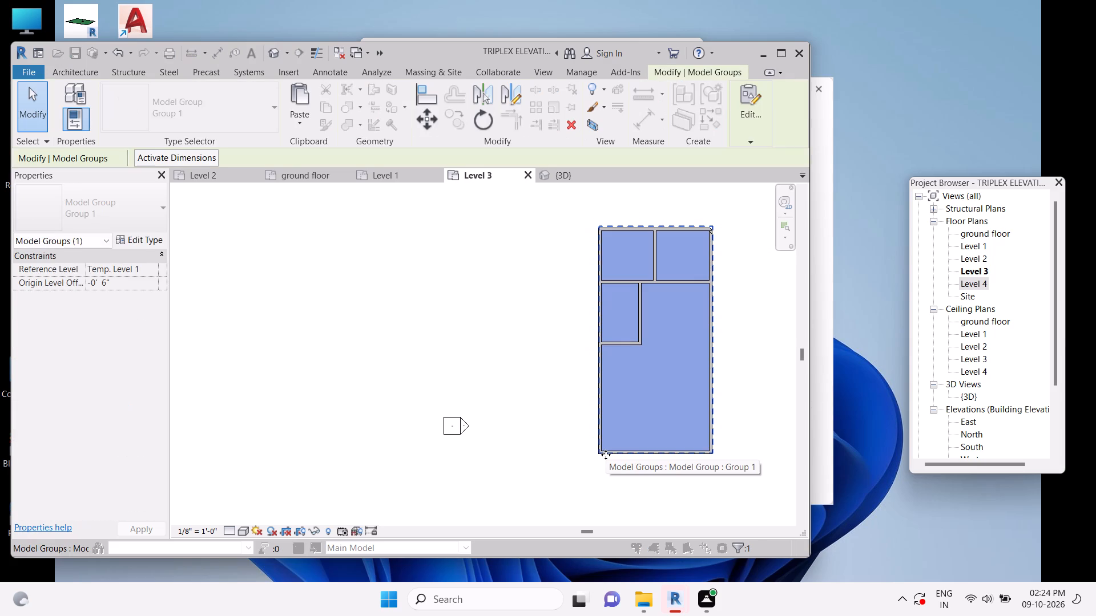
key("Escape")
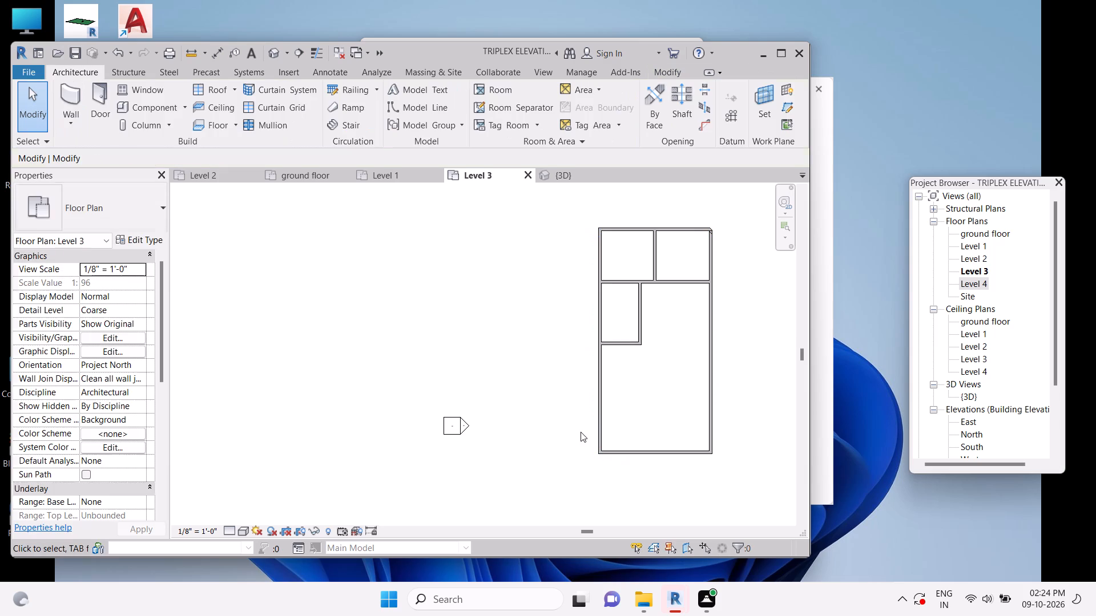
Paste the copied Generic - 12" floor again in the Level 3 plan at the exterior walls' southwest corner and accept the overlap.
left_click(656, 408)
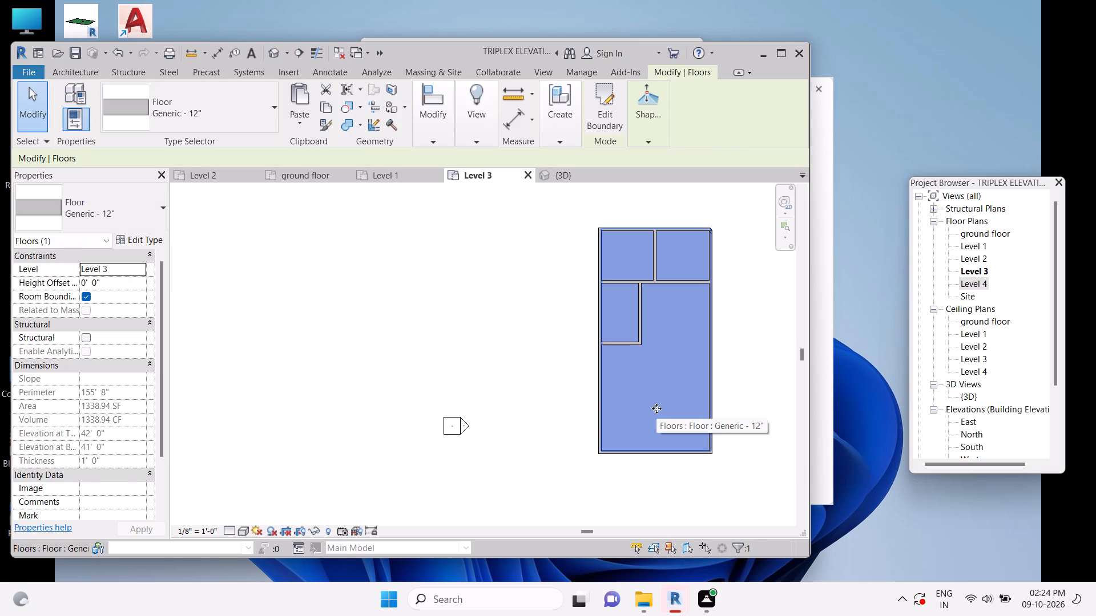
key("ctrl+v")
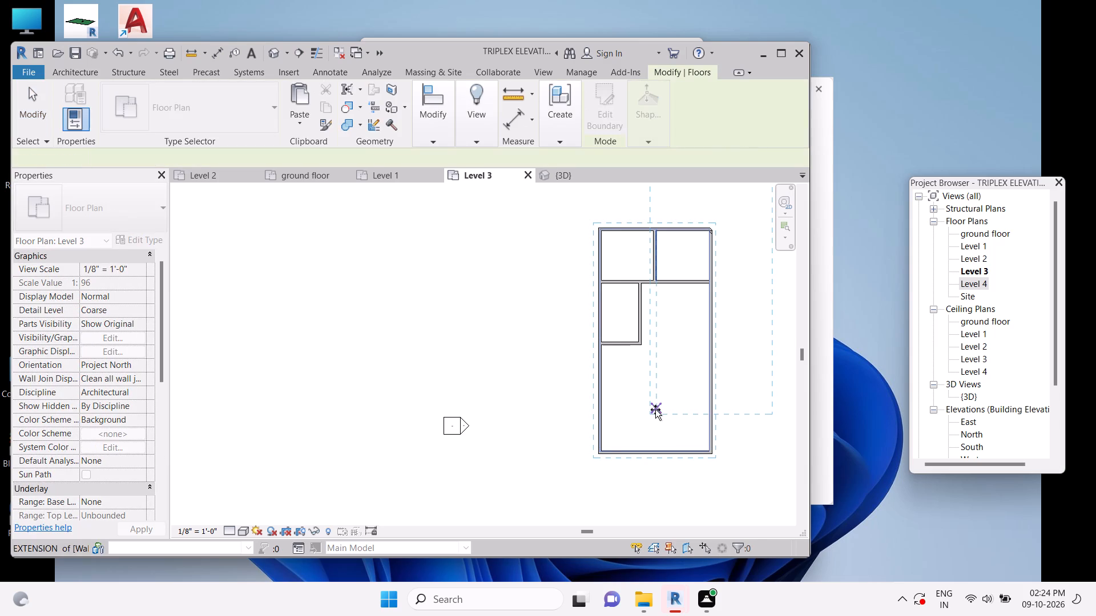
double_click(606, 445)
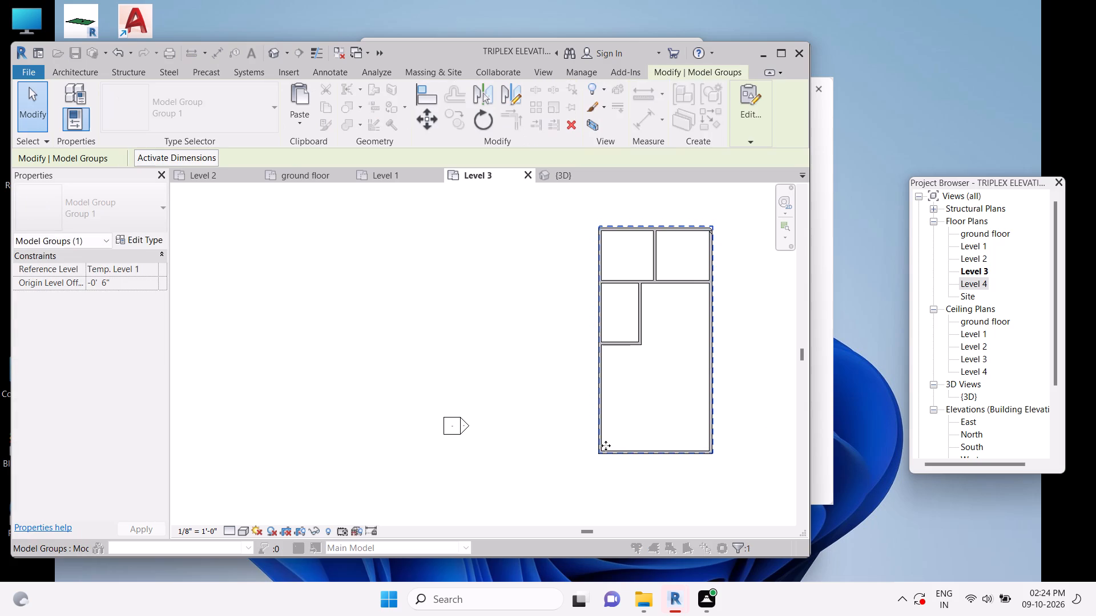
double_click(606, 445)
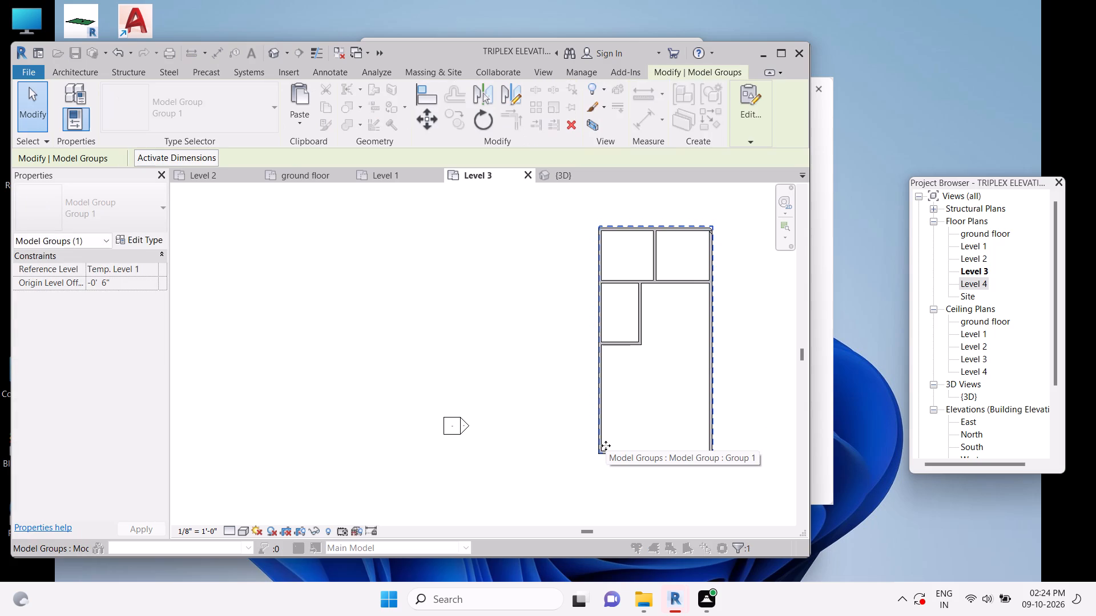
left_click(633, 418)
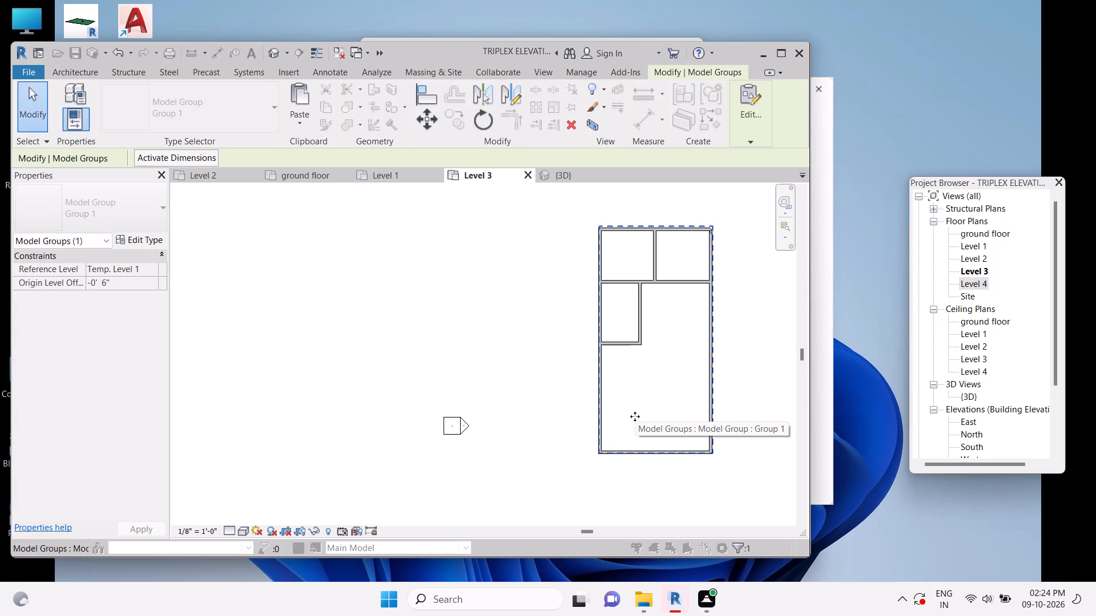
double_click(635, 416)
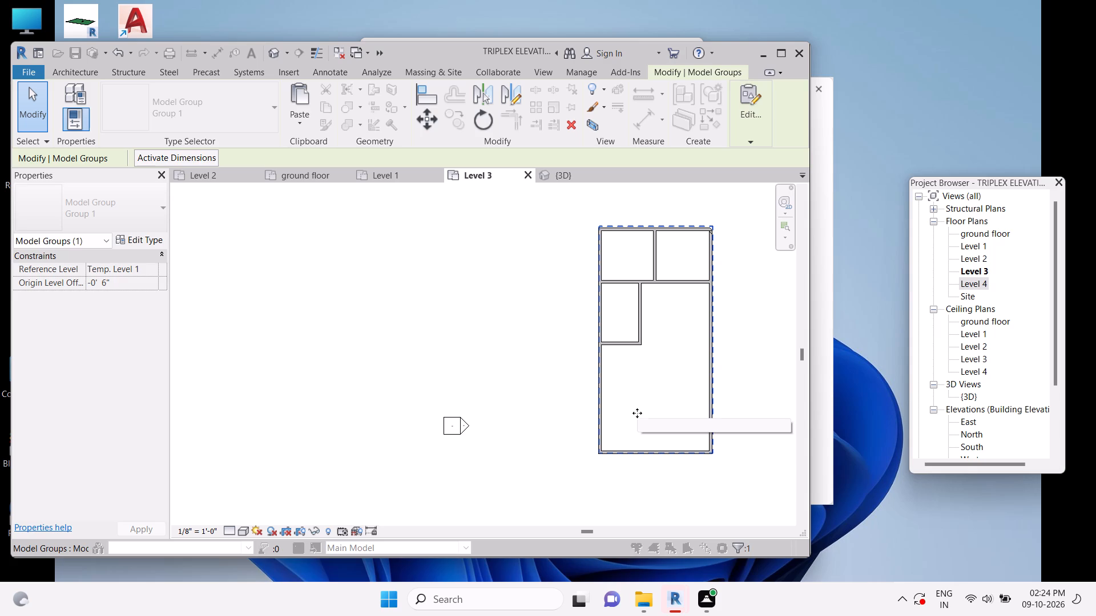
left_click(637, 413)
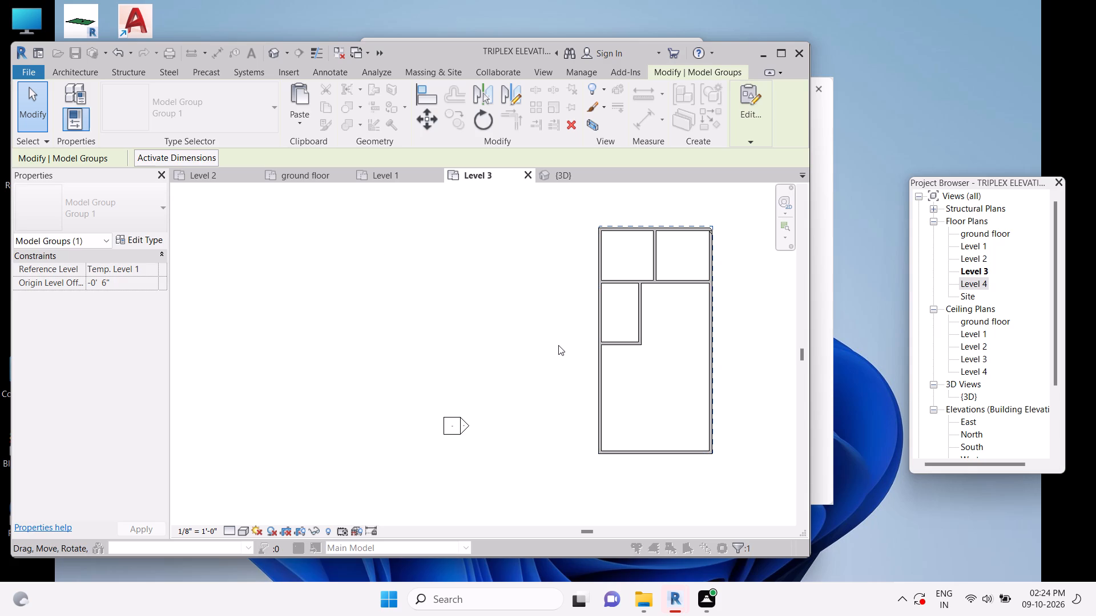
left_click(558, 345)
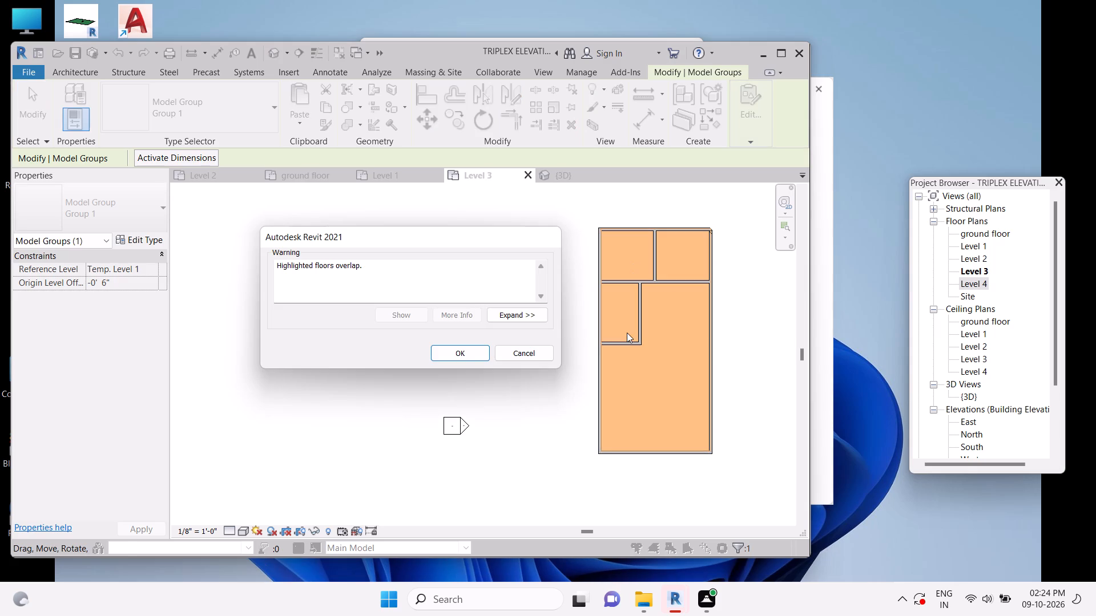
left_click(462, 354)
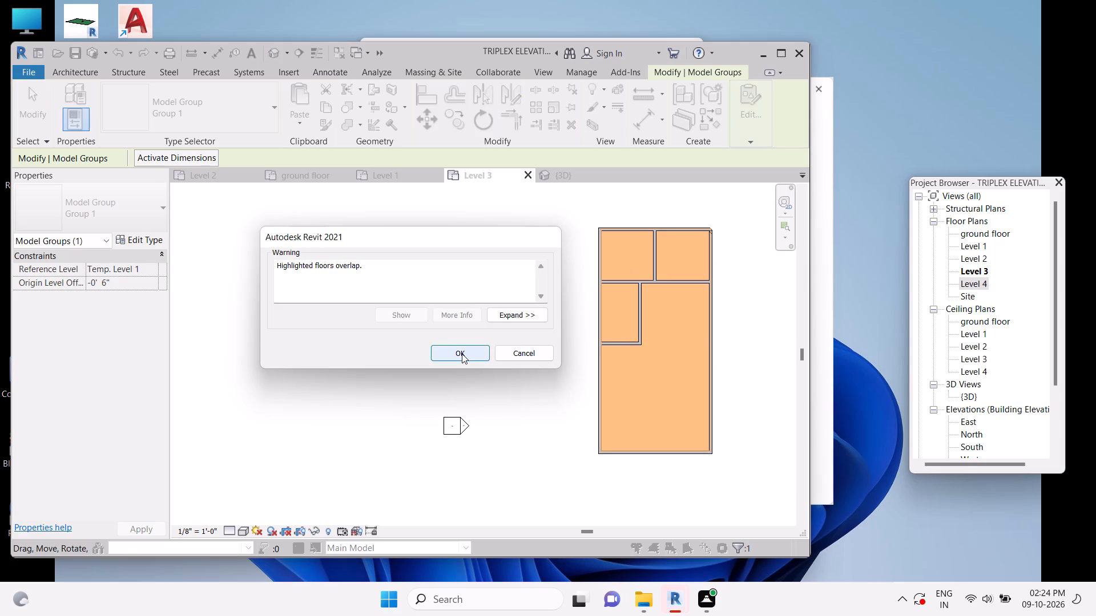
Inspect the Level 3 floor and top storey in the 3D view, and return to the Level 3 plan.
left_click(660, 389)
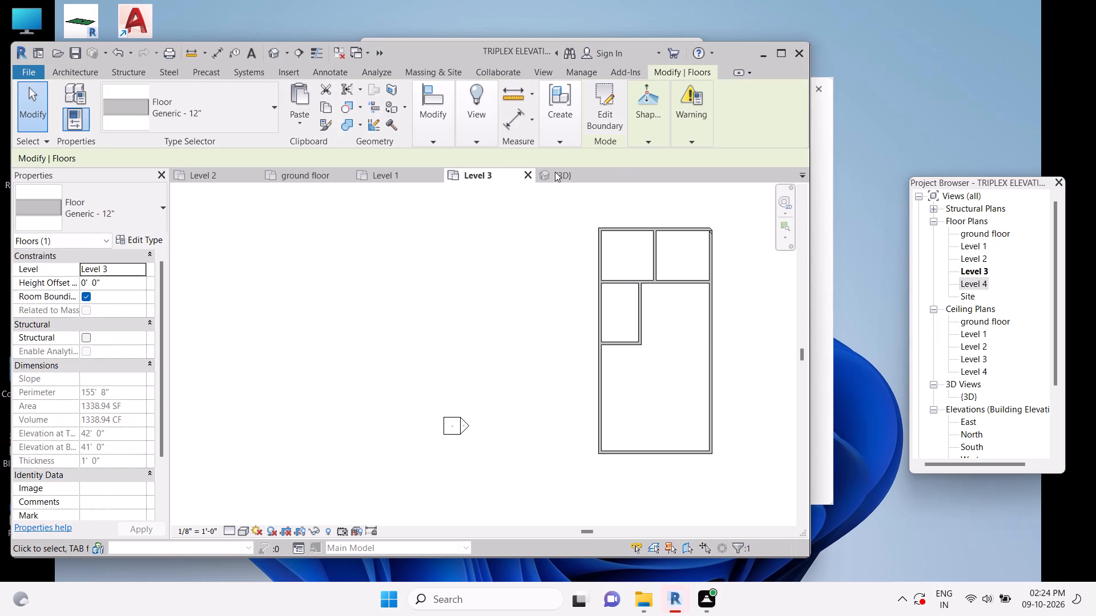
left_click(572, 174)
left_click(572, 174)
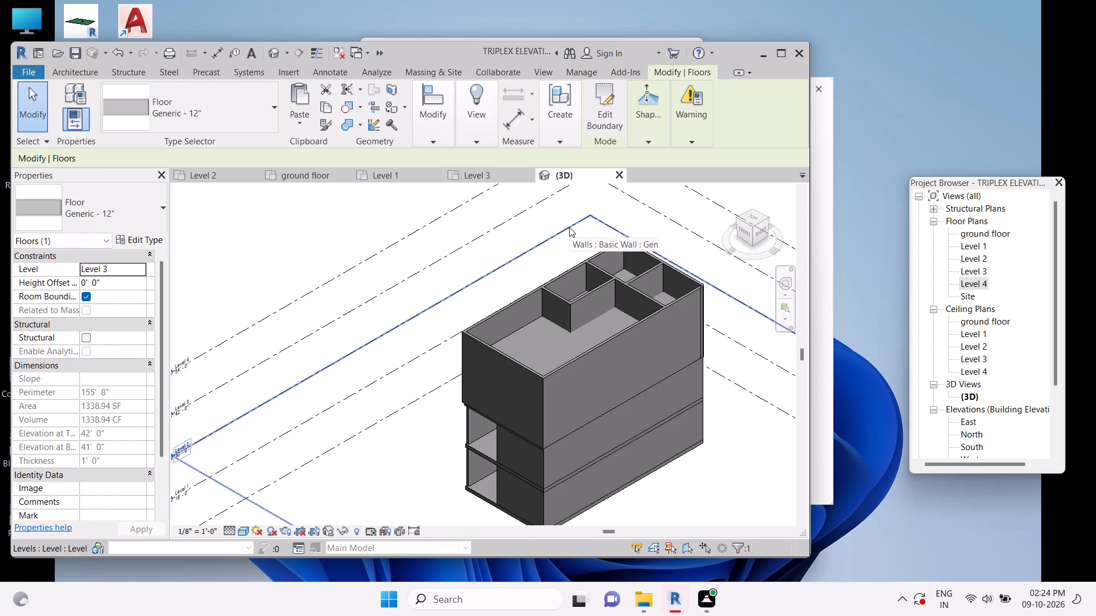
scroll(569, 227, "up", 3)
scroll(569, 227, "down", 2)
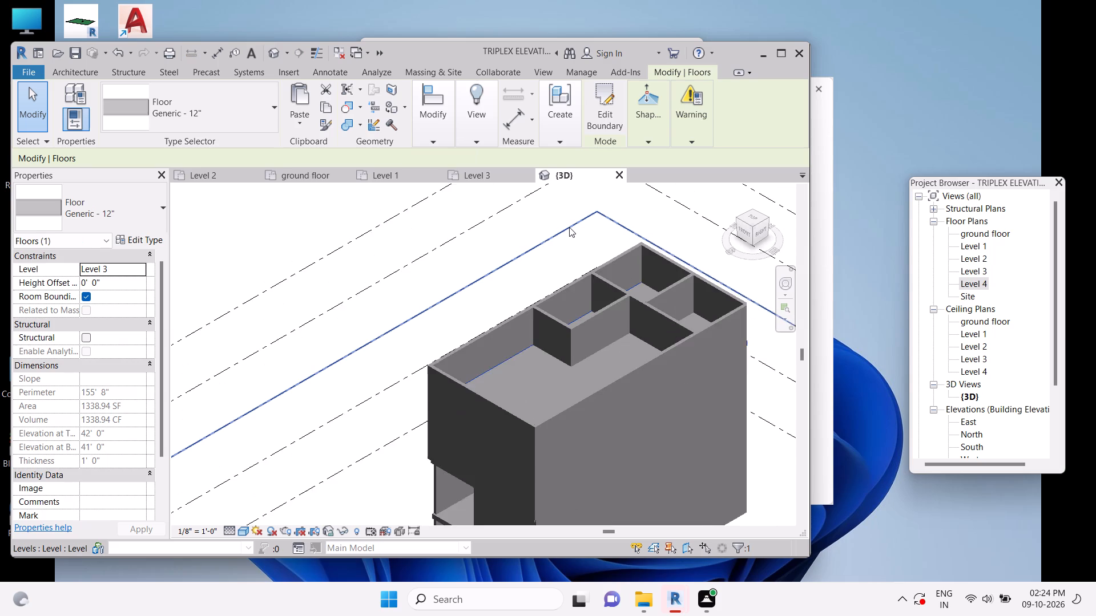
scroll(569, 227, "down", 2)
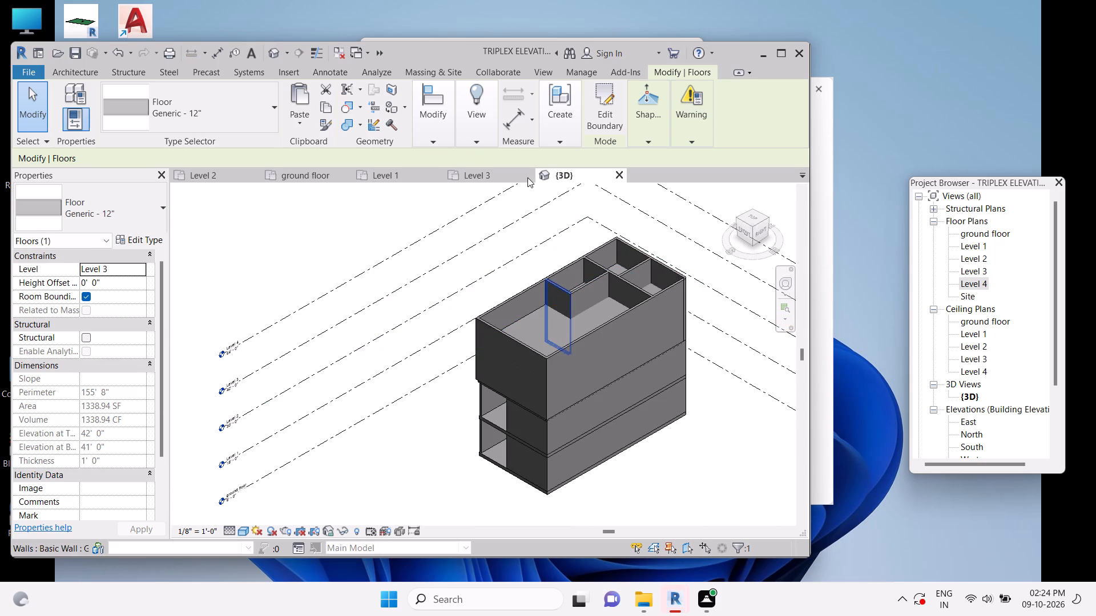
left_click(495, 175)
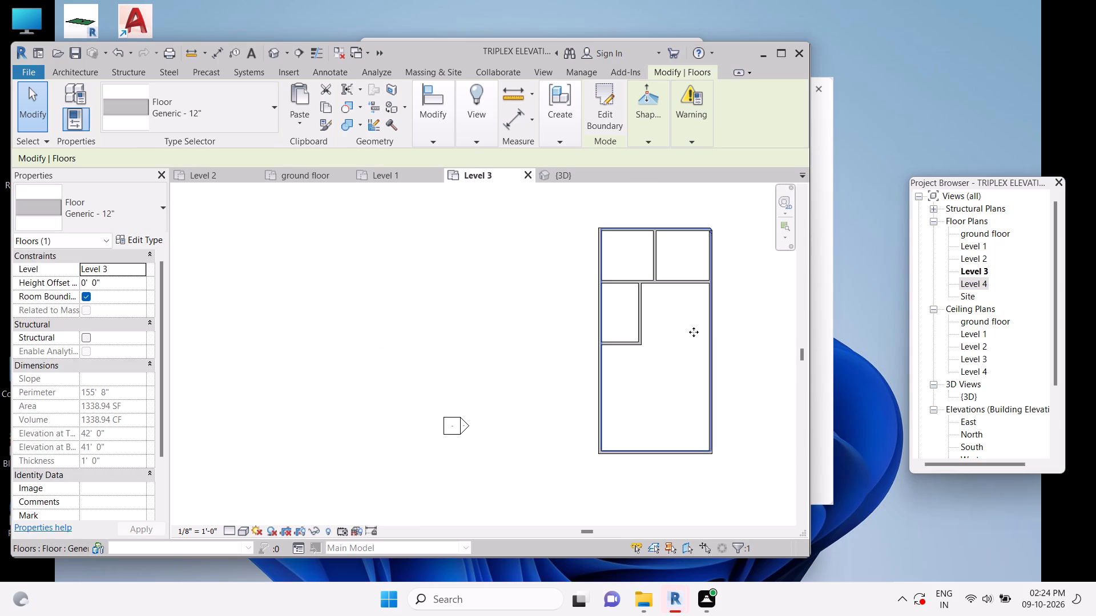
Delete both overlapping Generic - 12" floors from the Level 3 plan.
left_click(682, 353)
key("Delete")
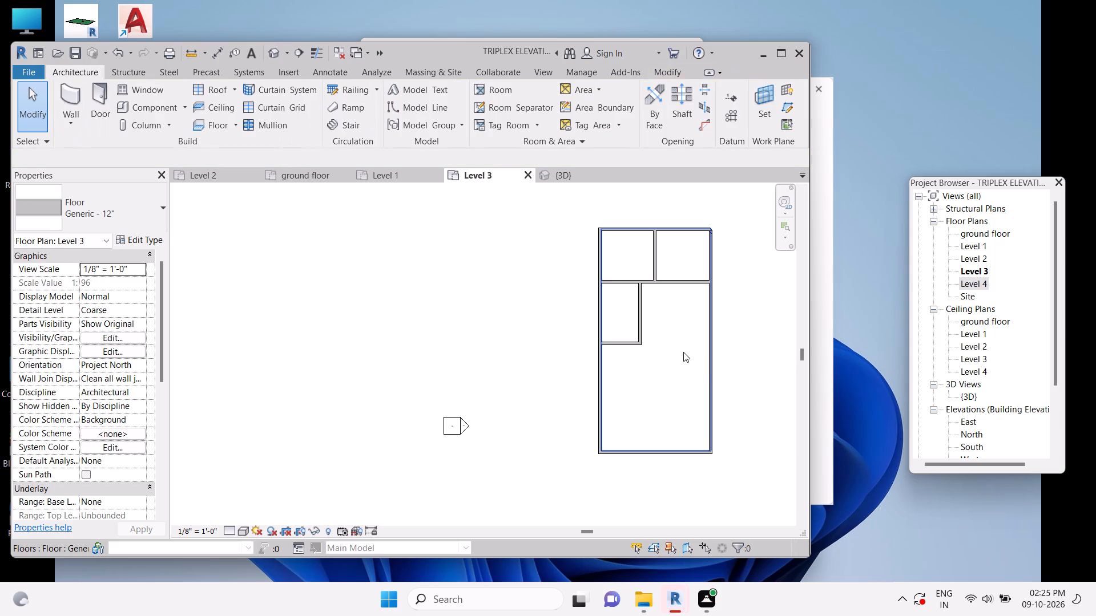
left_click(683, 352)
key("Delete")
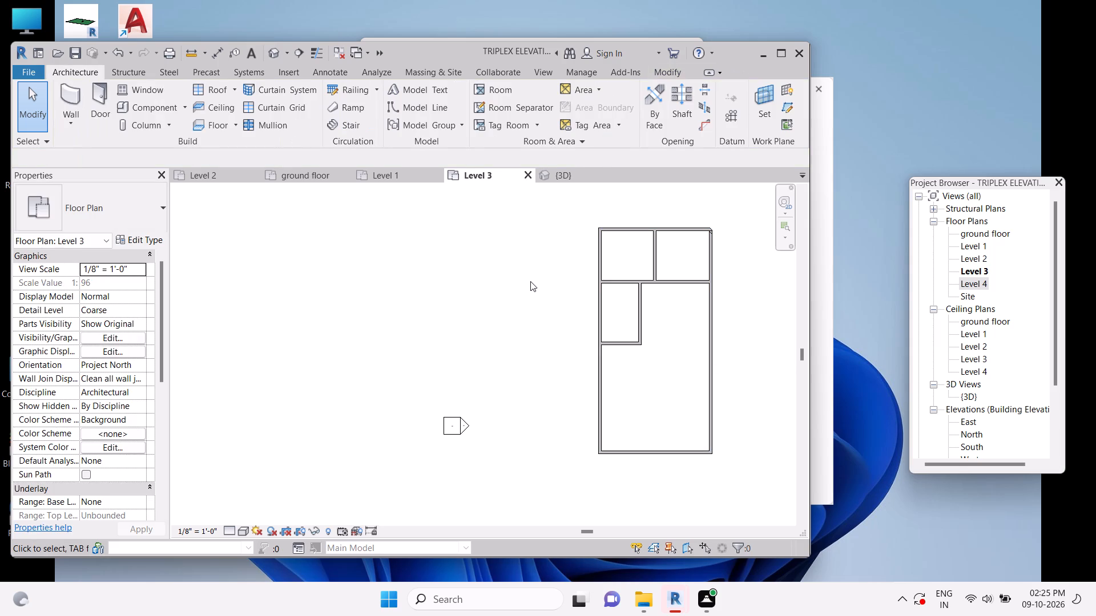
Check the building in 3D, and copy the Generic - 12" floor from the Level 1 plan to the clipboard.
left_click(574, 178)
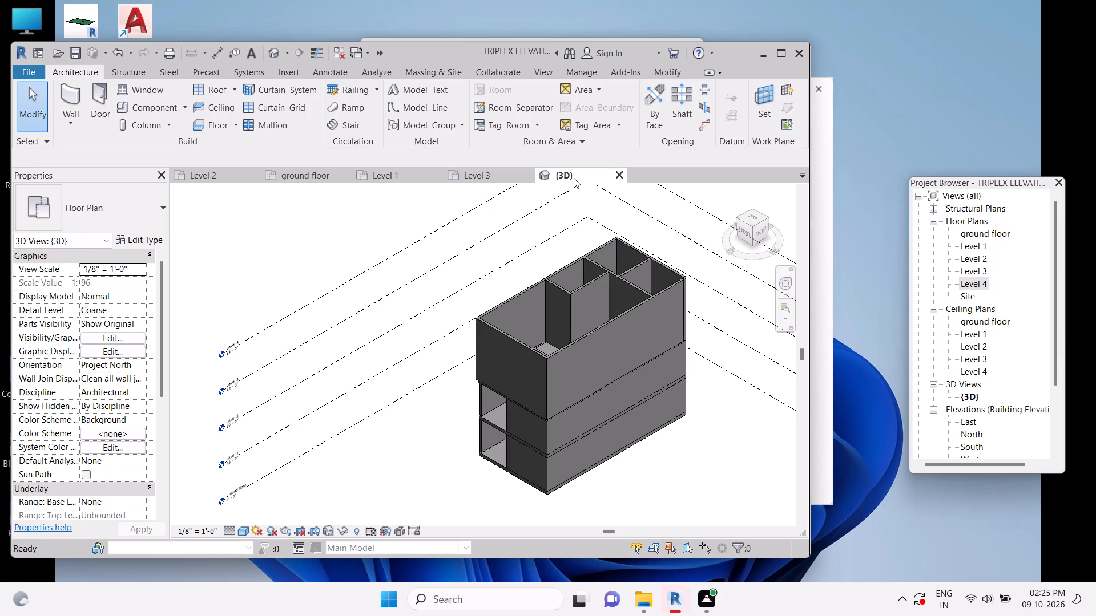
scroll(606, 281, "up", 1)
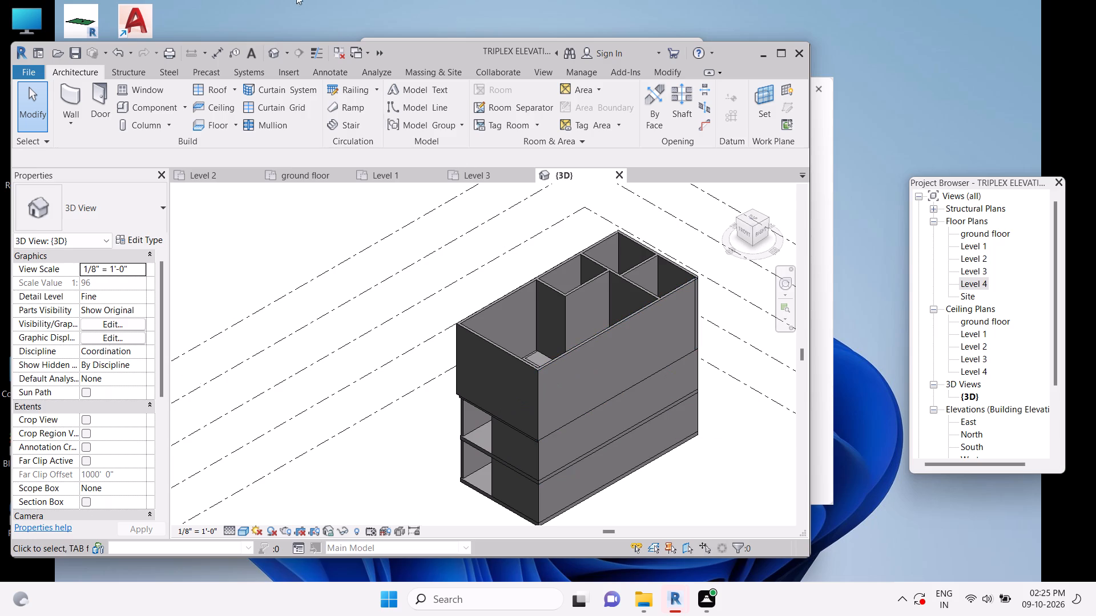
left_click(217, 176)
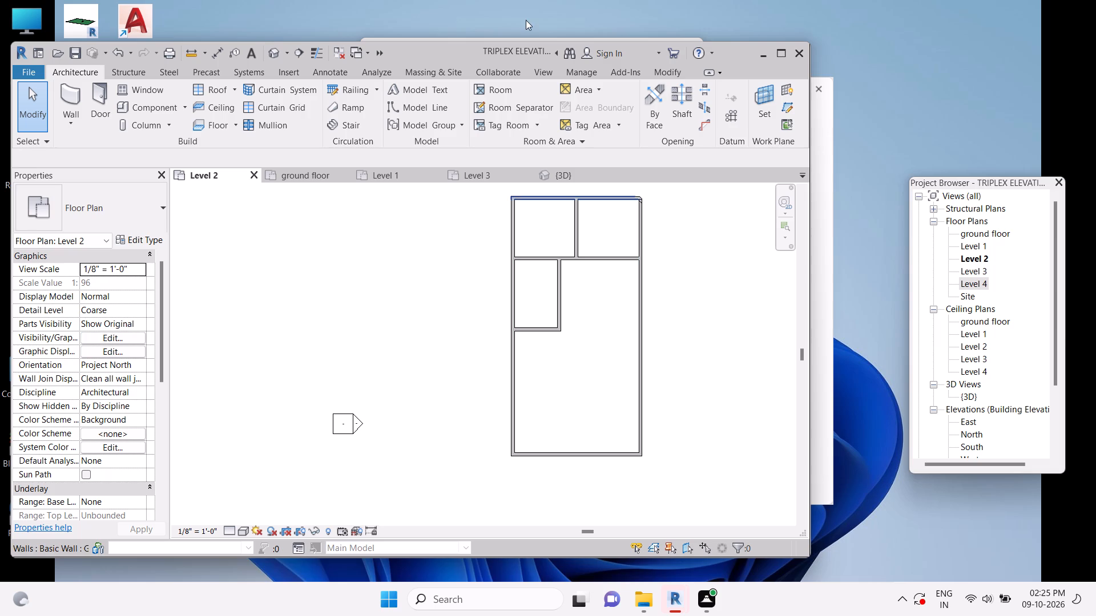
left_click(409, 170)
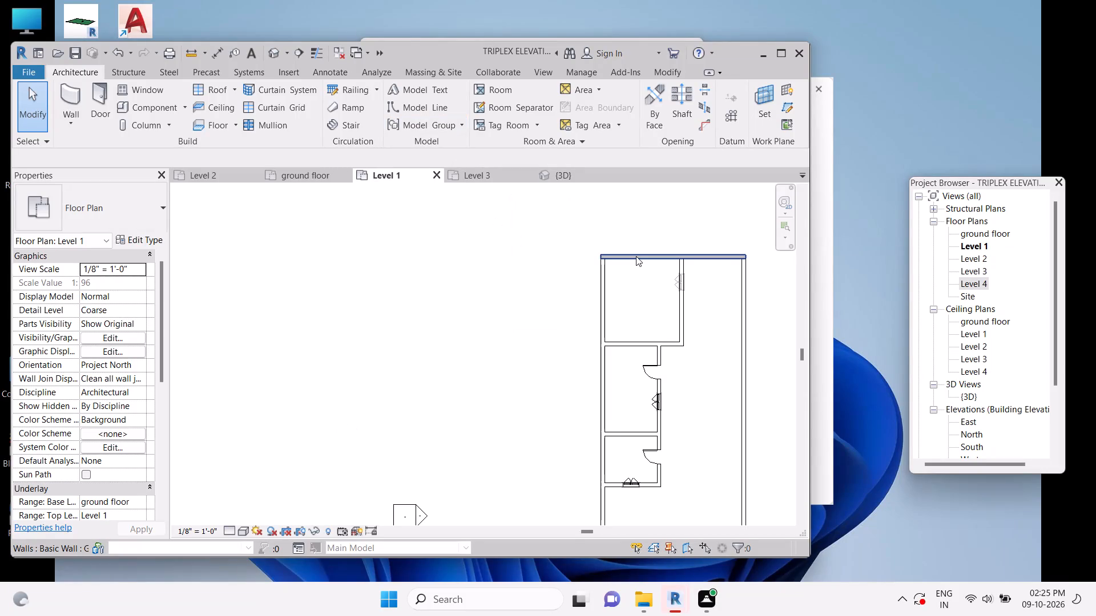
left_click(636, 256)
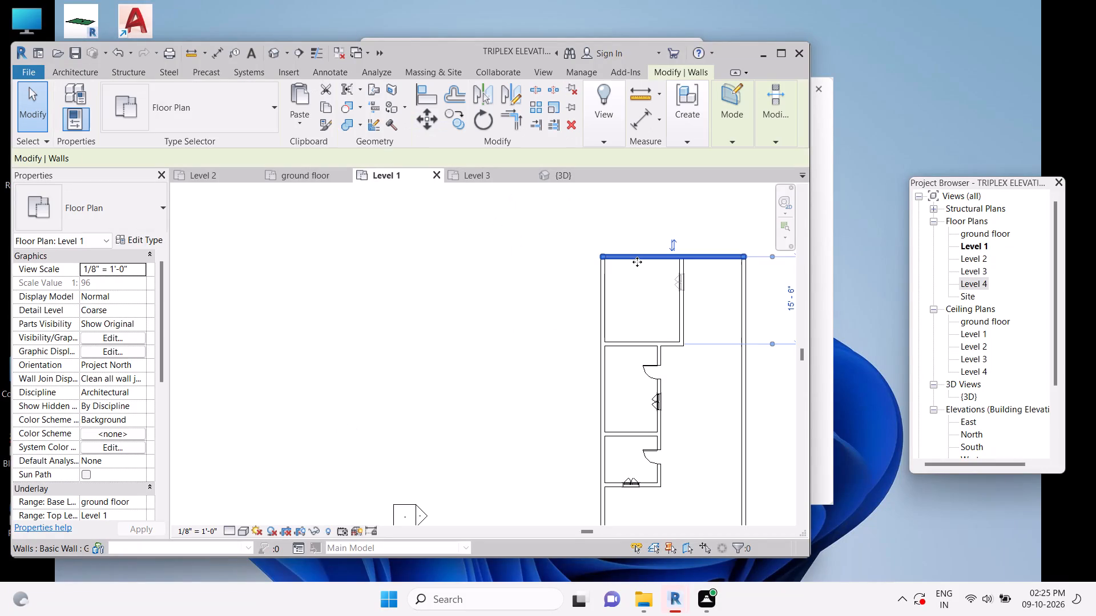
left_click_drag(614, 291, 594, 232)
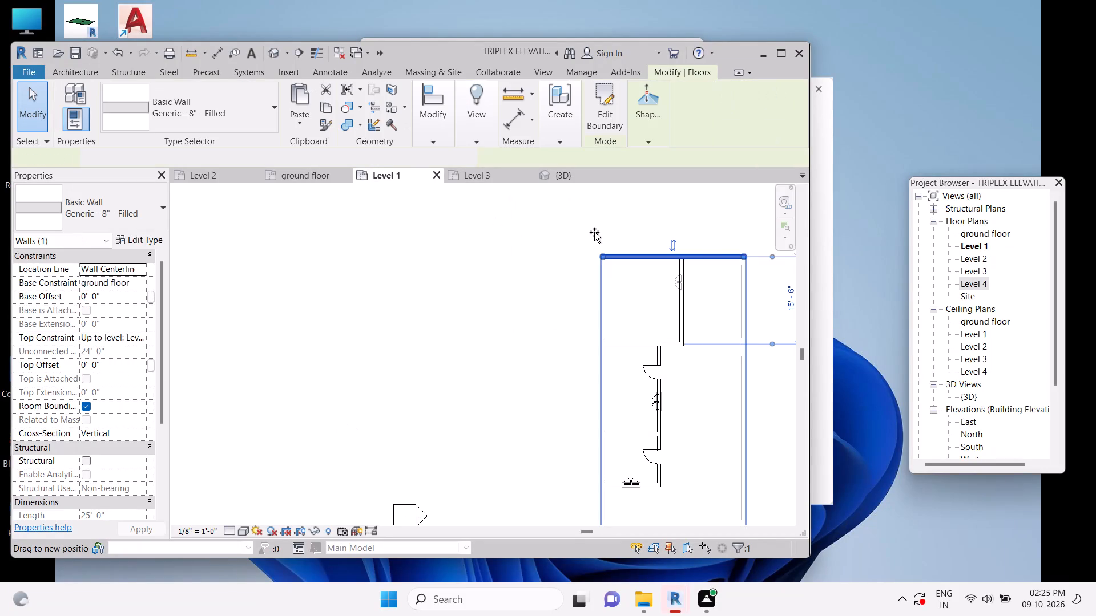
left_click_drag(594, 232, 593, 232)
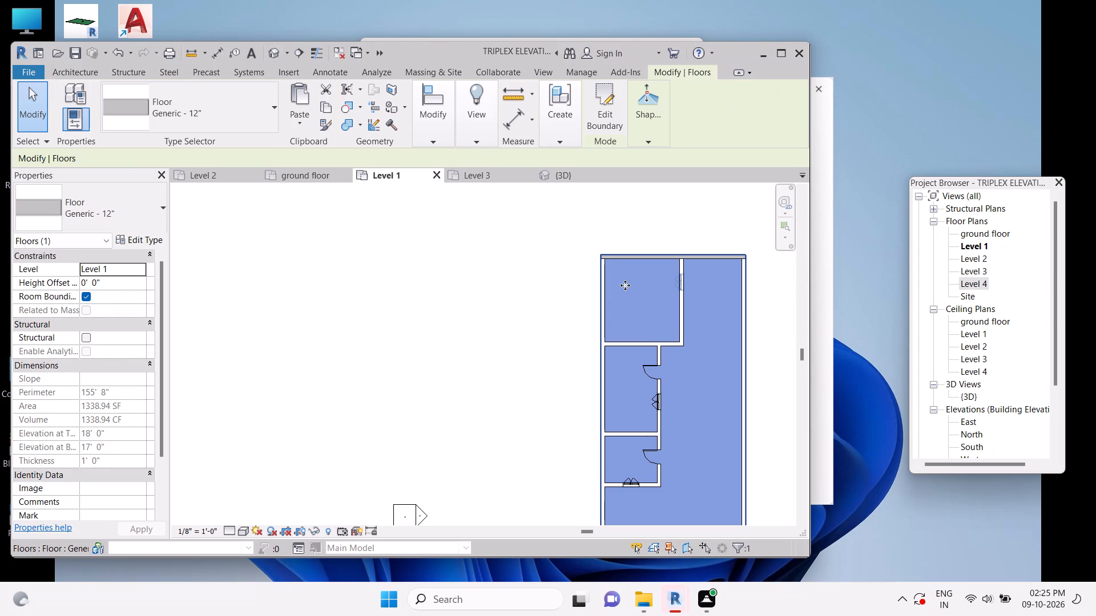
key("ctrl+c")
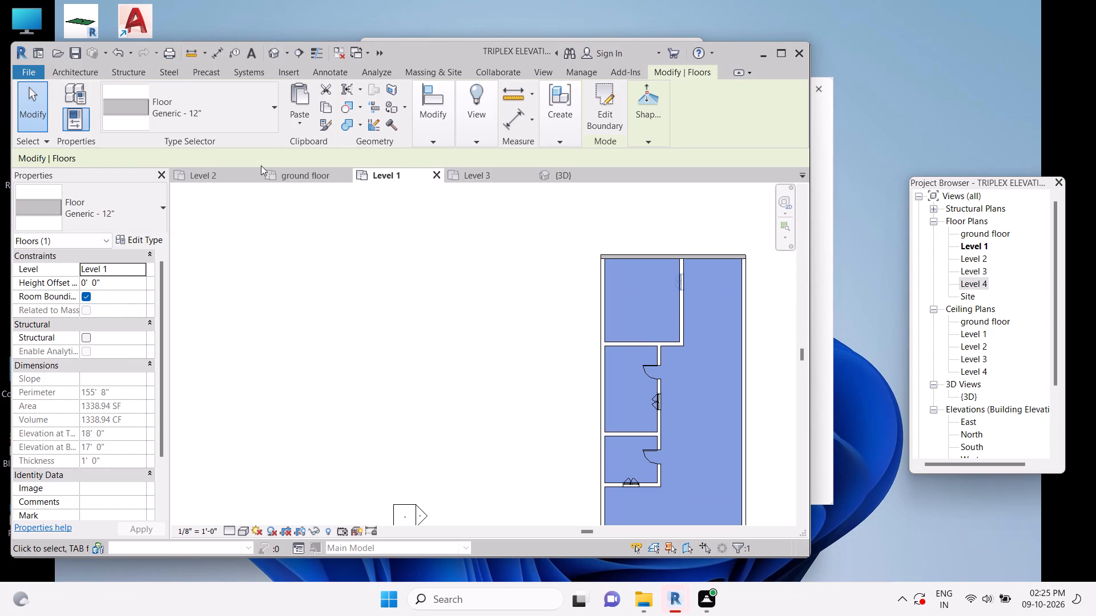
Examine the Level 2 floor in plan and 3D, and compare the Level 3, Level 2, ground floor and Level 1 layouts.
left_click(215, 179)
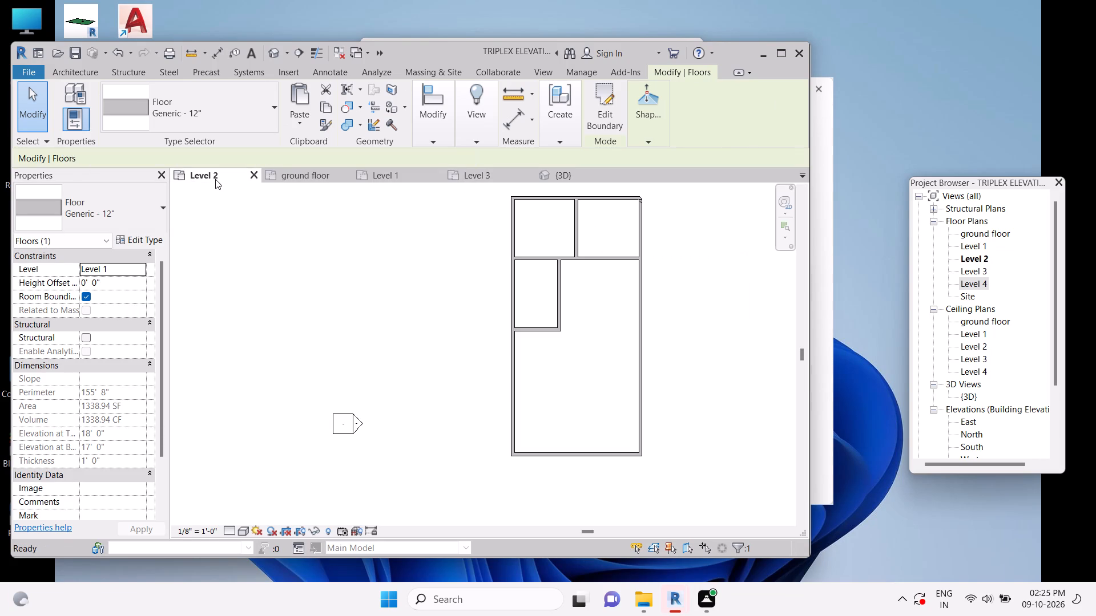
left_click(543, 213)
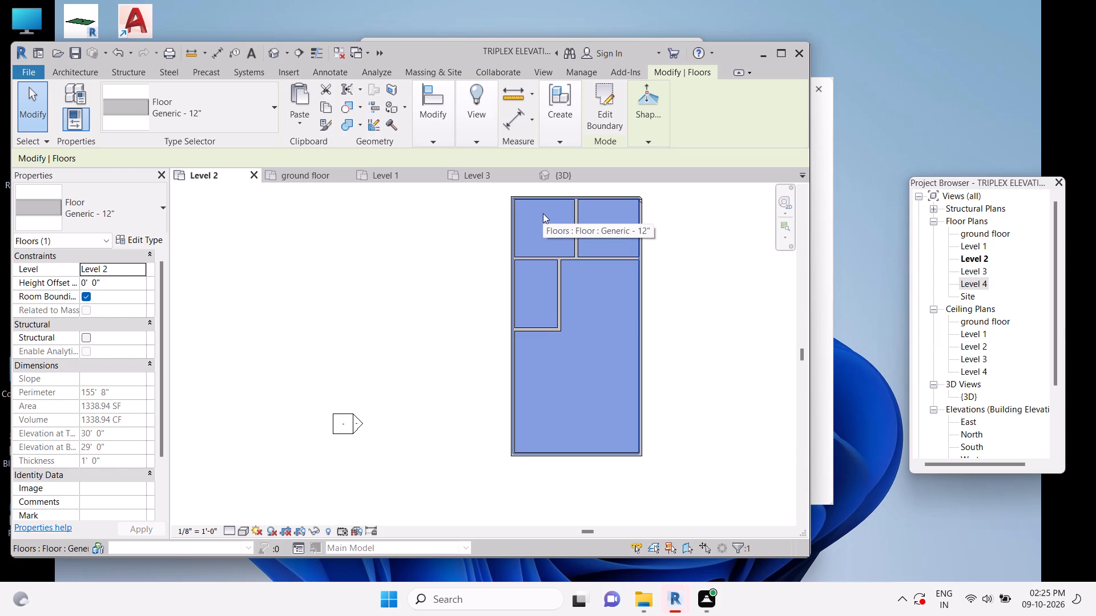
left_click(543, 213)
left_click(573, 176)
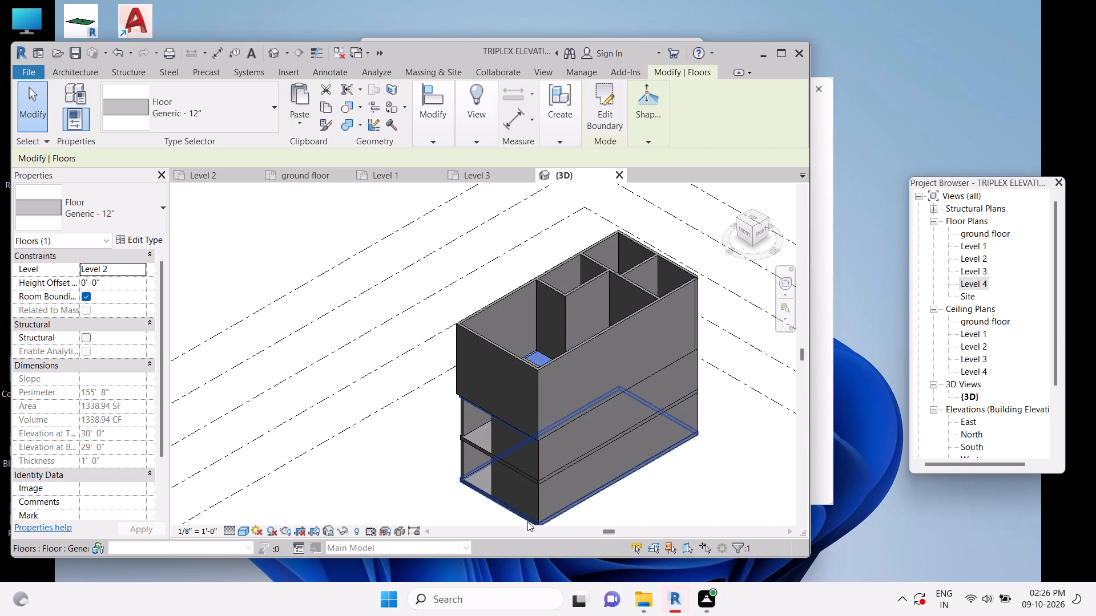
left_click(509, 172)
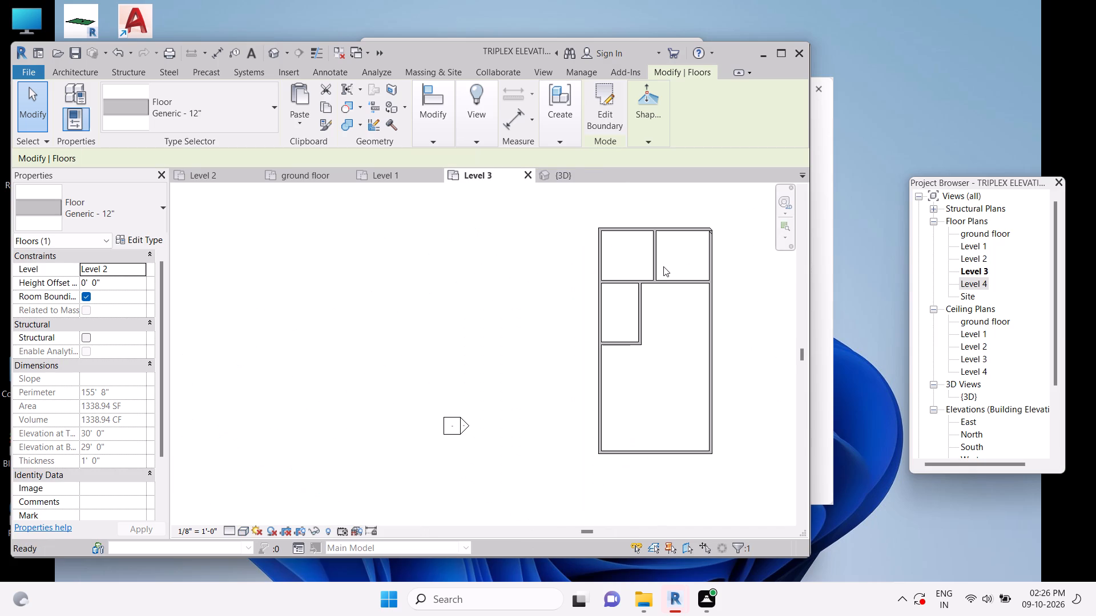
left_click(663, 268)
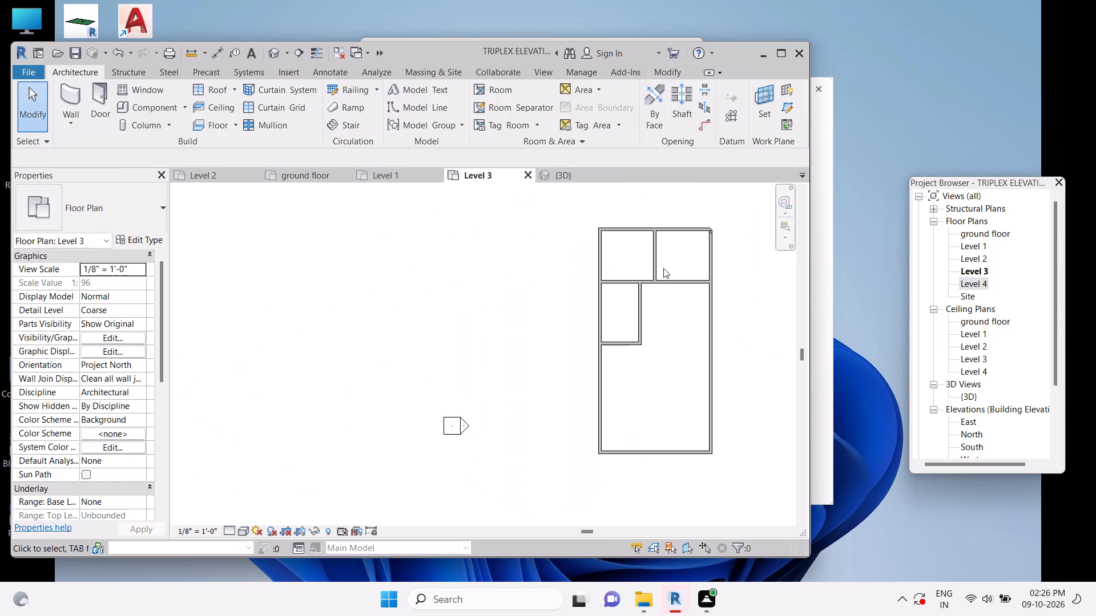
left_click(670, 225)
left_click(670, 225)
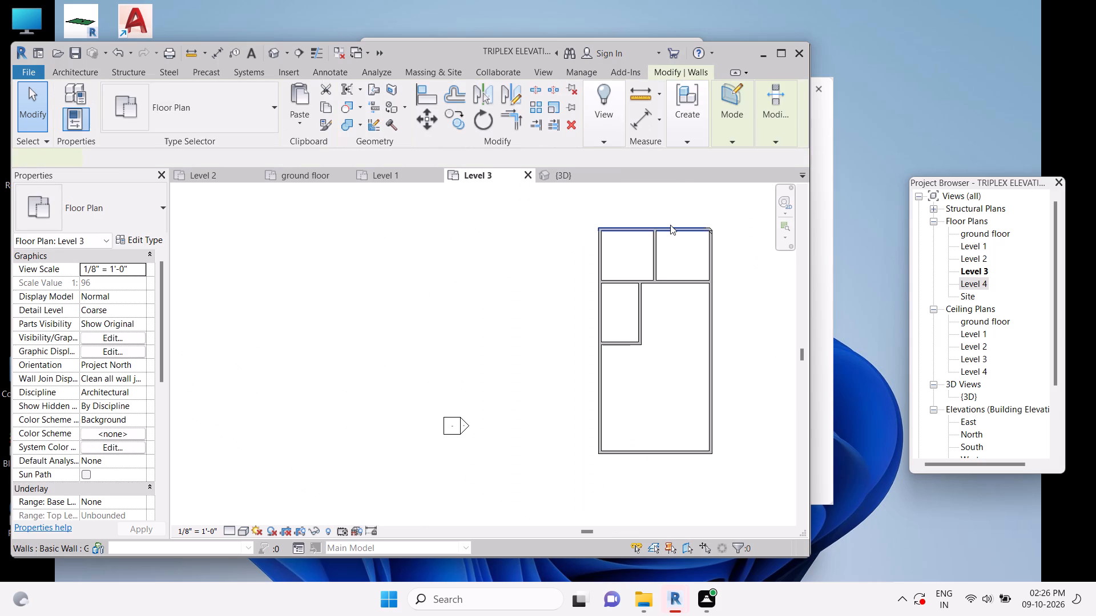
left_click(680, 314)
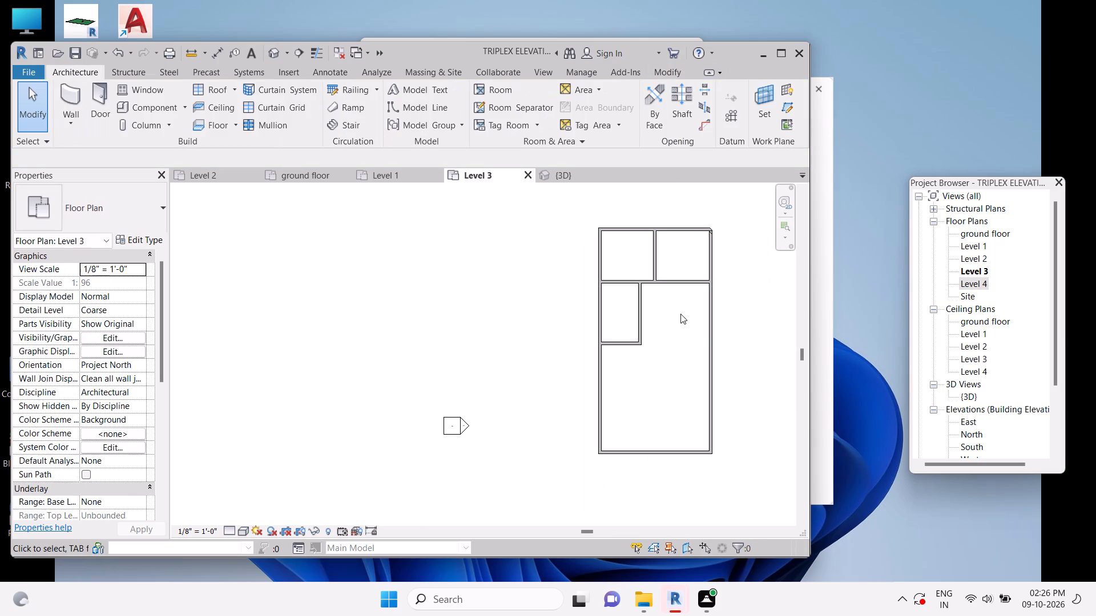
left_click(226, 175)
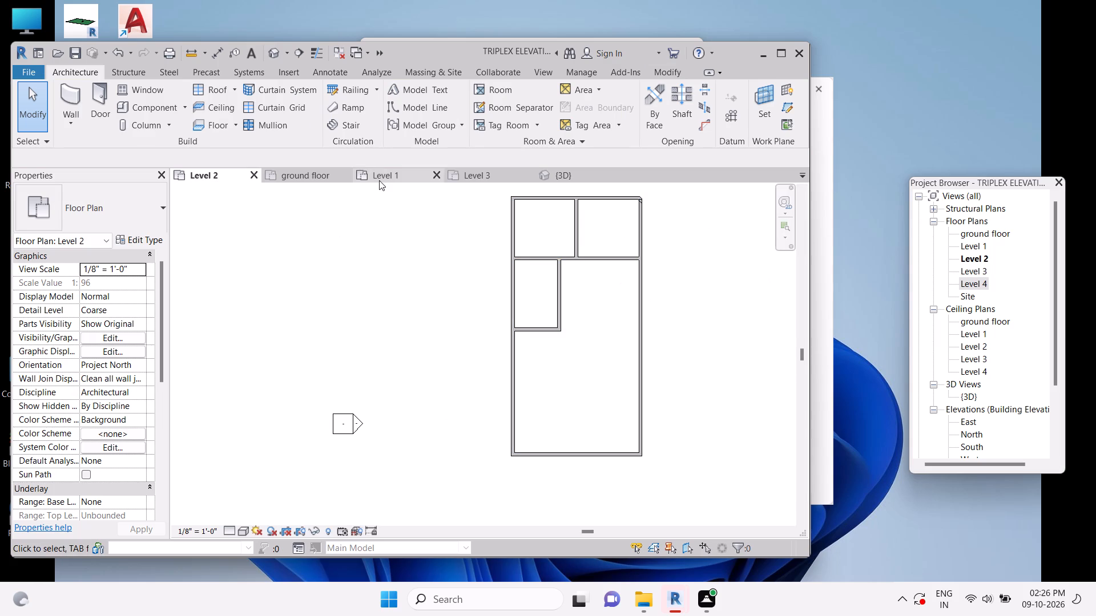
left_click(309, 173)
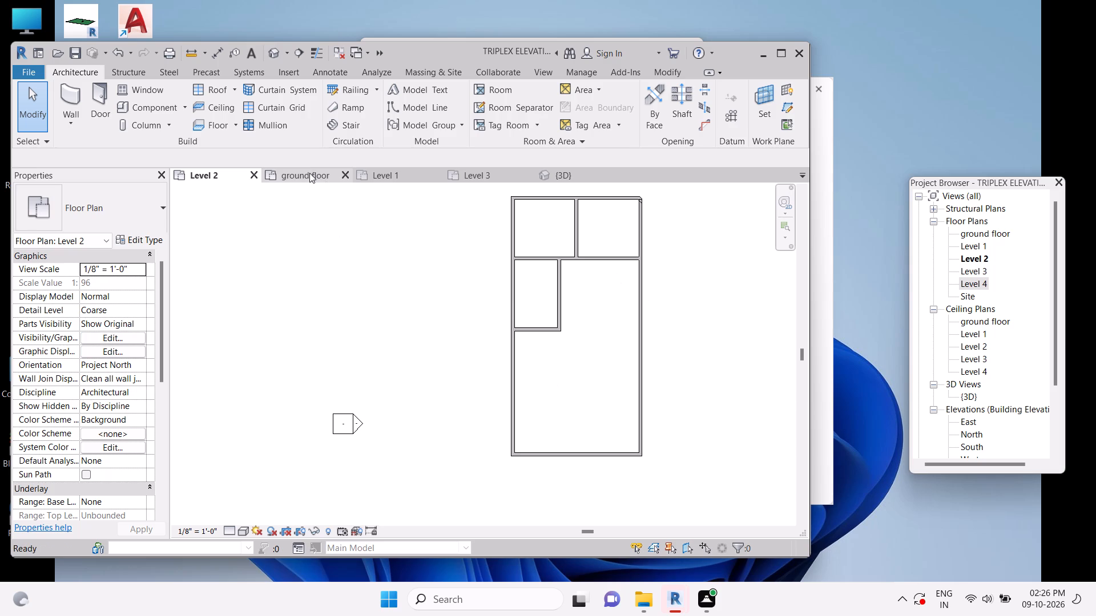
scroll(452, 253, "down", 1)
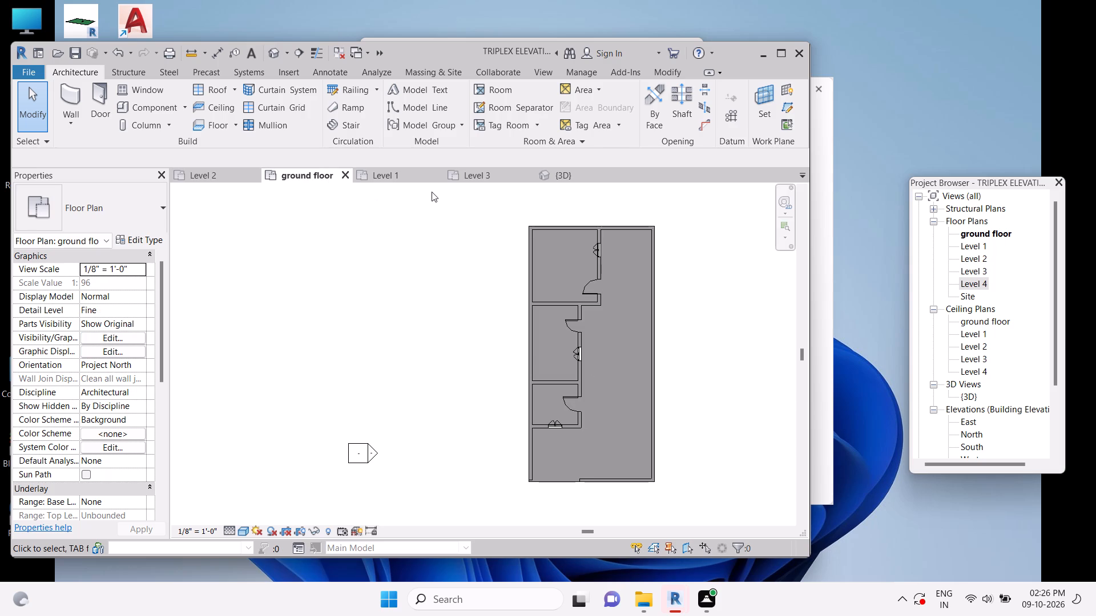
left_click(388, 169)
scroll(388, 169, "down", 2)
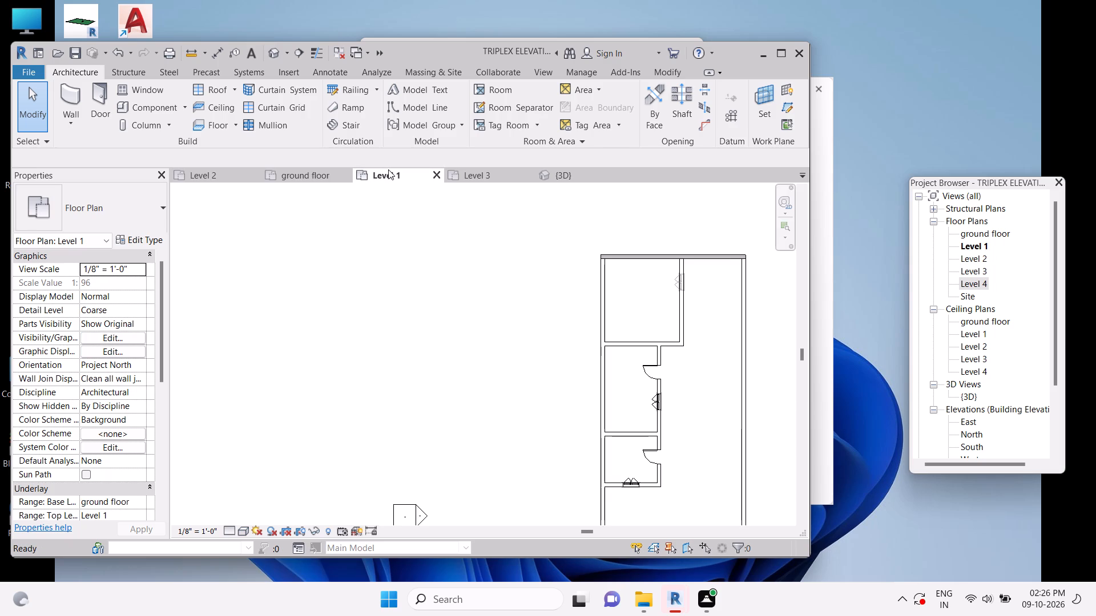
scroll(388, 169, "down", 2)
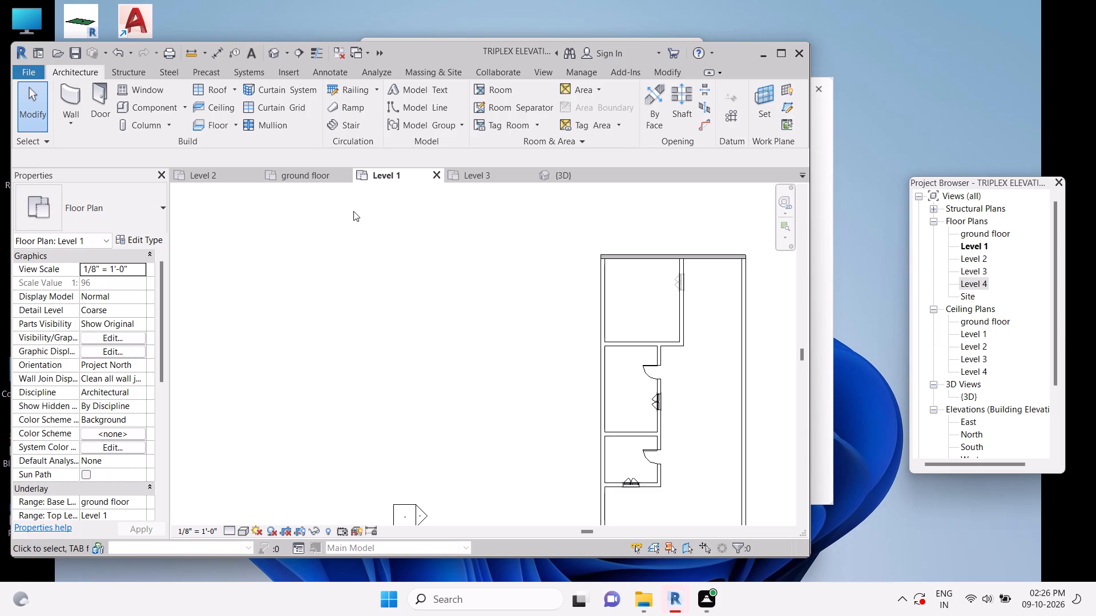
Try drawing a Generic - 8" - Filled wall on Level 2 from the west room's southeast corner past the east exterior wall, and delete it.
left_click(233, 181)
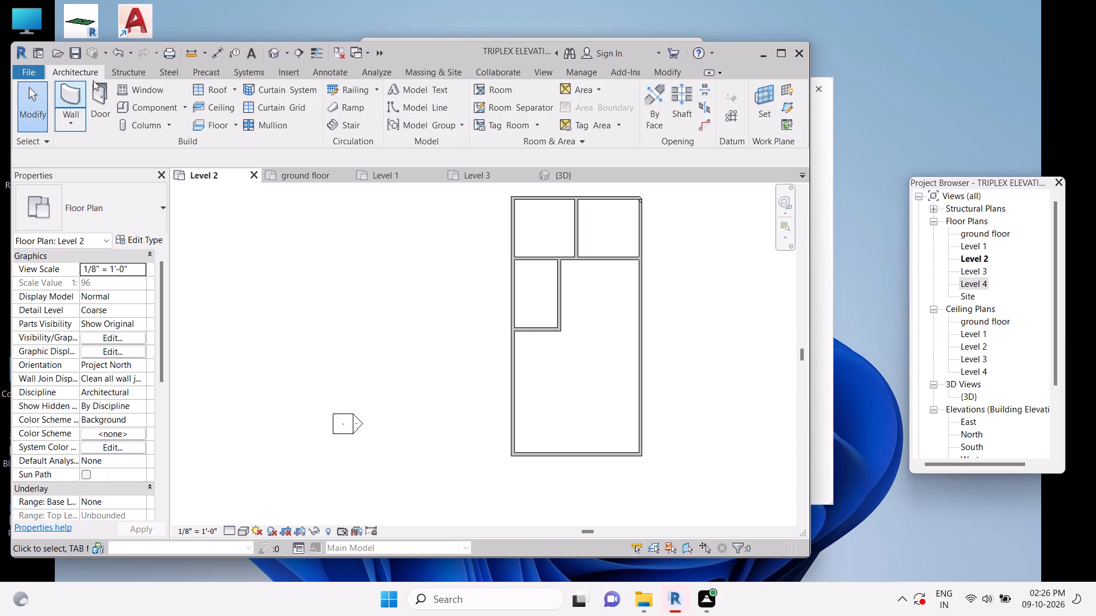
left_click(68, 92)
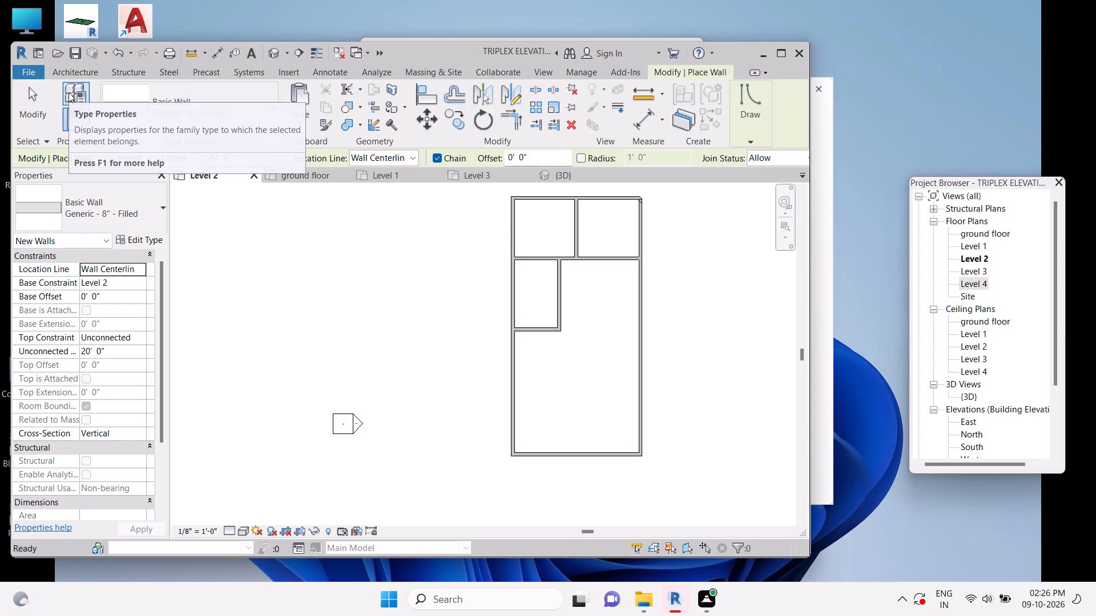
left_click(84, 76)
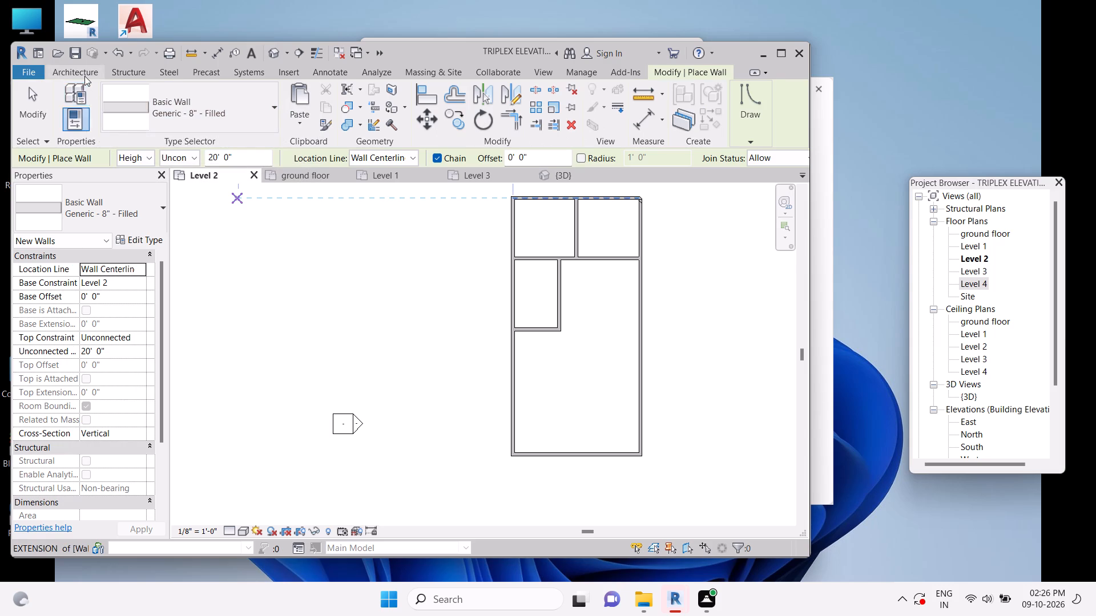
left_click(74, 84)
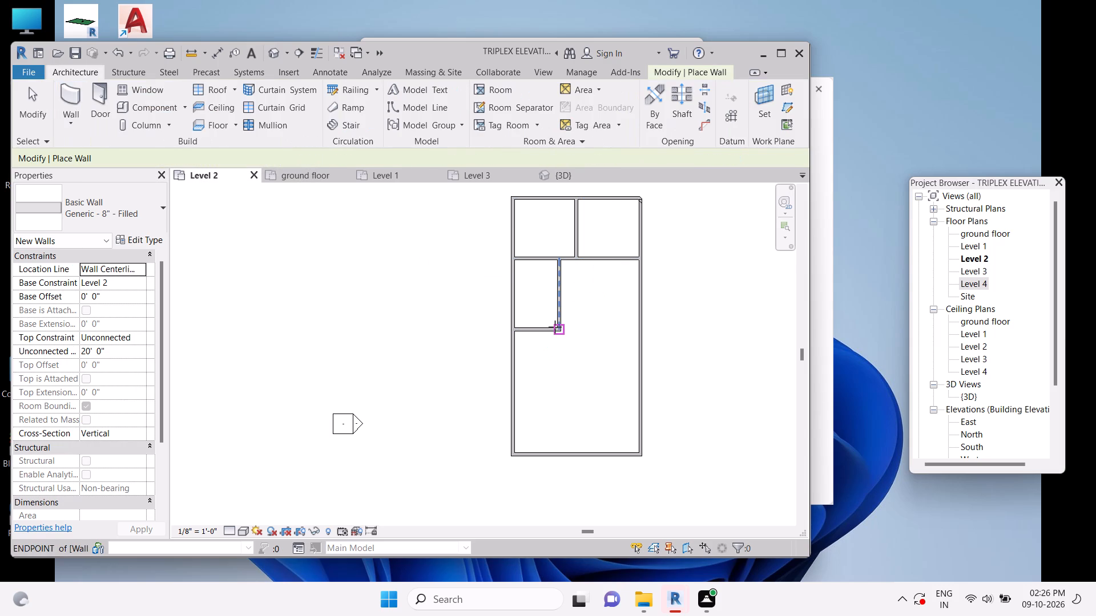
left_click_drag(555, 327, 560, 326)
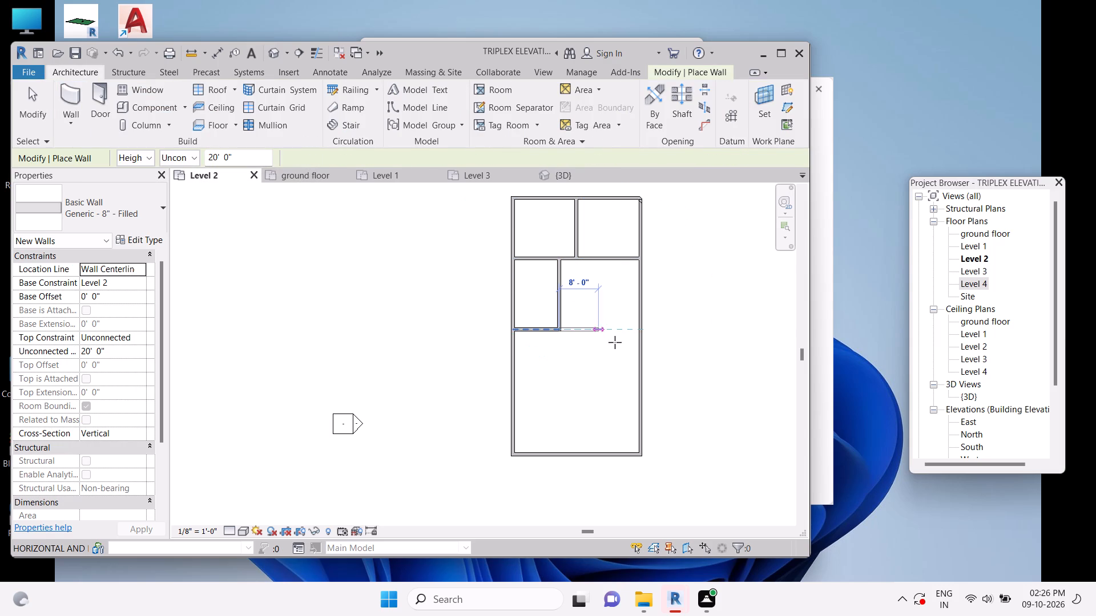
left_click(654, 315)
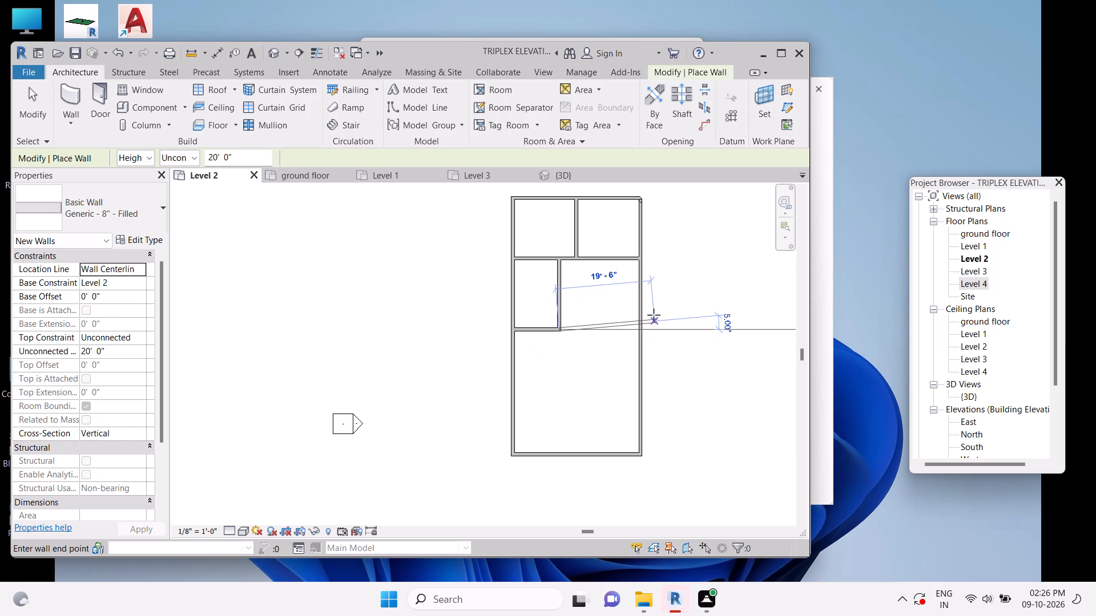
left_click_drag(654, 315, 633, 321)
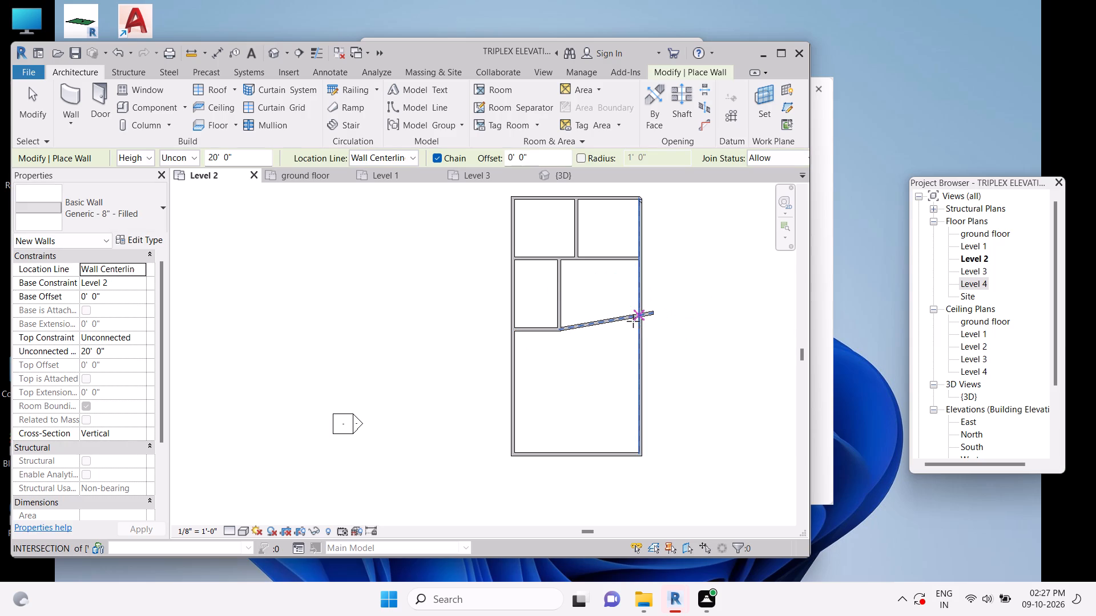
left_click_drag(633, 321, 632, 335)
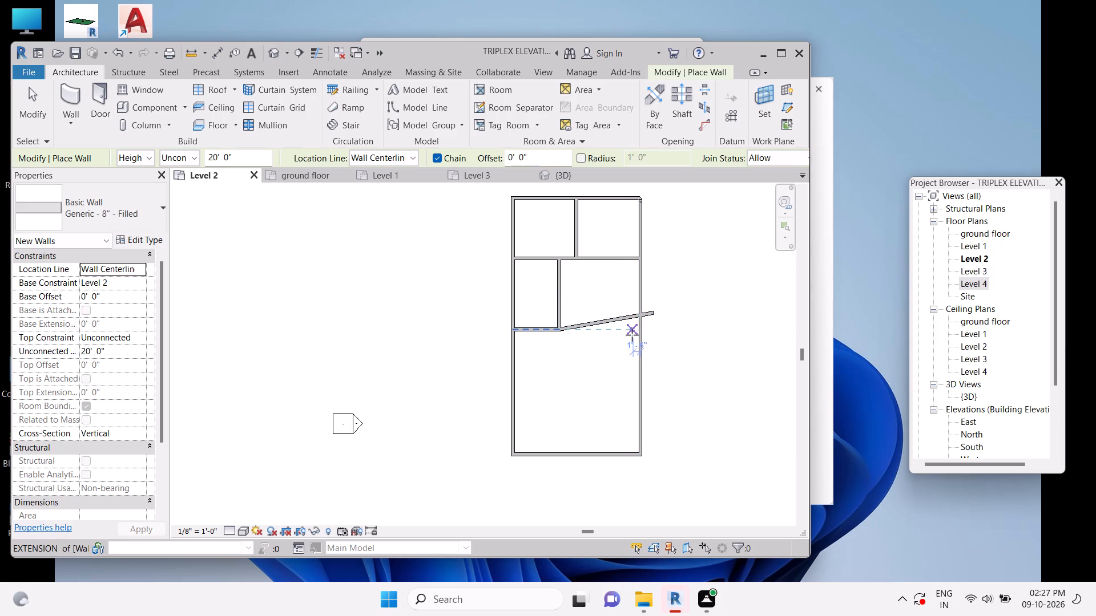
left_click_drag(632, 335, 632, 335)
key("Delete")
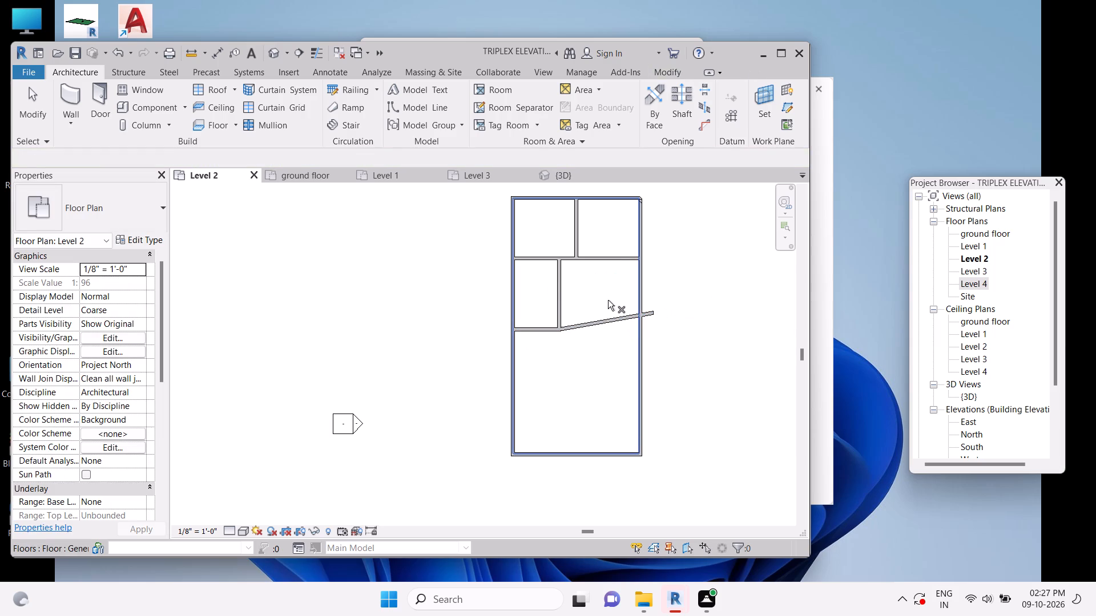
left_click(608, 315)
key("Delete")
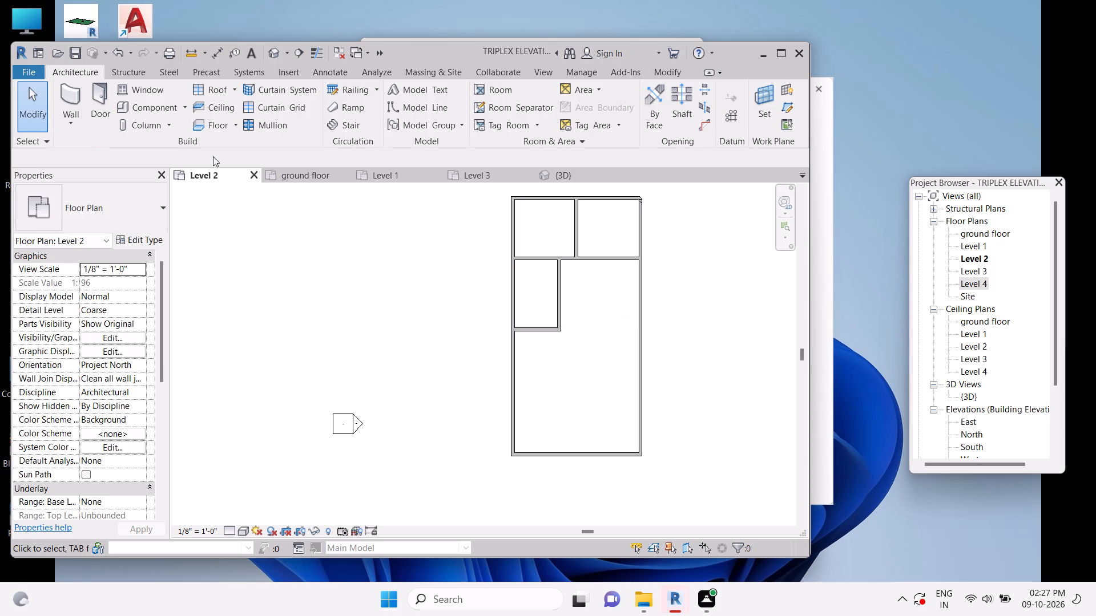
Draw a Generic - 8" - Filled wall on Level 2 from the west room's southeast corner to the east exterior wall.
left_click(78, 92)
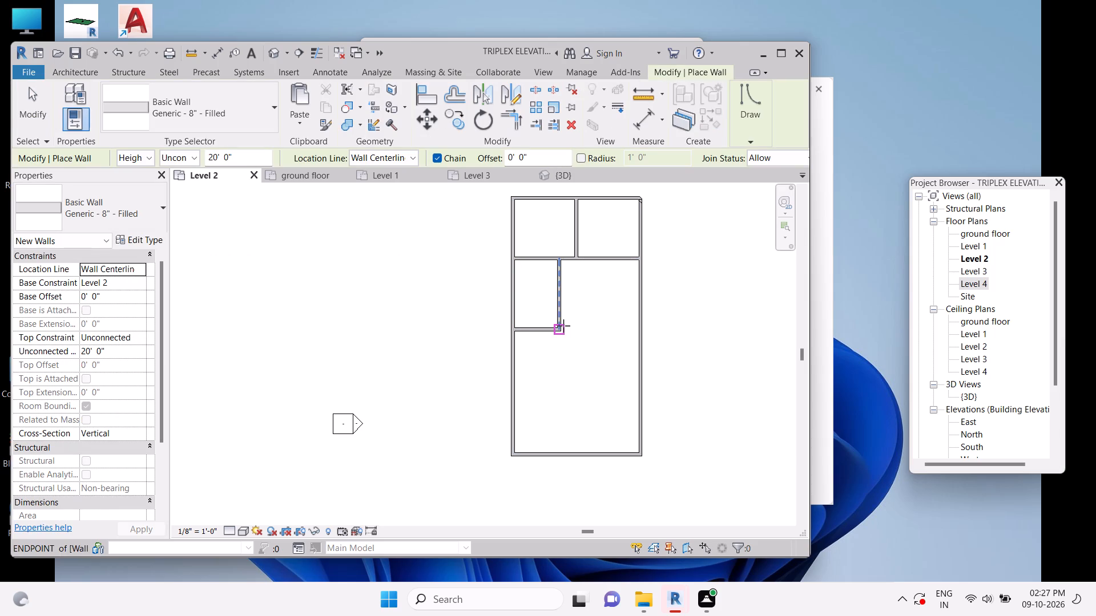
left_click_drag(564, 326, 609, 324)
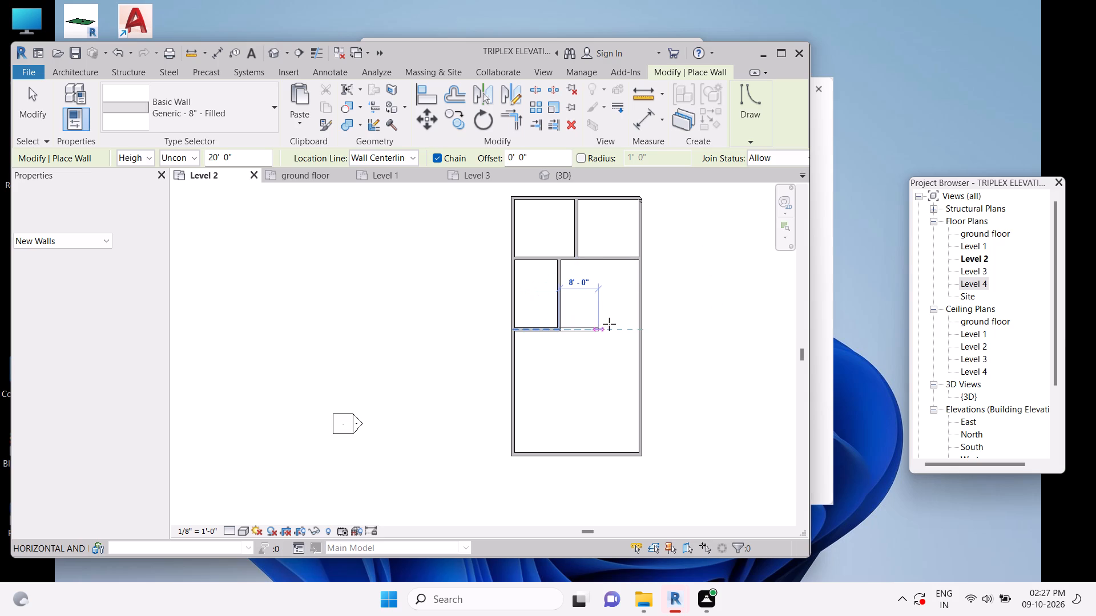
left_click_drag(609, 324, 628, 327)
triple_click(634, 327)
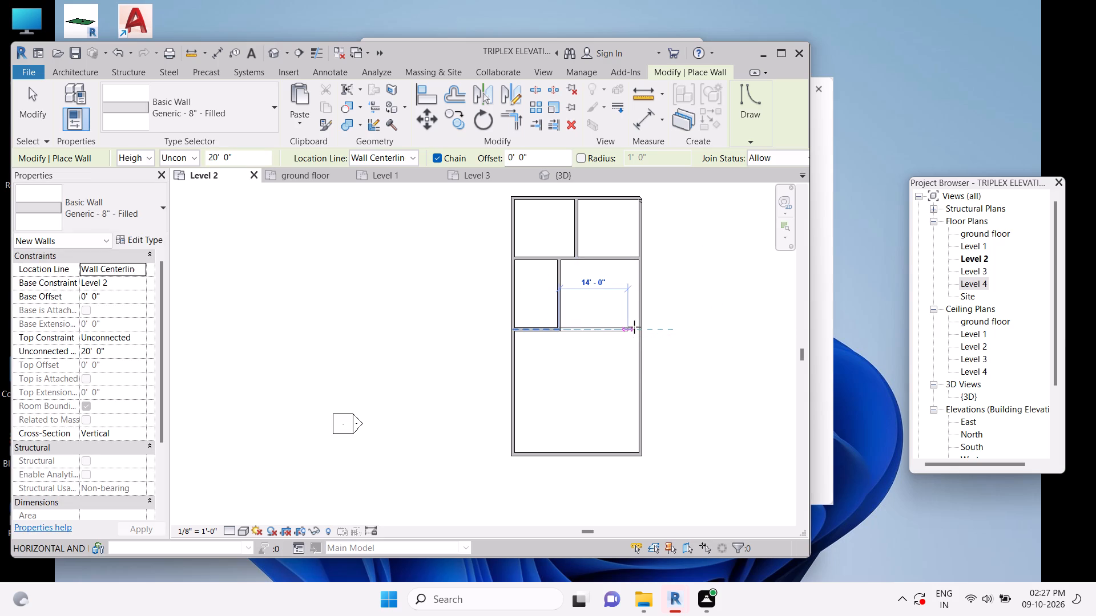
triple_click(636, 326)
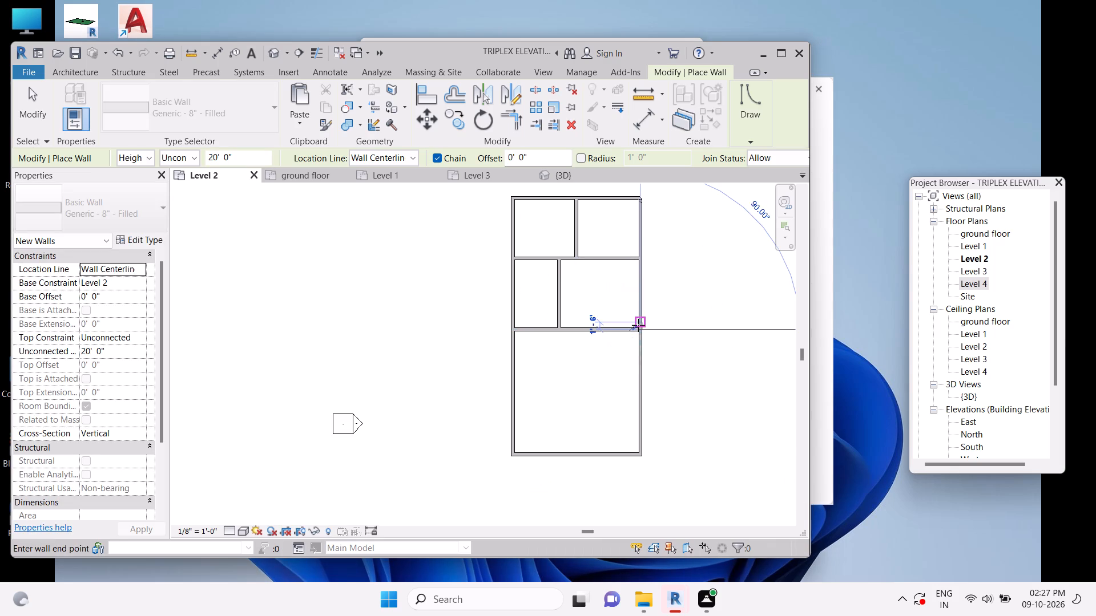
Delete the stray short wall piece at the east end of the new east-west wall.
key("Delete")
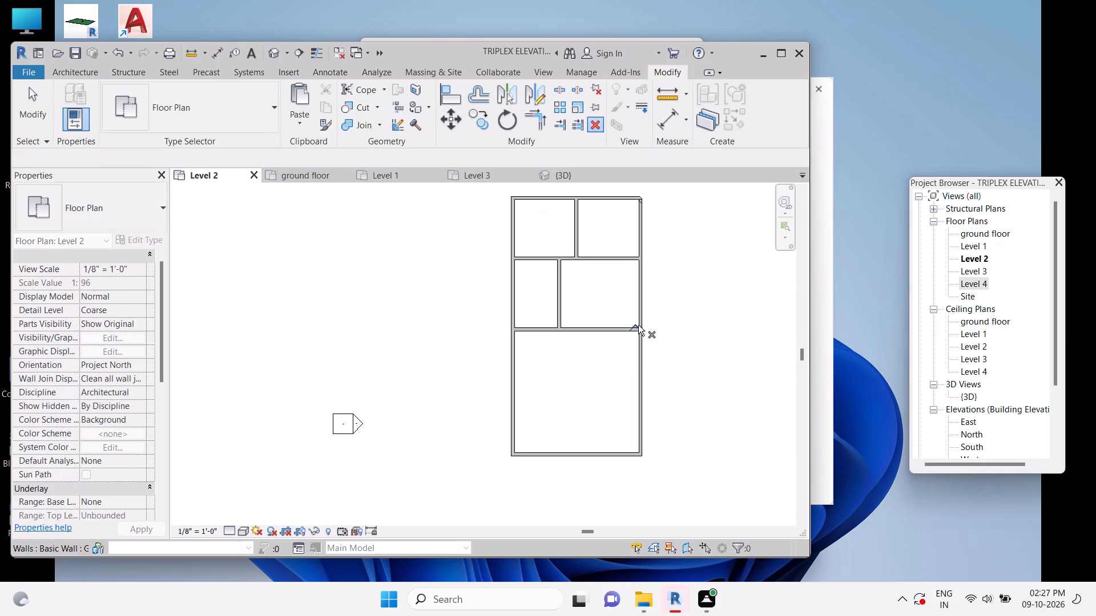
left_click(631, 327)
key("Delete")
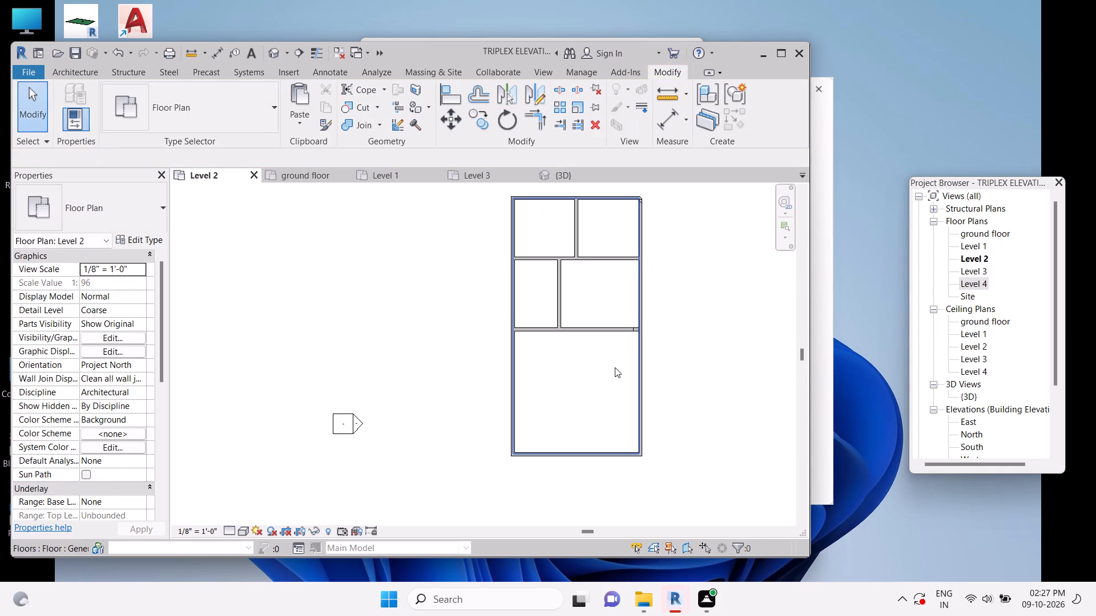
left_click(632, 327)
key("Delete")
left_click(415, 334)
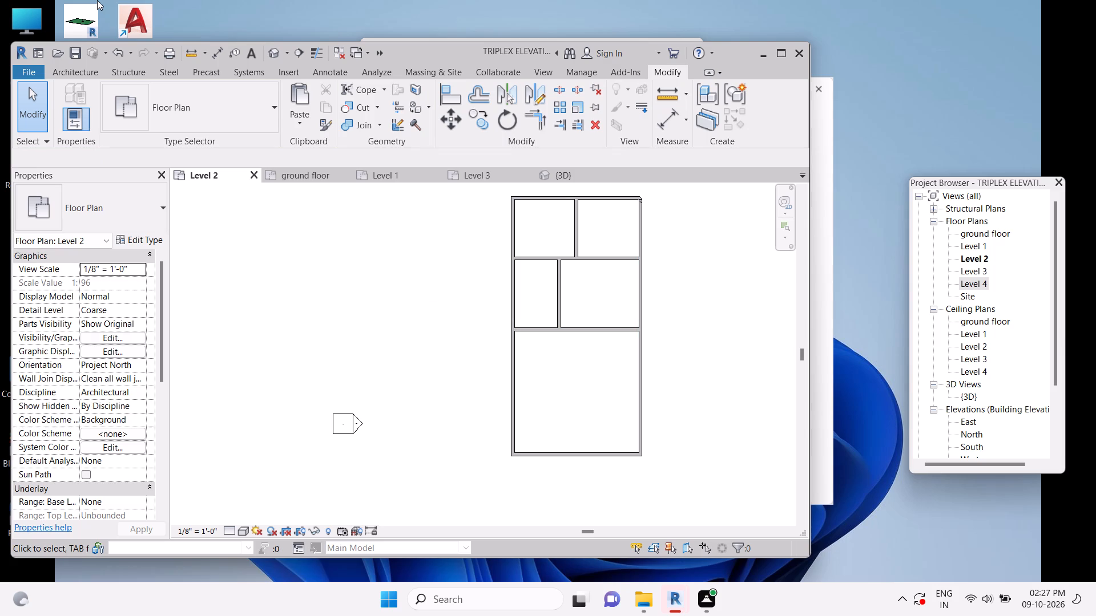
Place Single-Flush 30" x 80" doors in the south walls of both north rooms and the west room's east wall.
left_click(75, 73)
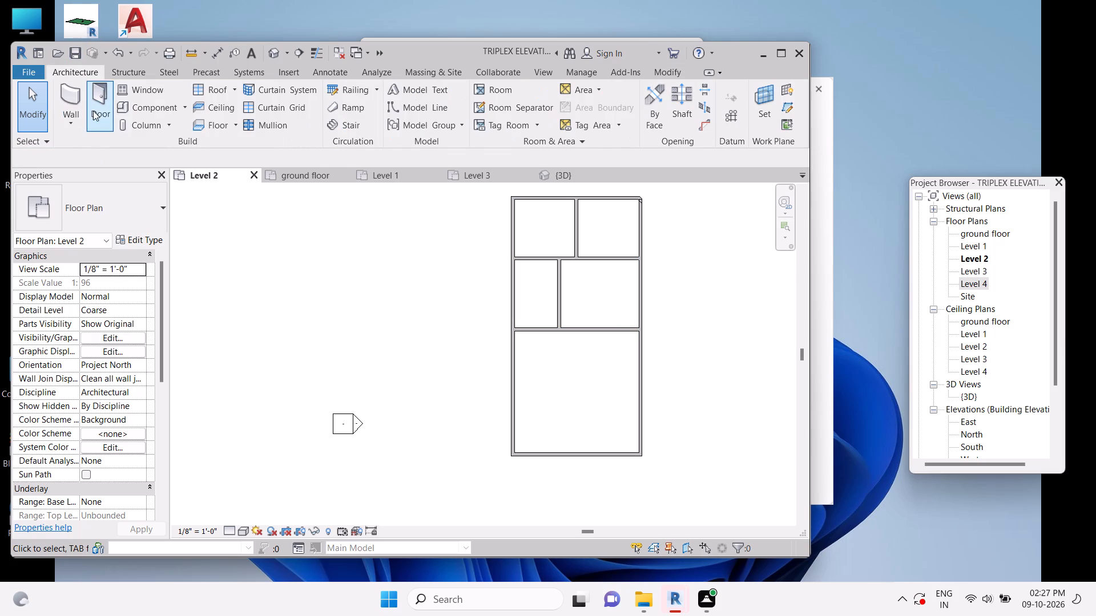
left_click(105, 100)
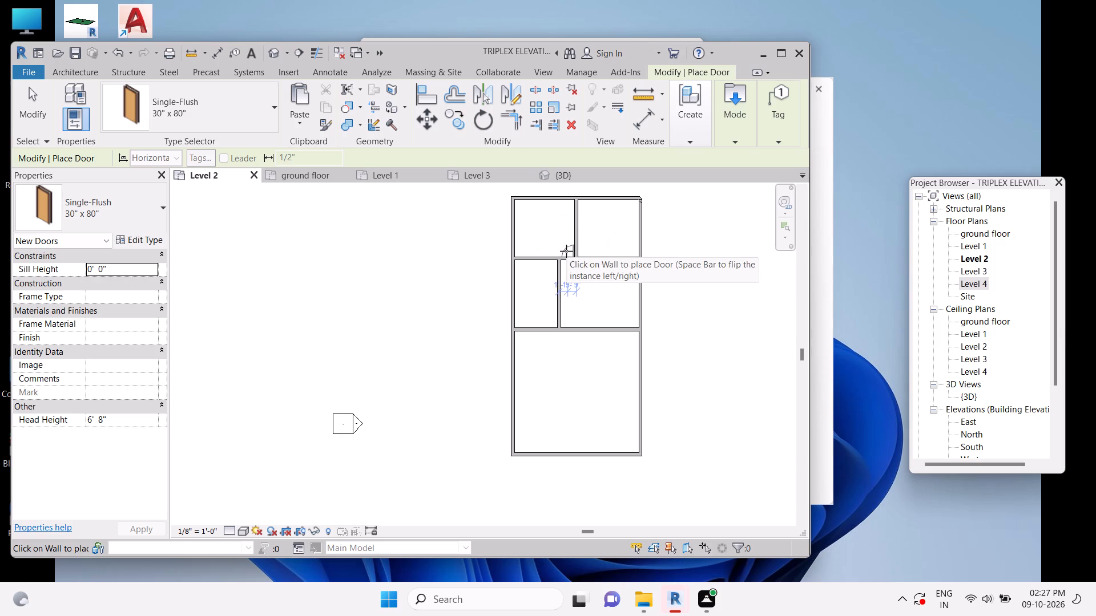
left_click(566, 251)
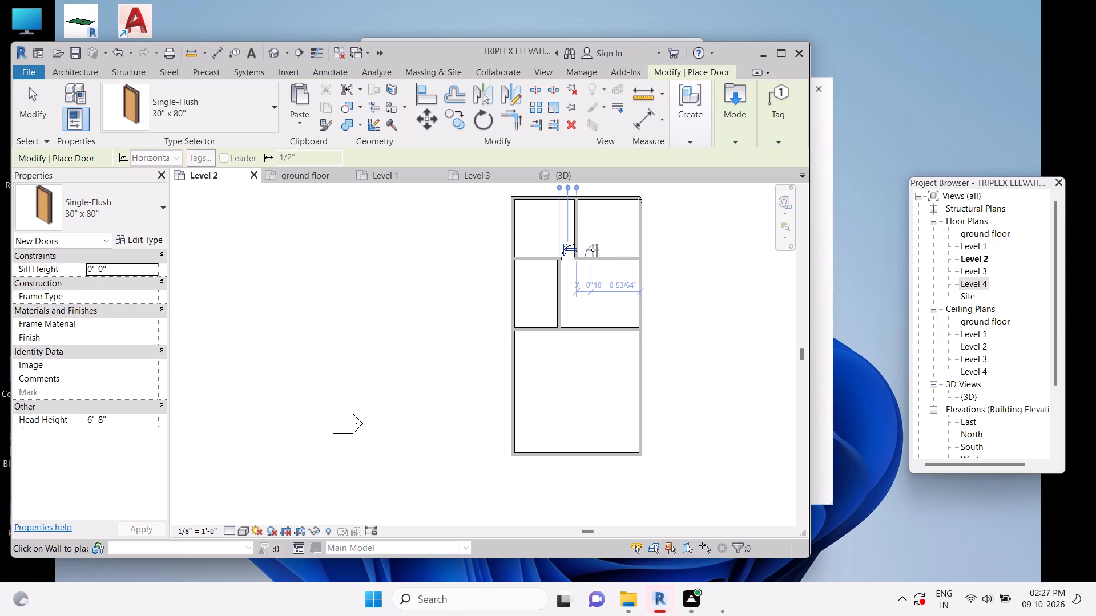
left_click(593, 250)
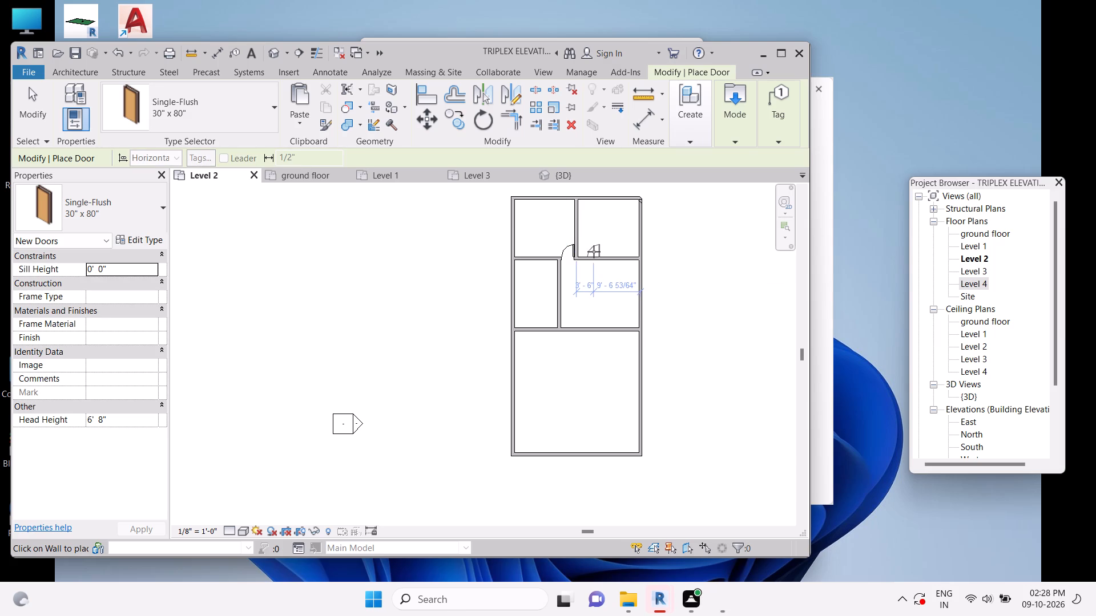
left_click(594, 252)
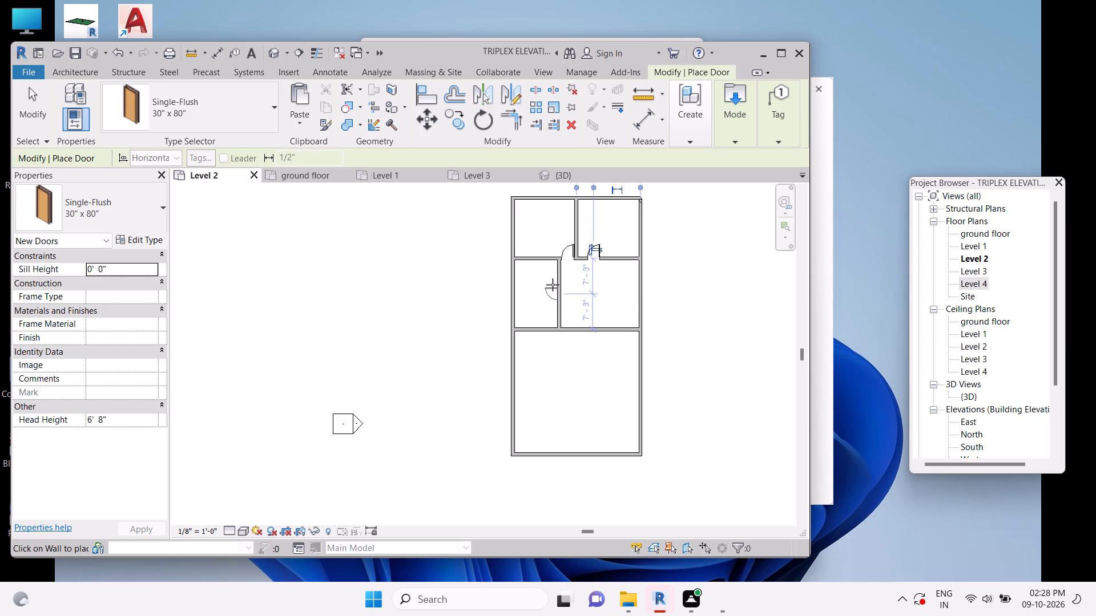
left_click(553, 284)
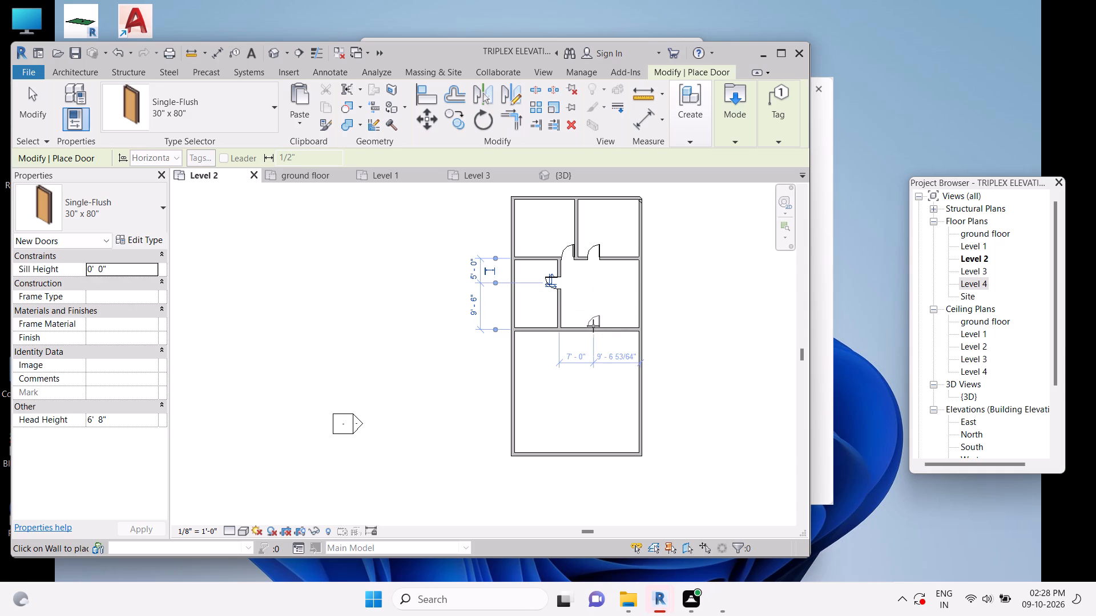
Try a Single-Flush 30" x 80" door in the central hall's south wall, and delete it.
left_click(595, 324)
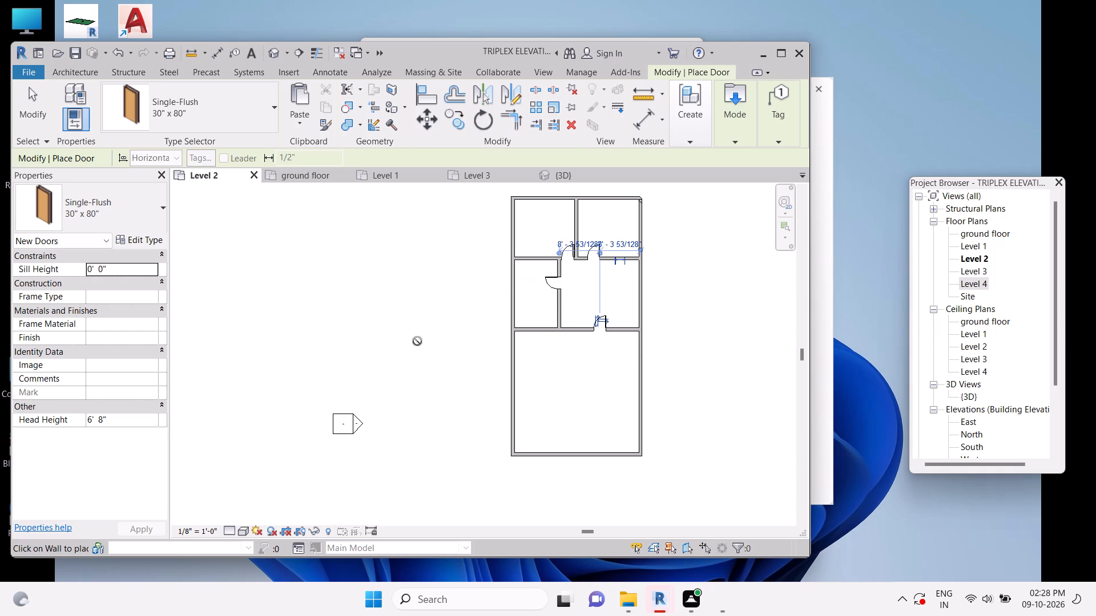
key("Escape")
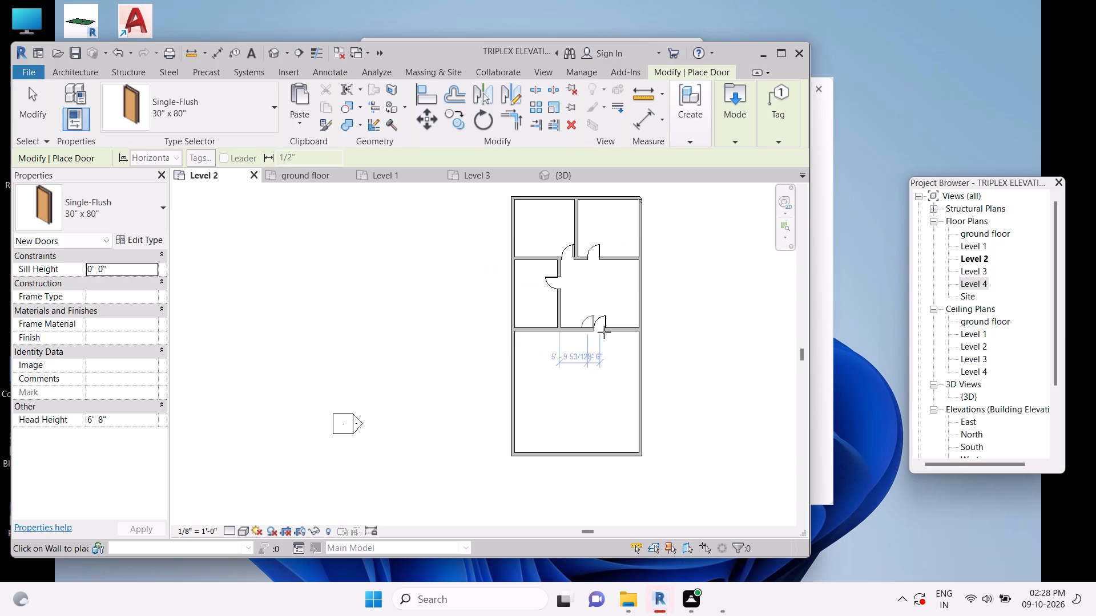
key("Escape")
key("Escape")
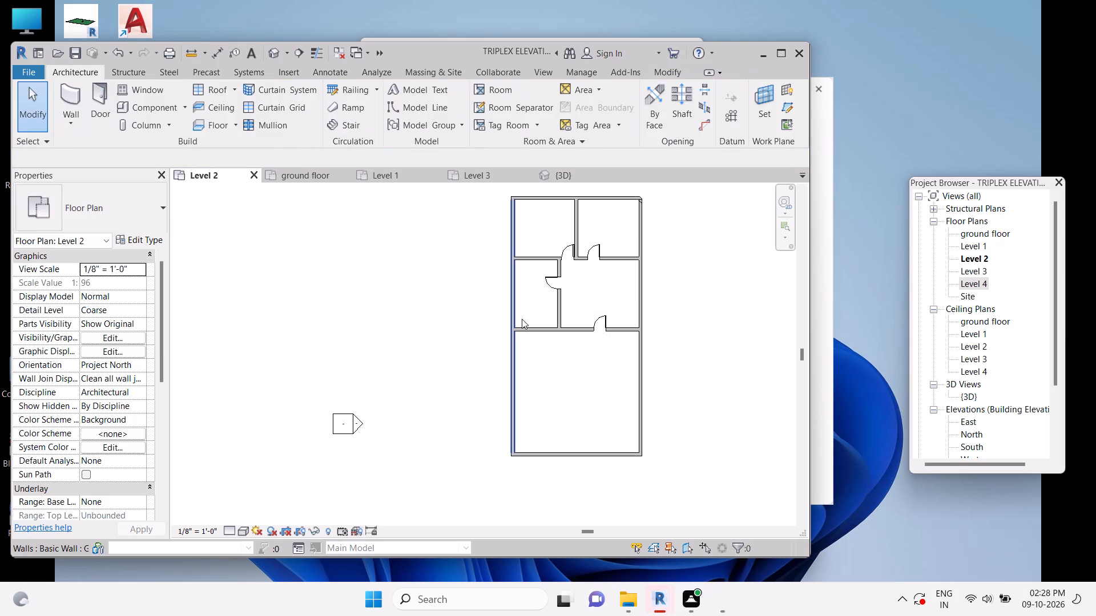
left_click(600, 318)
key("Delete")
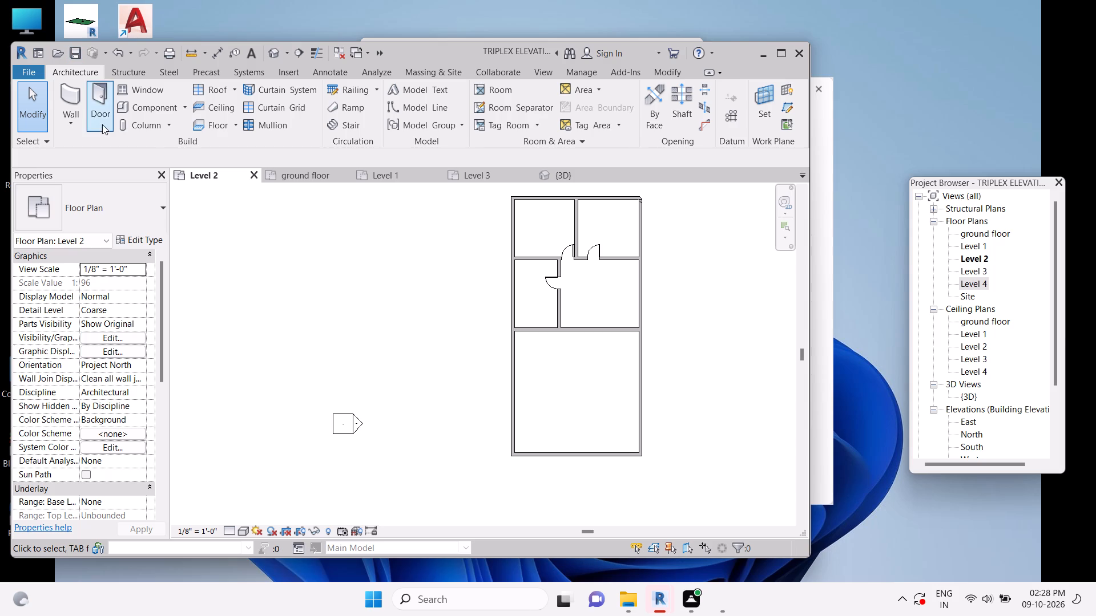
Place a Single-Flush 32" x 84" door in the hall's south wall, about 7' east of the west room's partition.
left_click(102, 111)
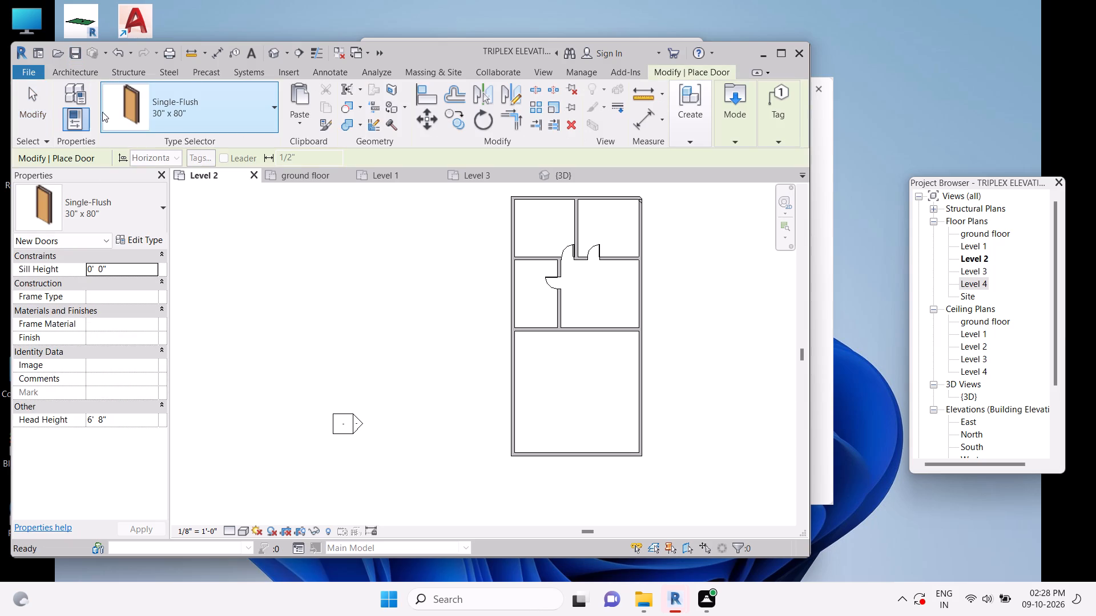
left_click(95, 202)
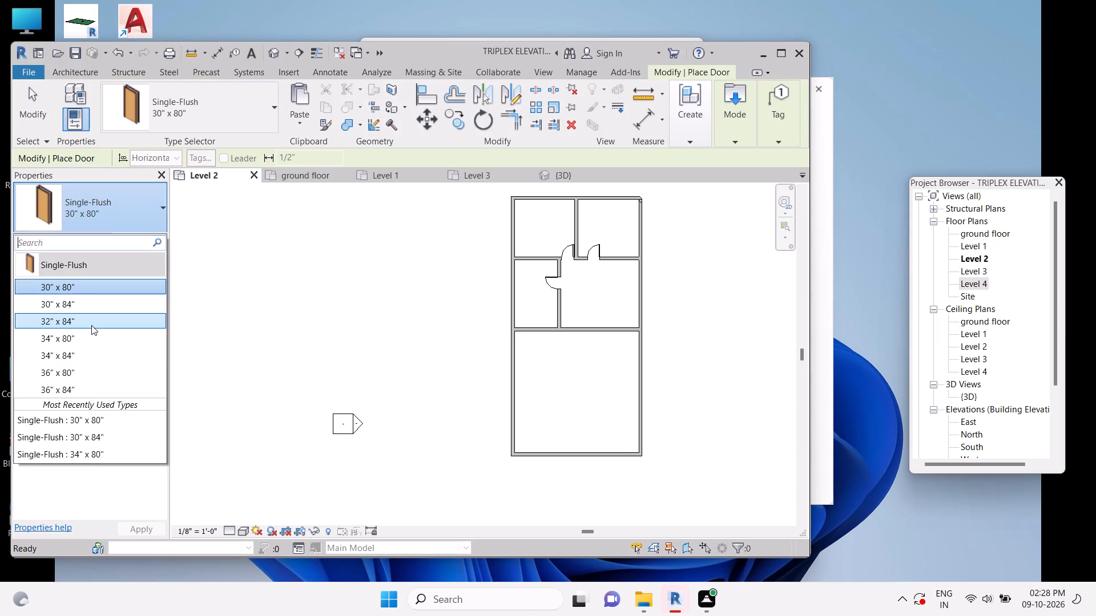
left_click(91, 325)
left_click(593, 327)
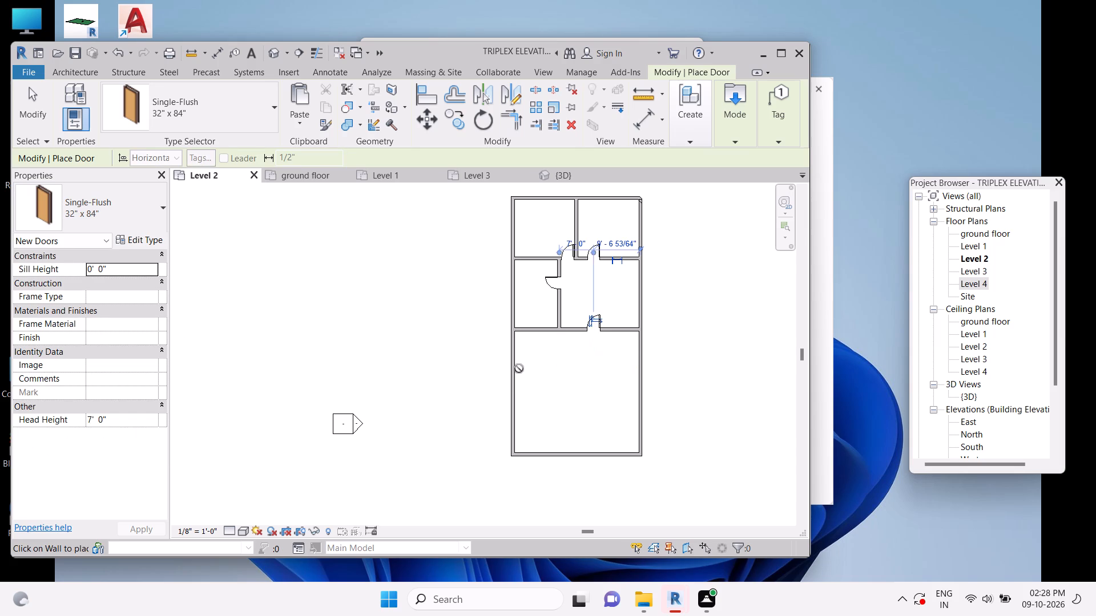
key("Escape")
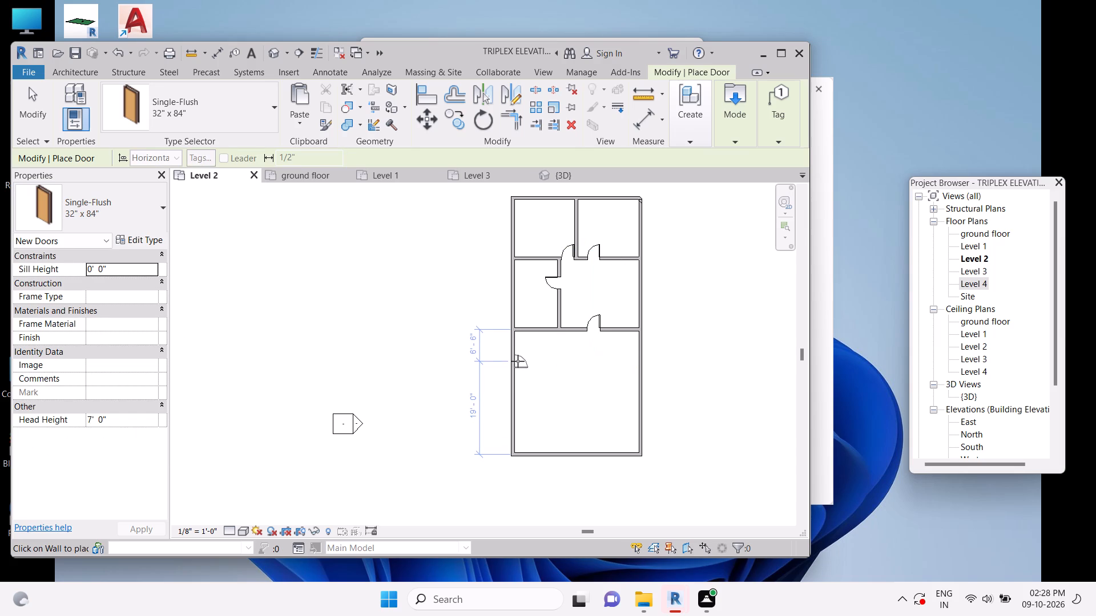
key("Escape")
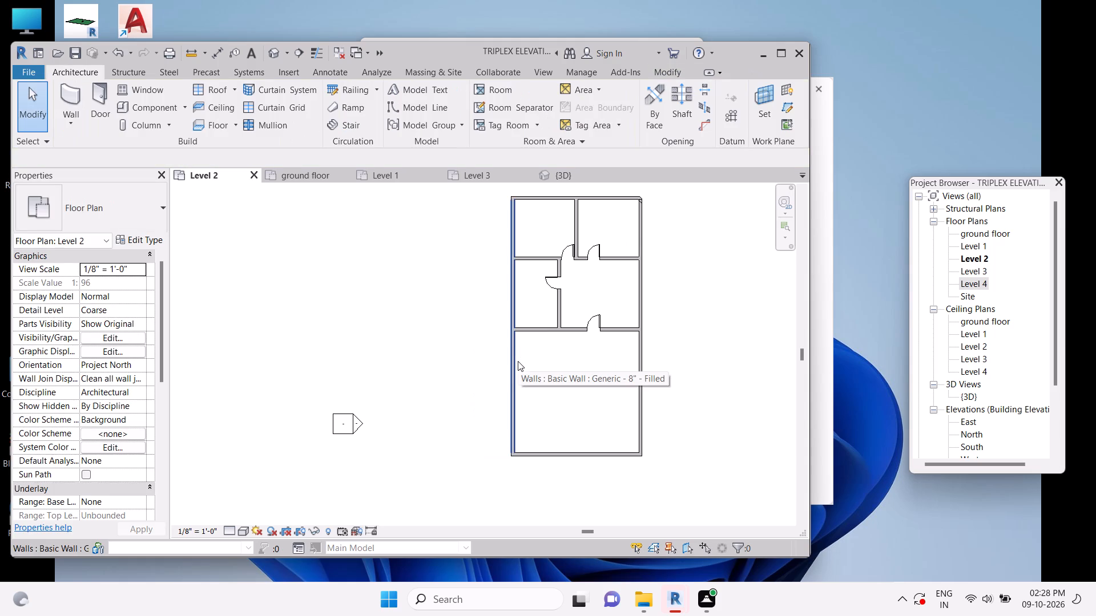
left_click(474, 363)
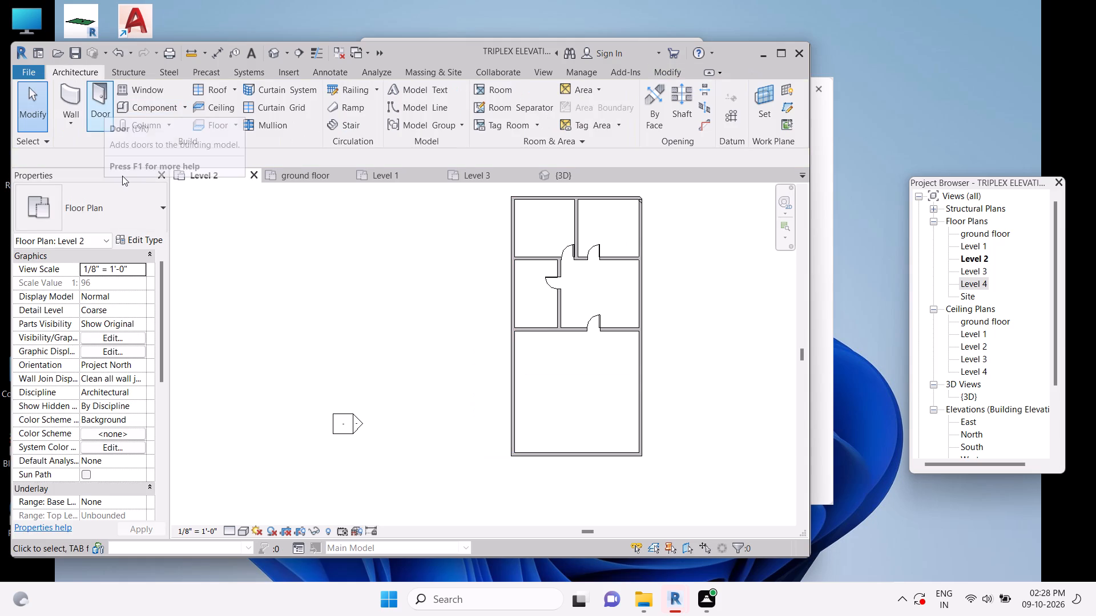
Place Window-Casement-Double 34" x 36" windows in the northeast room's south wall, both west rooms' exterior walls, and the hall's south wall east of its door.
left_click(159, 88)
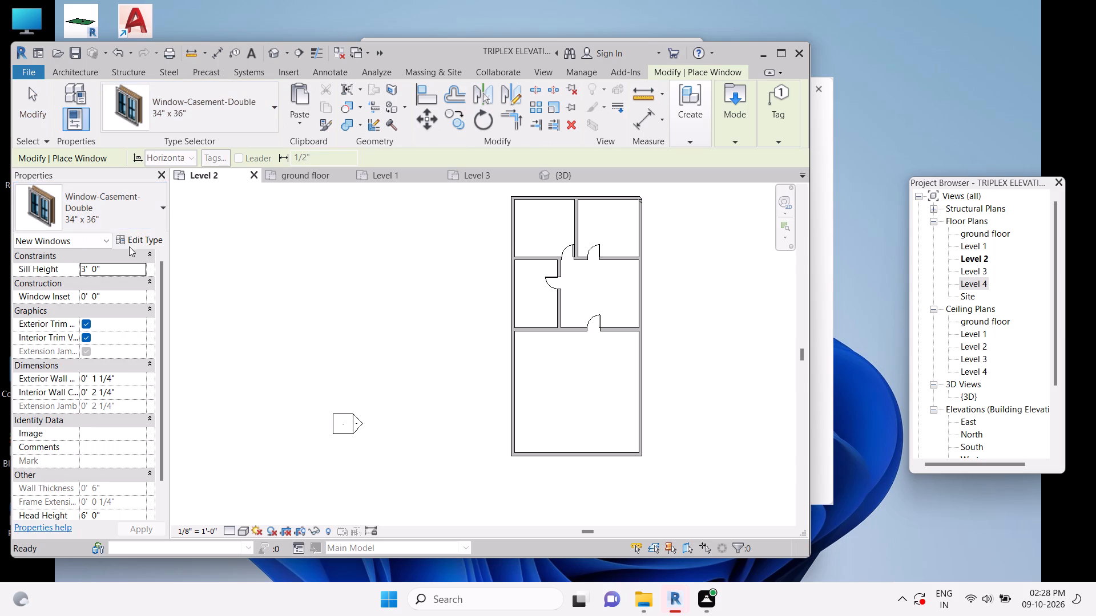
left_click(136, 203)
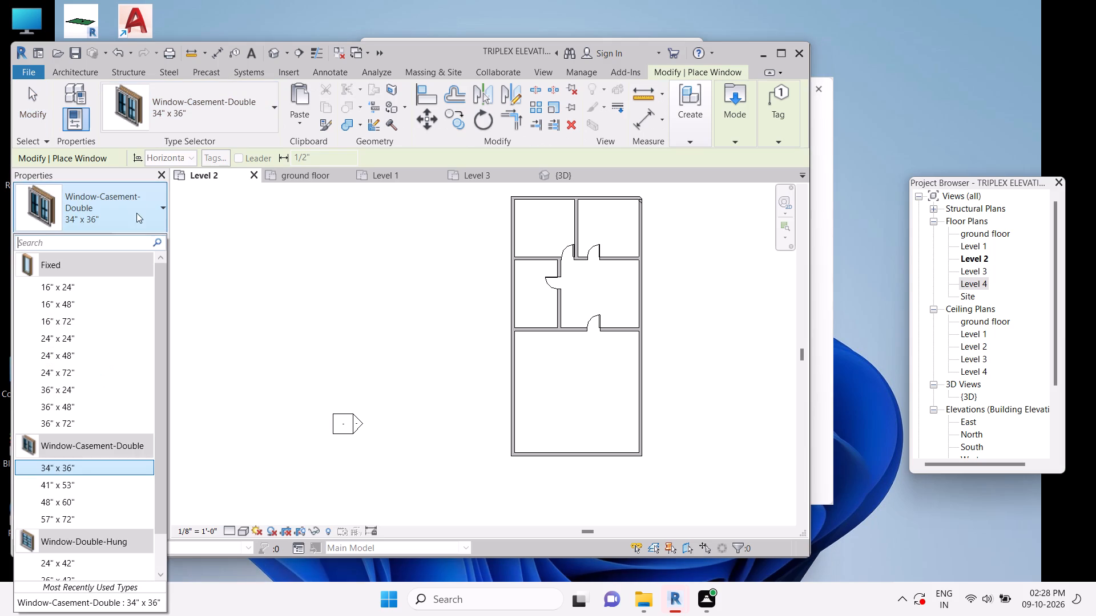
left_click(84, 466)
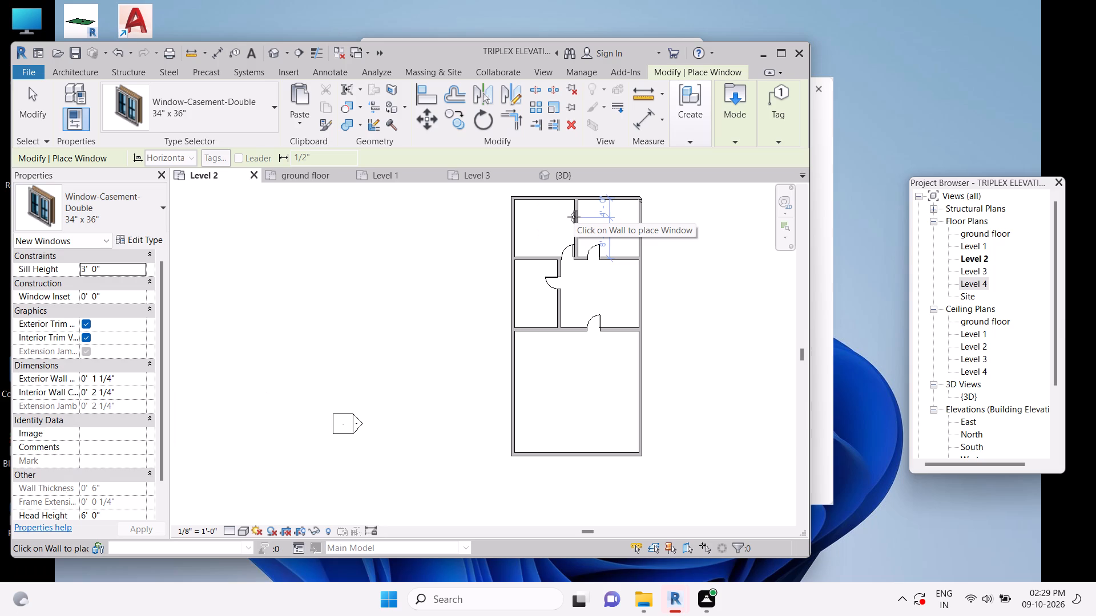
left_click(623, 254)
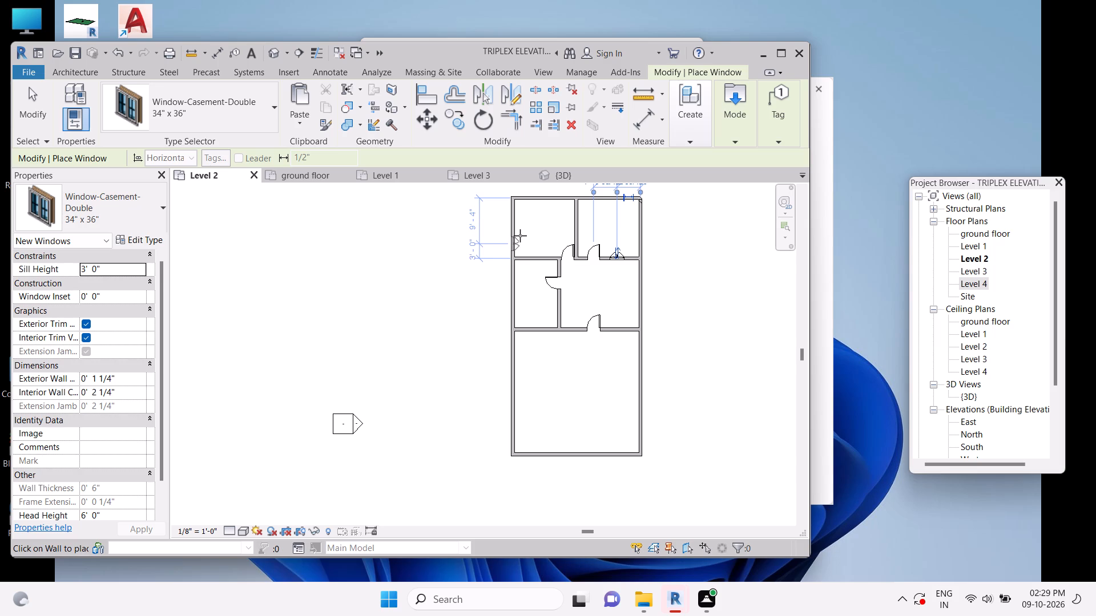
left_click(519, 230)
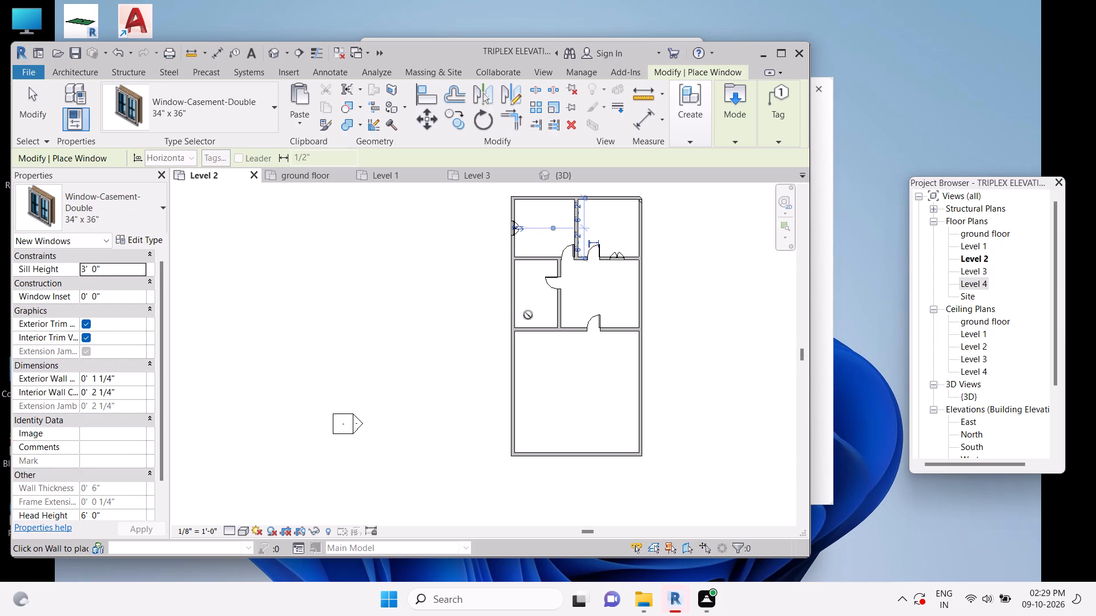
left_click(519, 298)
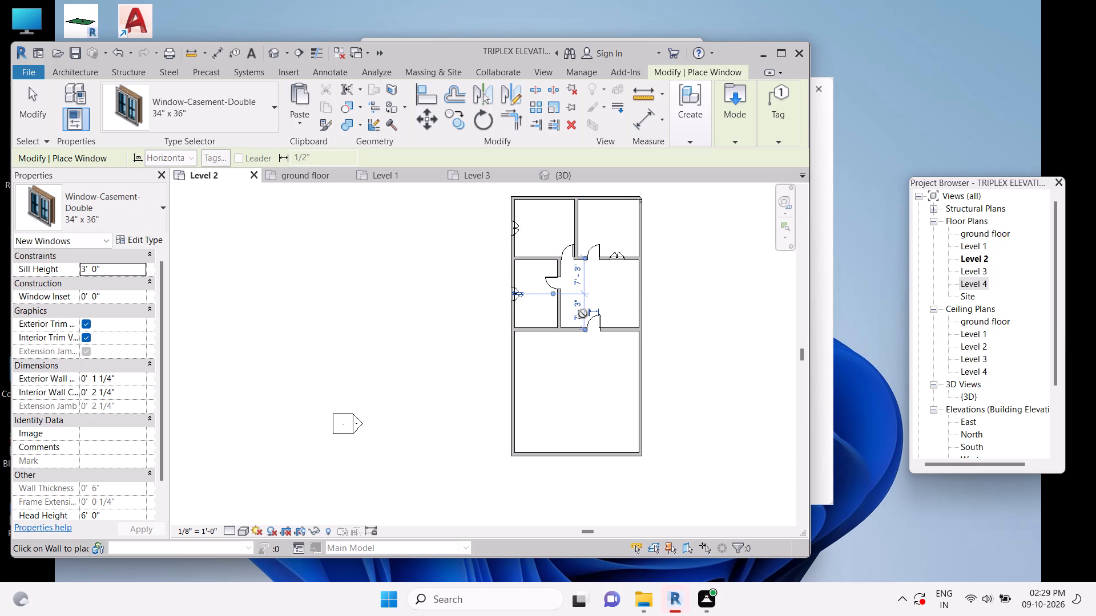
left_click(621, 325)
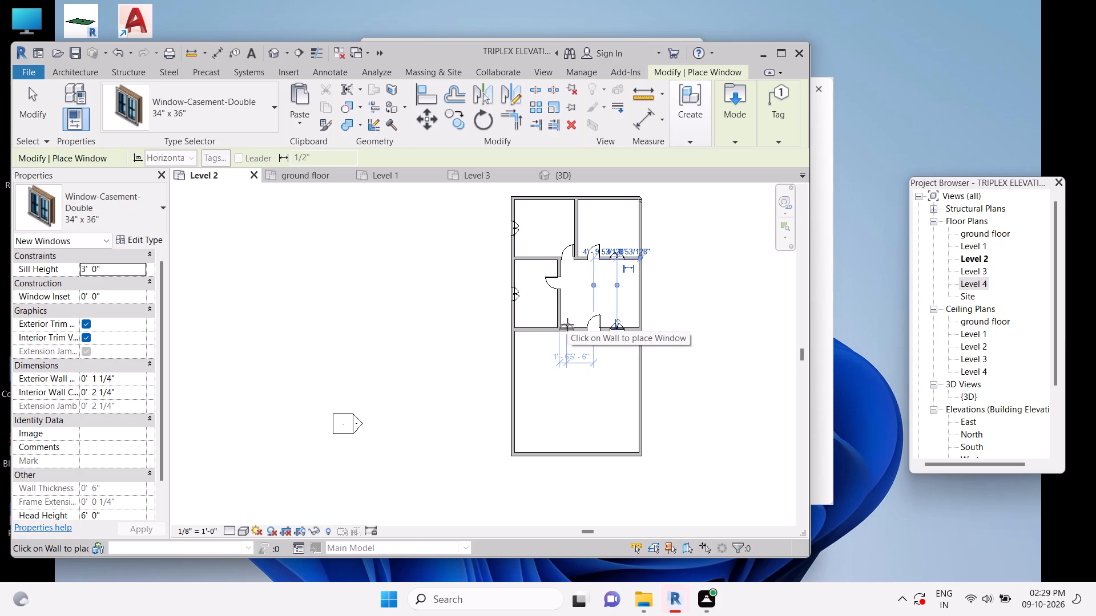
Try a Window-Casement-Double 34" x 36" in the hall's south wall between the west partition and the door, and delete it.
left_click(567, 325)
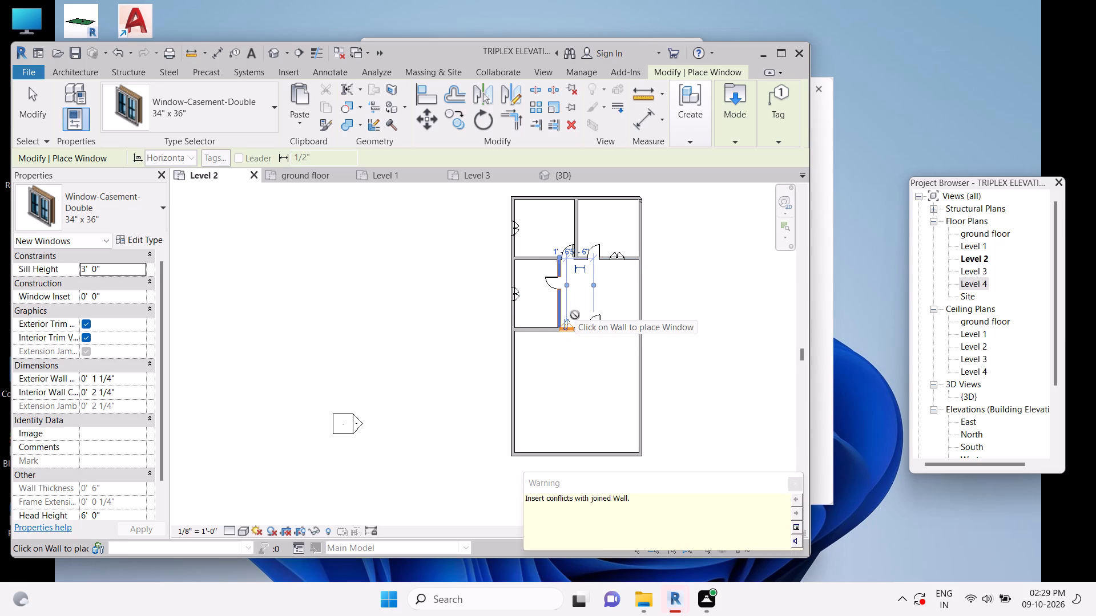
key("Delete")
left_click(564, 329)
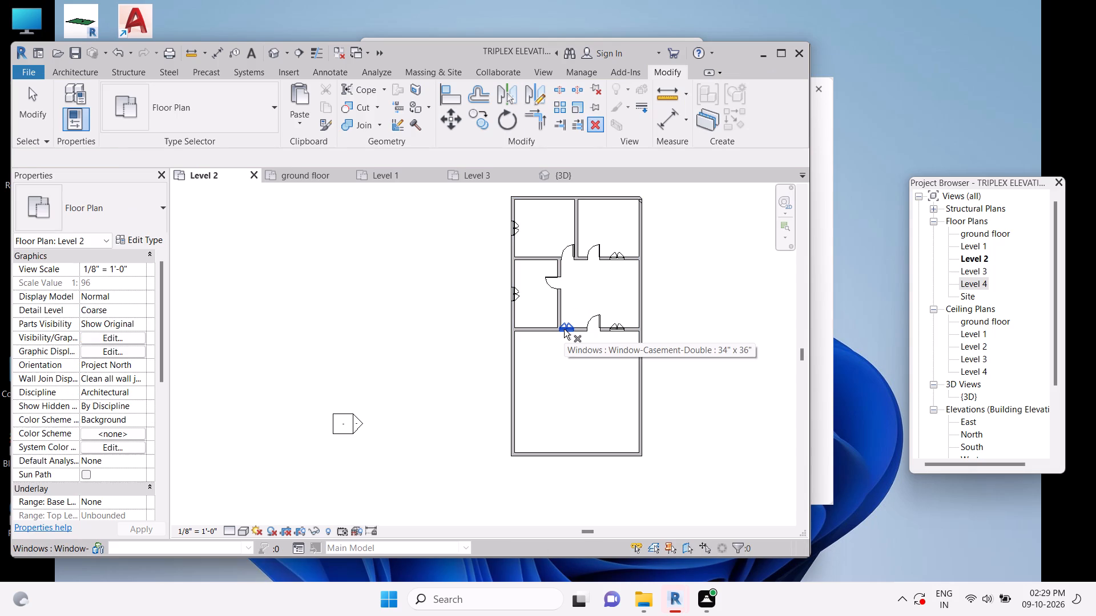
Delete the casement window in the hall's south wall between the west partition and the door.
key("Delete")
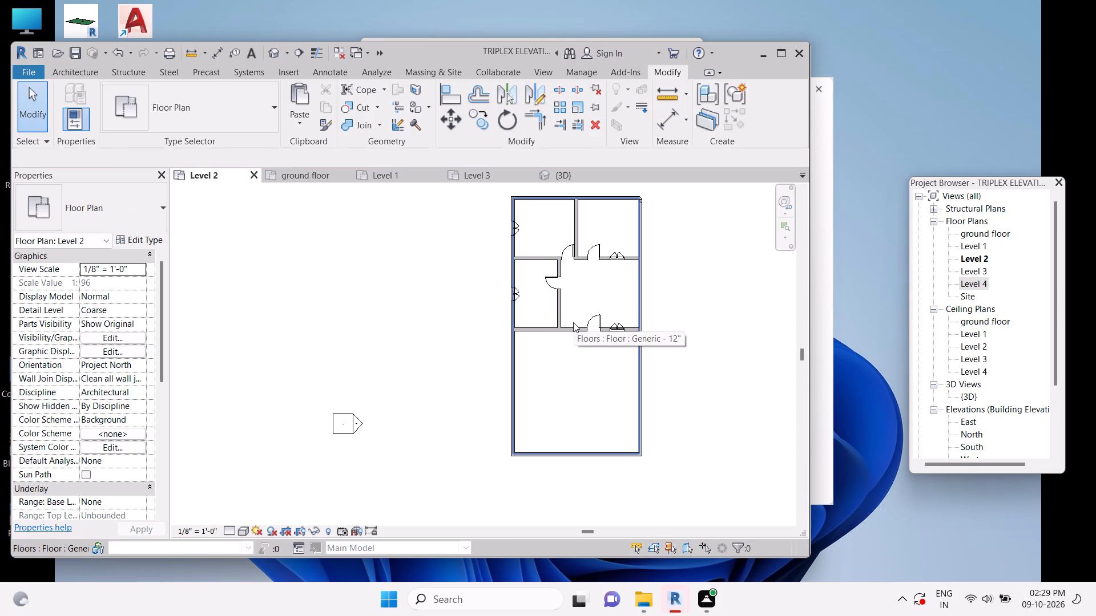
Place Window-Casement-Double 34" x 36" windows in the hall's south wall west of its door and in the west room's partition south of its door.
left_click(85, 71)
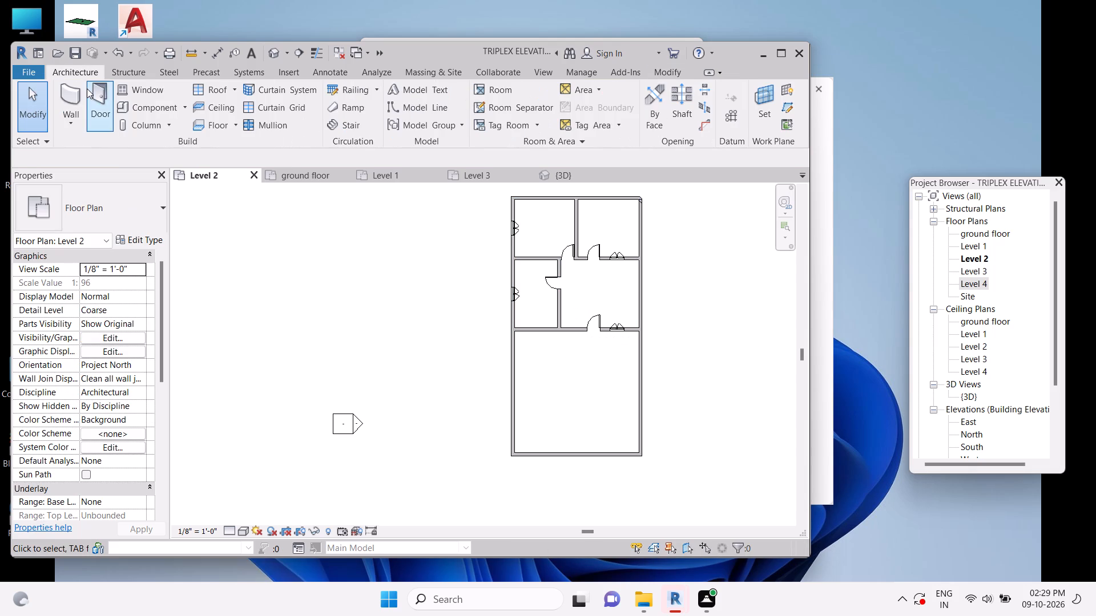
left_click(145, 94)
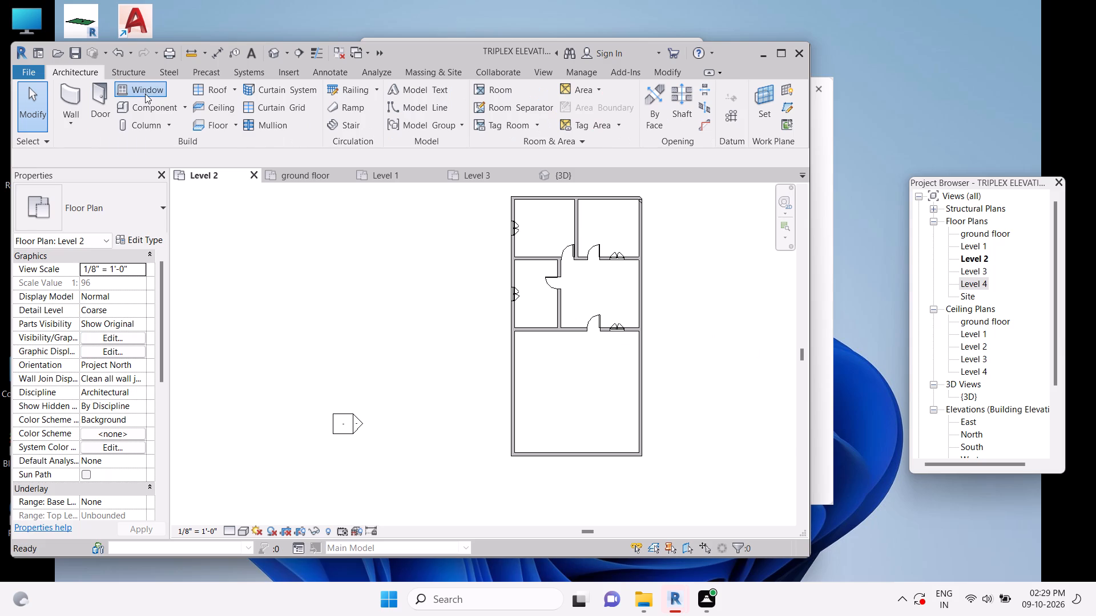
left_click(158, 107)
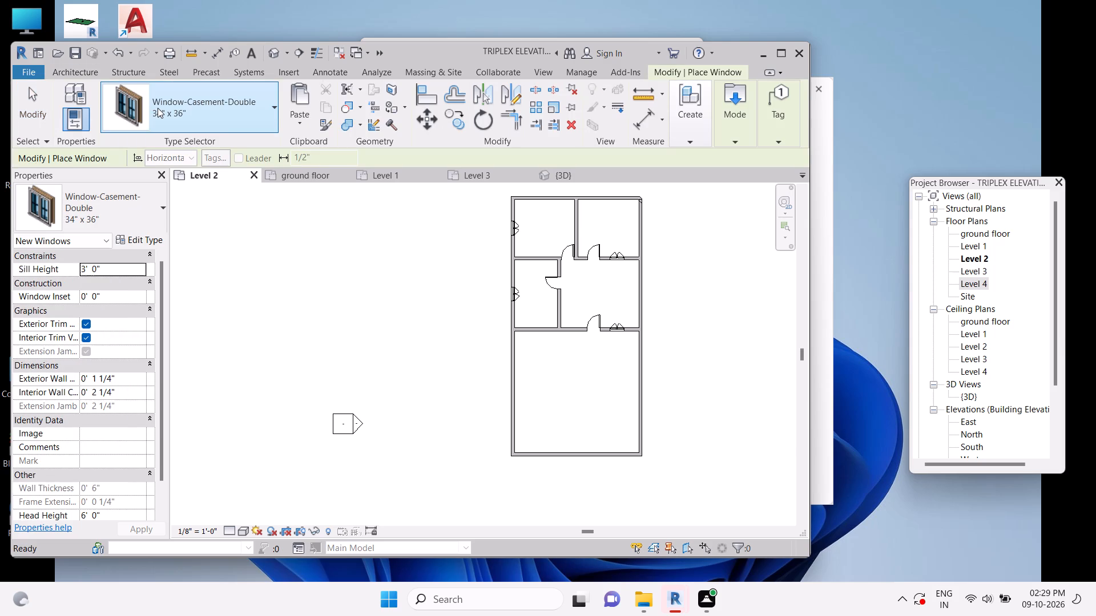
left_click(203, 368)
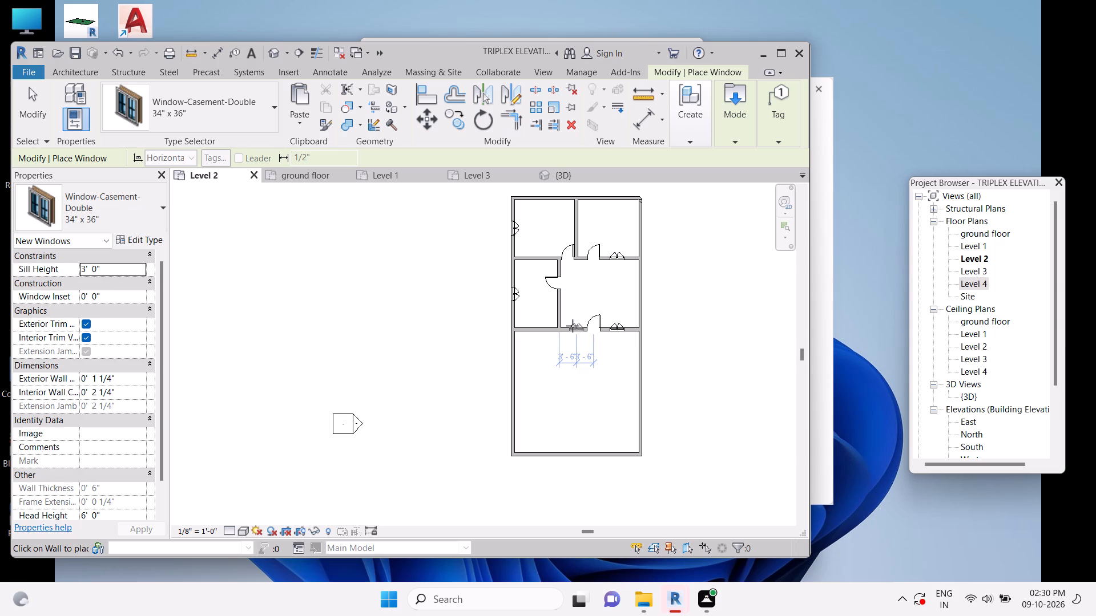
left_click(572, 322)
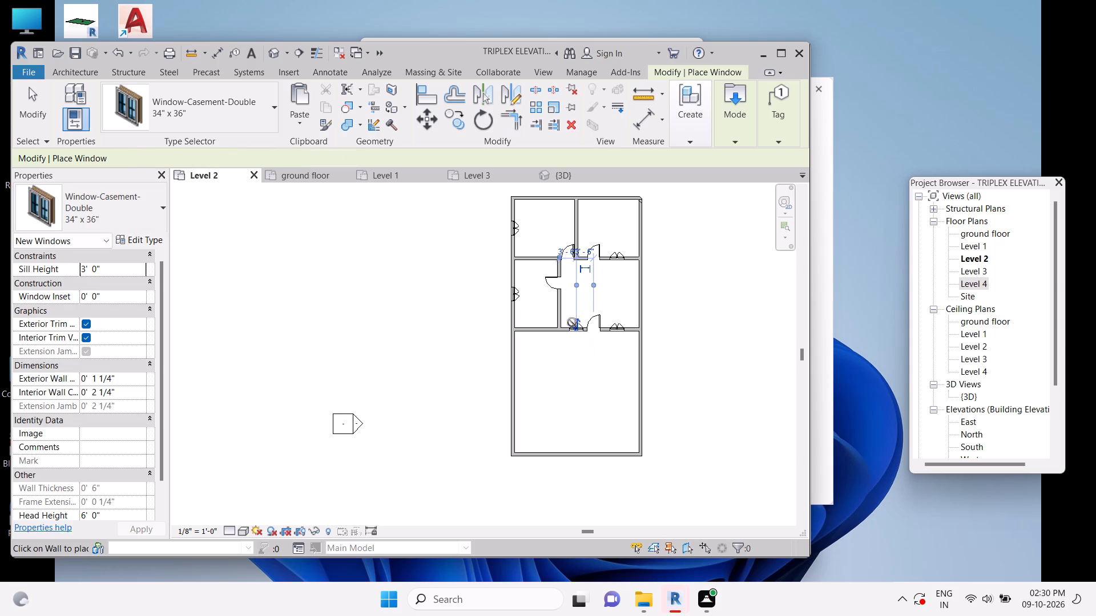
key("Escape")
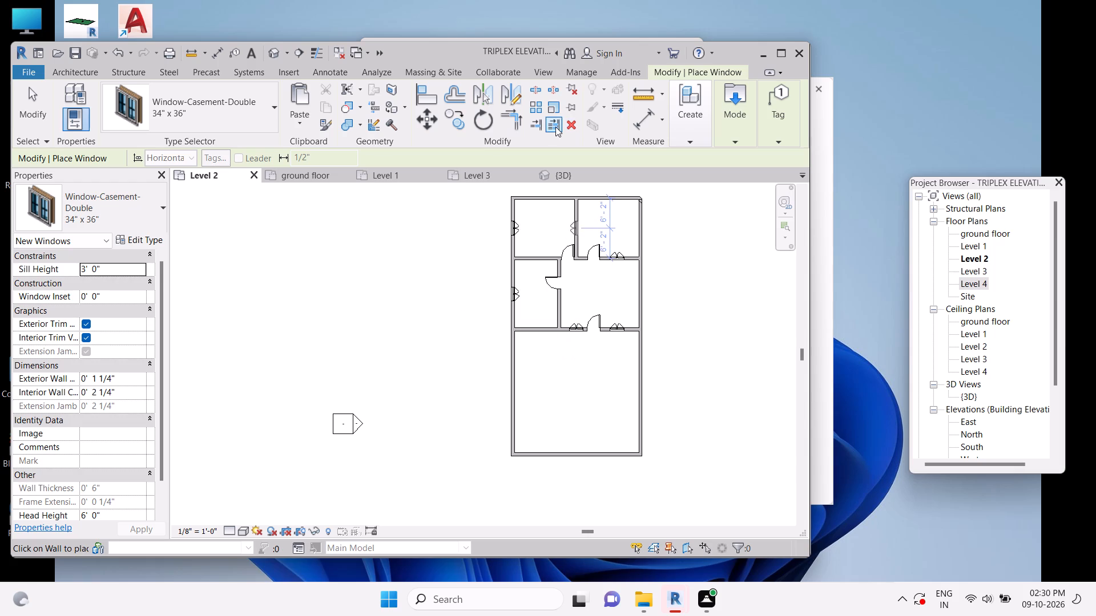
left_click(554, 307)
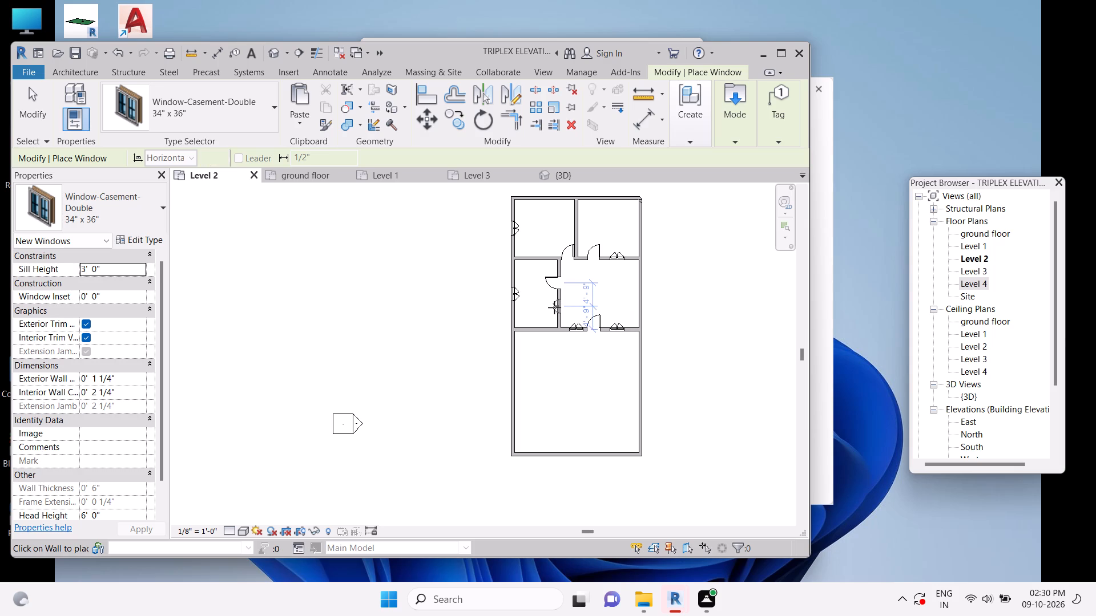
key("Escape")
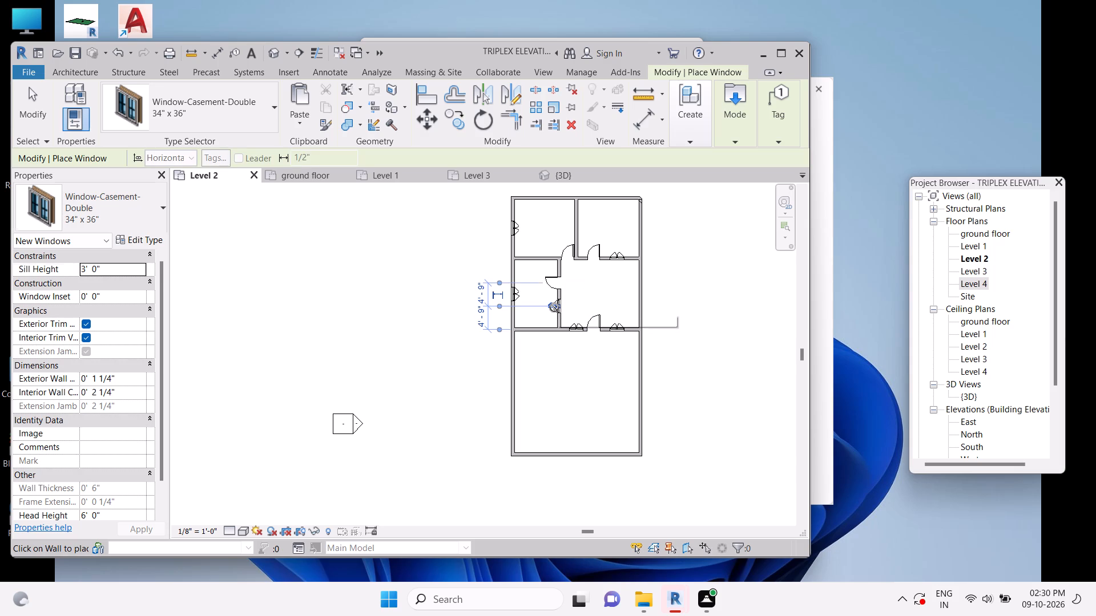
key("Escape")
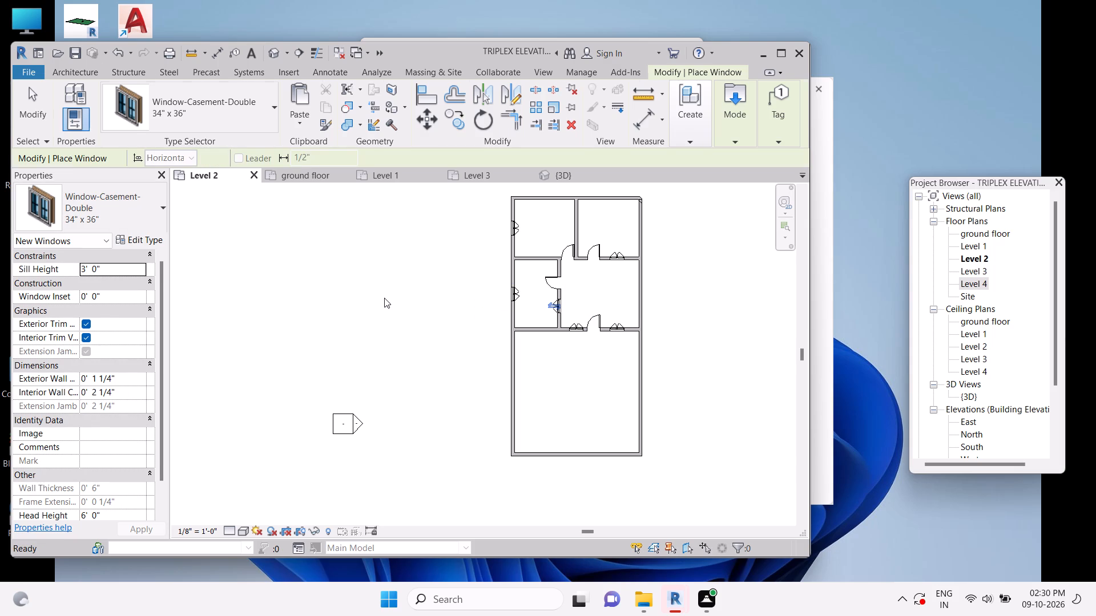
Examine the upper storey in 3D and in the Level 2 plan, checking its north wall and floor.
left_click(562, 173)
scroll(550, 260, "up", 2)
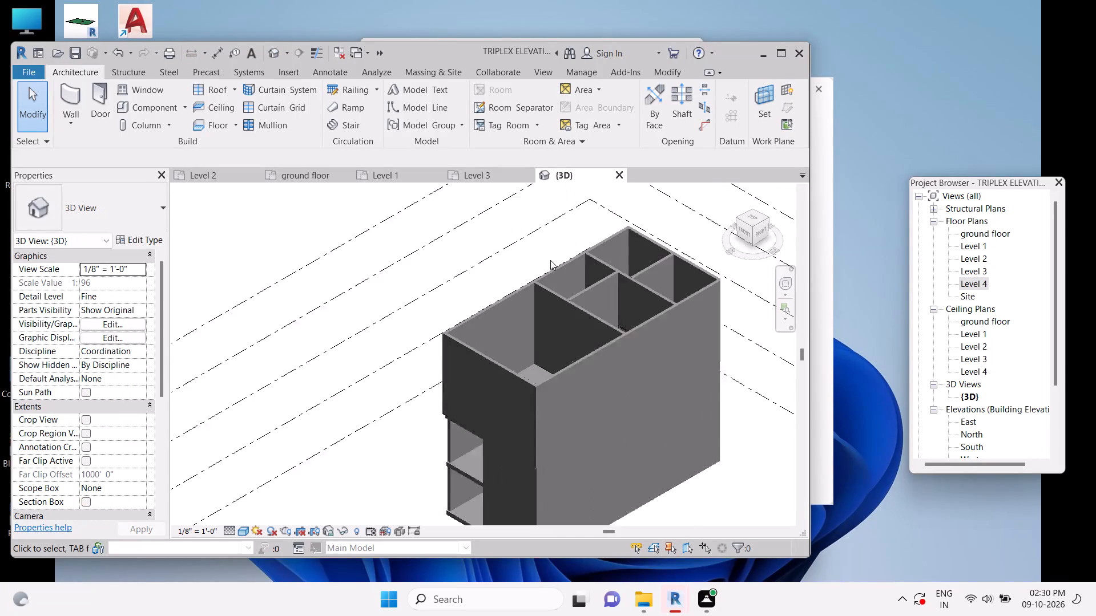
scroll(550, 260, "down", 3)
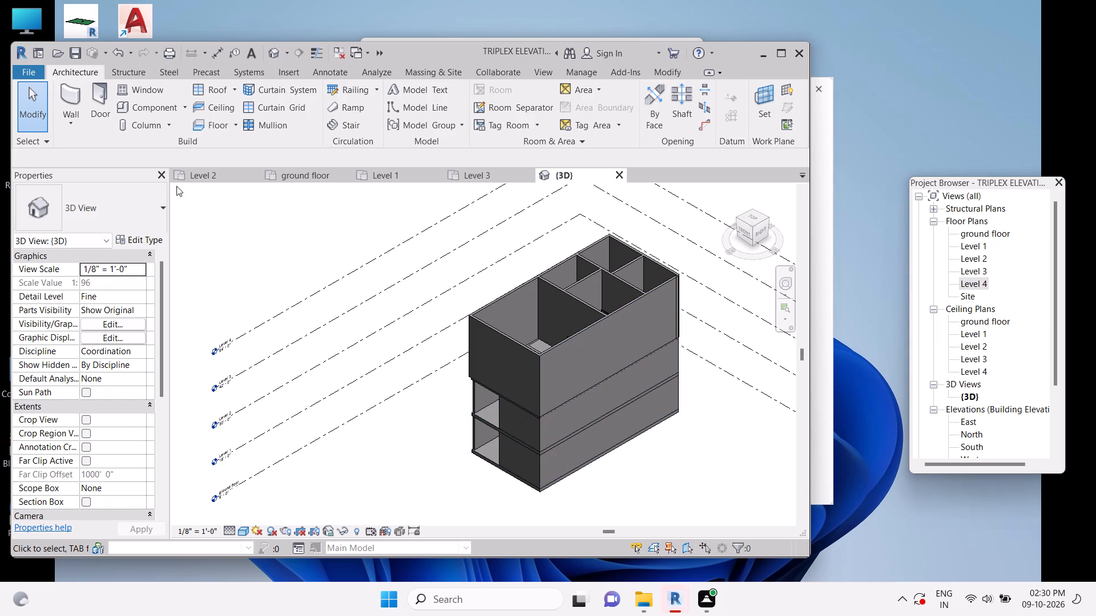
left_click(237, 172)
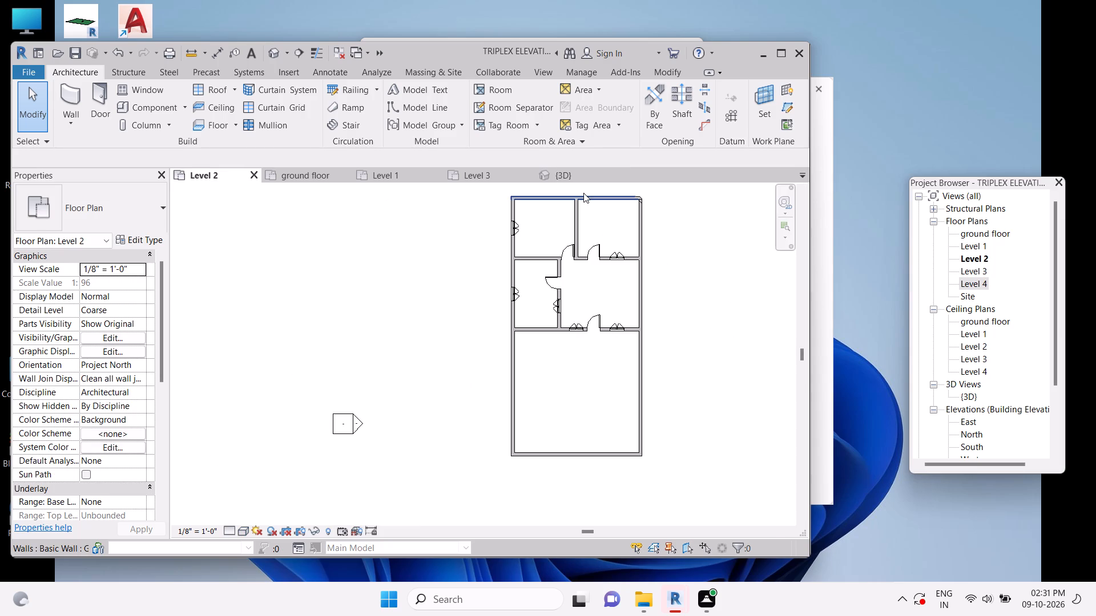
left_click(583, 193)
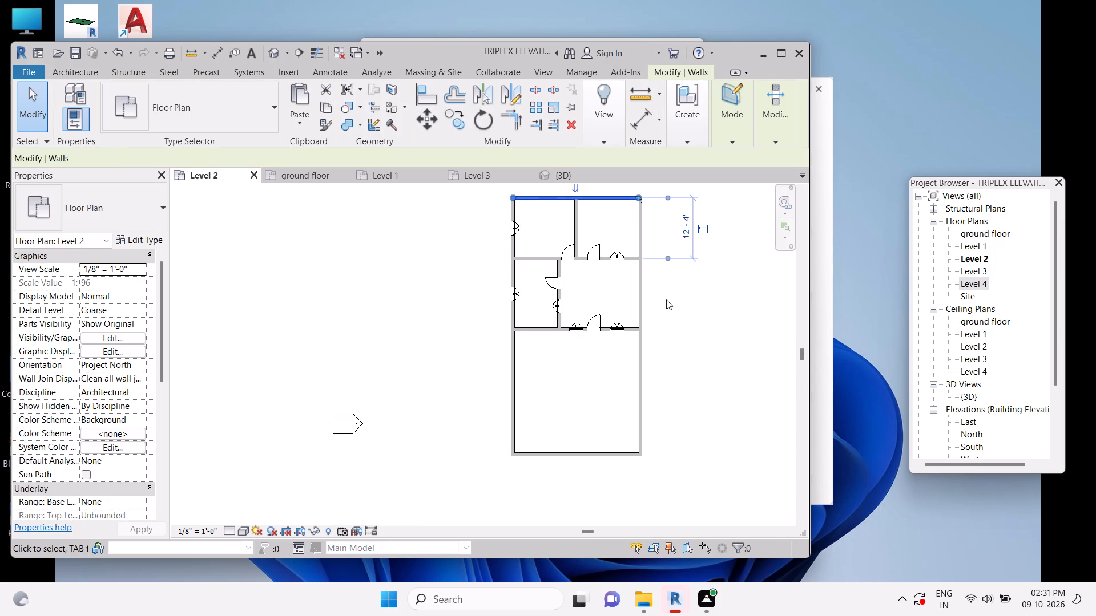
left_click(642, 346)
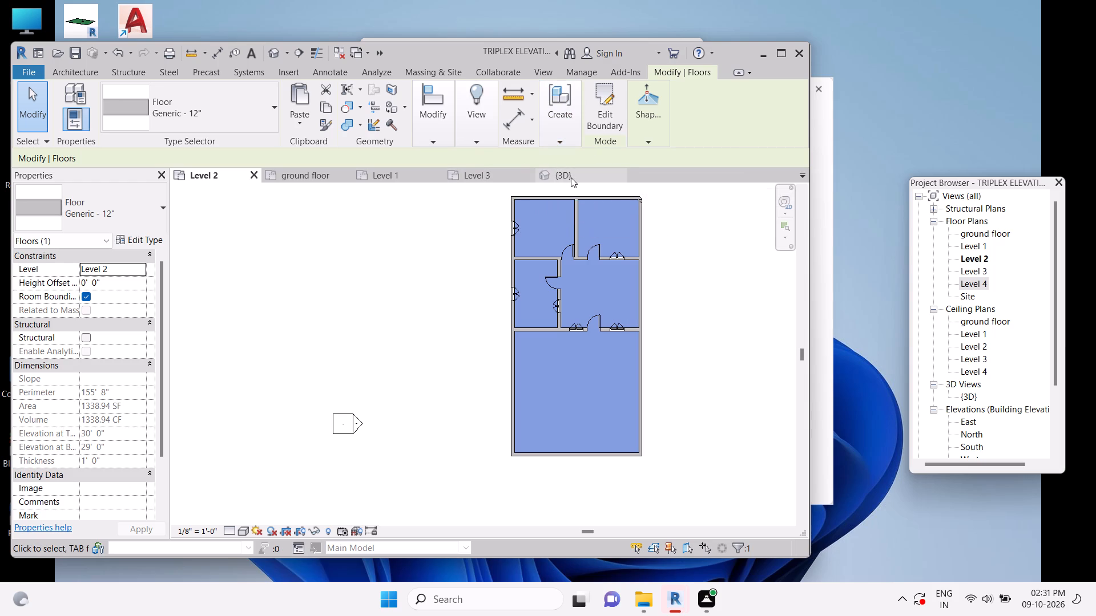
left_click(571, 176)
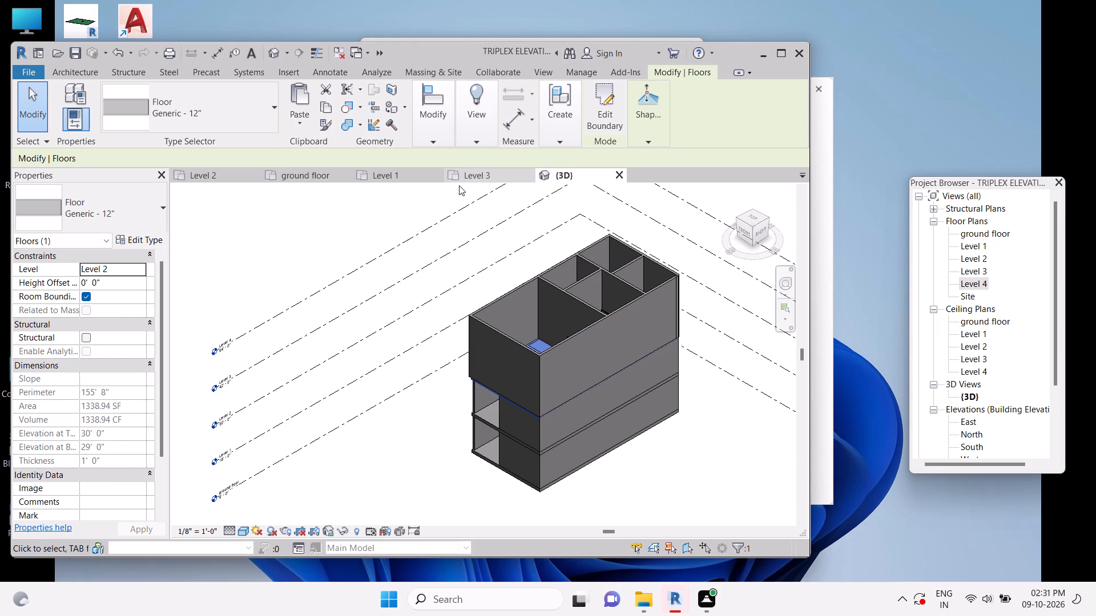
double_click(394, 204)
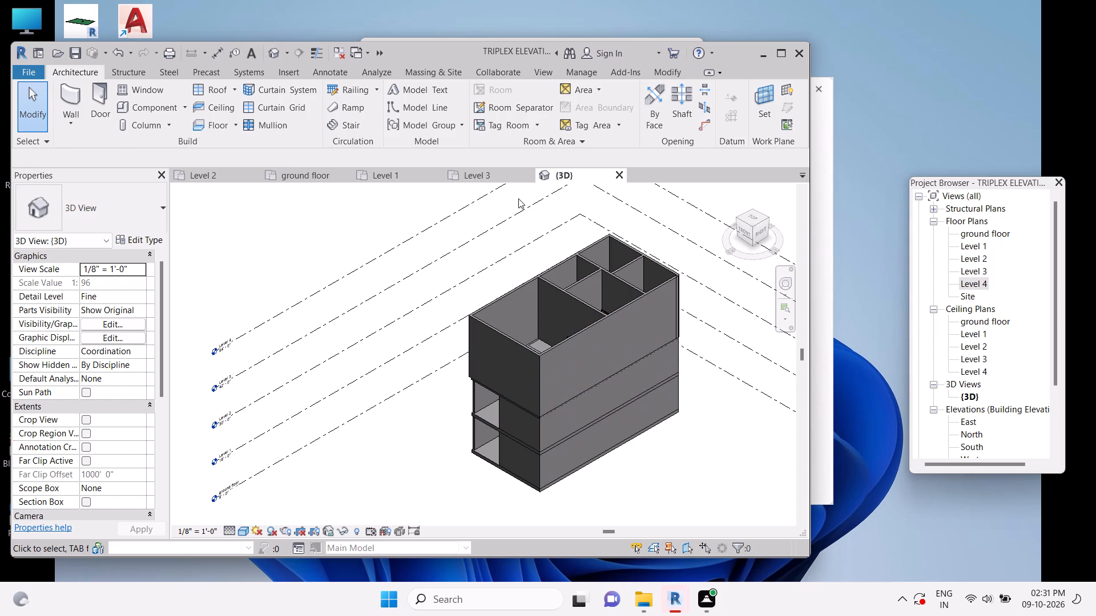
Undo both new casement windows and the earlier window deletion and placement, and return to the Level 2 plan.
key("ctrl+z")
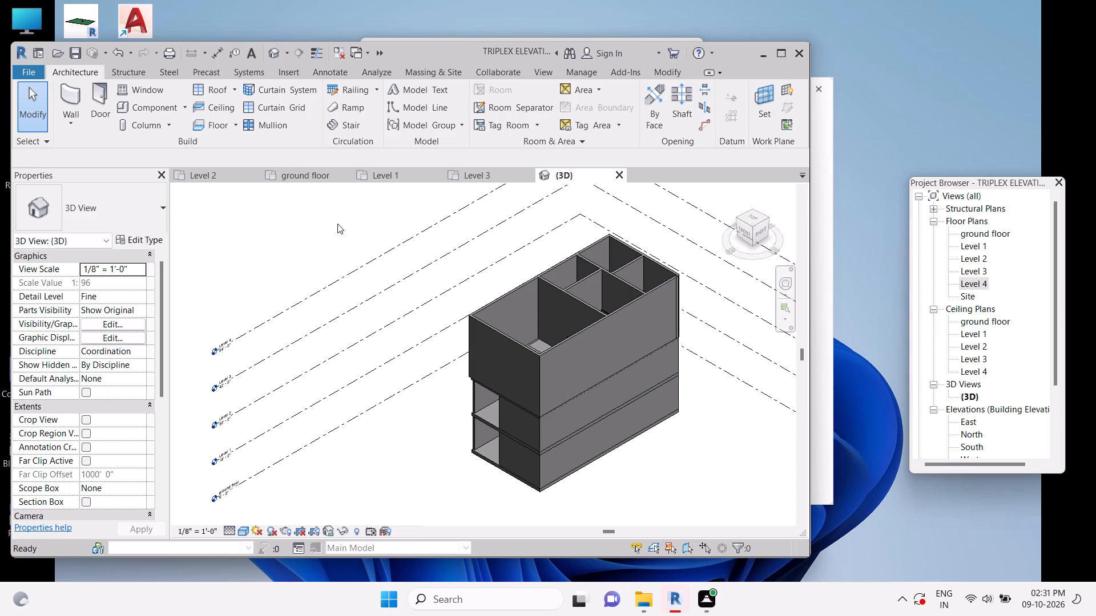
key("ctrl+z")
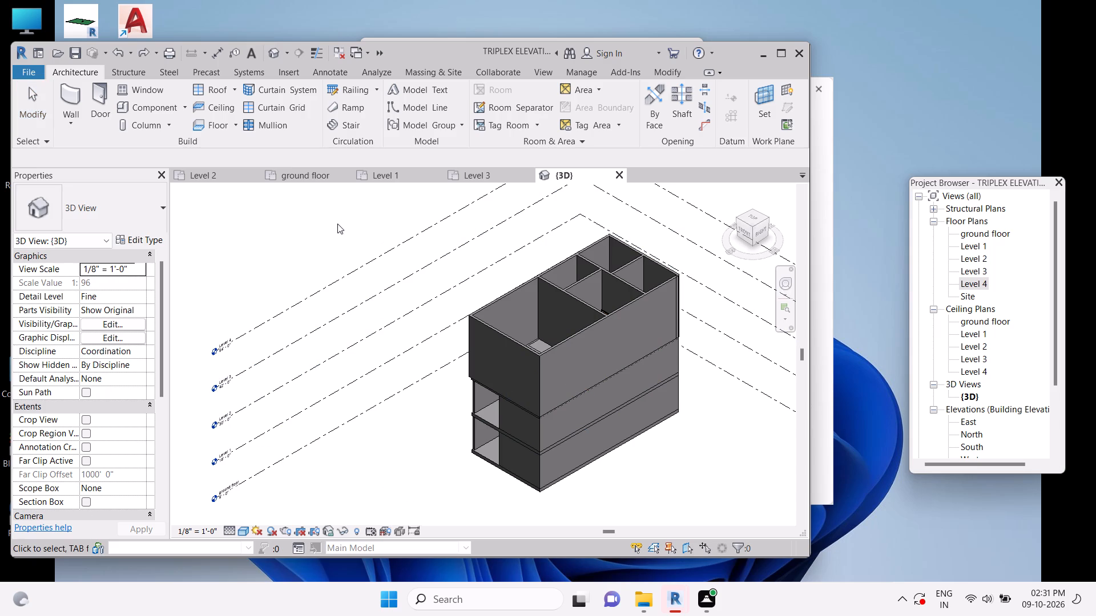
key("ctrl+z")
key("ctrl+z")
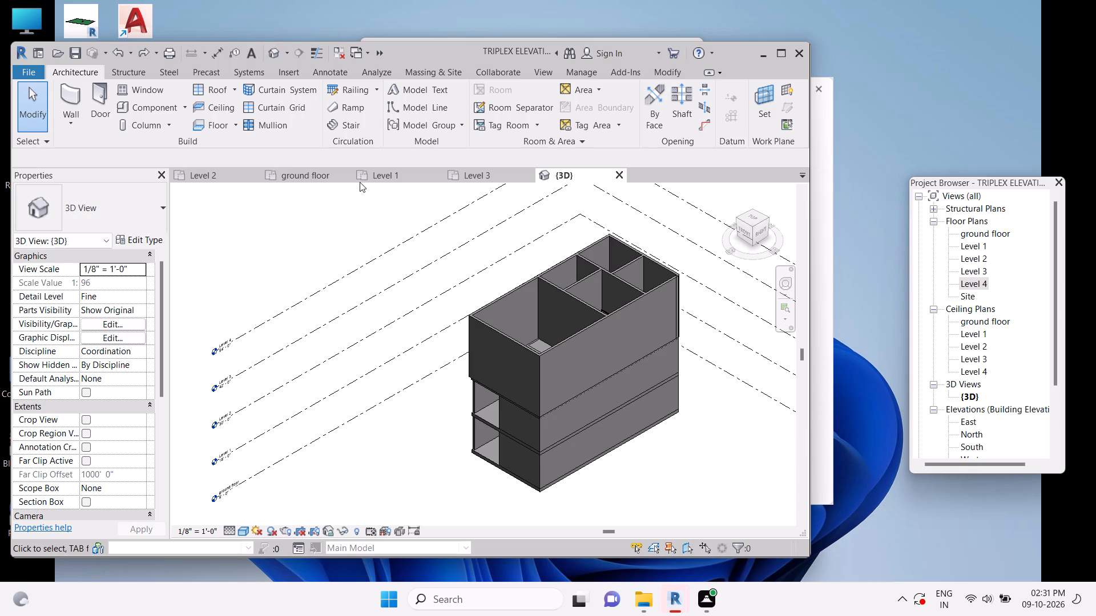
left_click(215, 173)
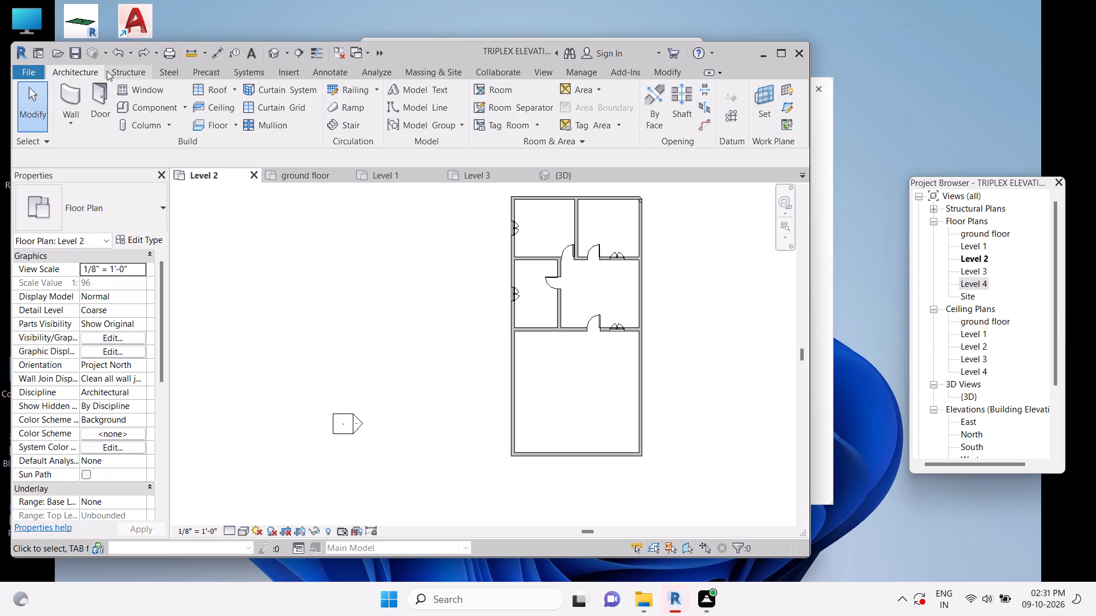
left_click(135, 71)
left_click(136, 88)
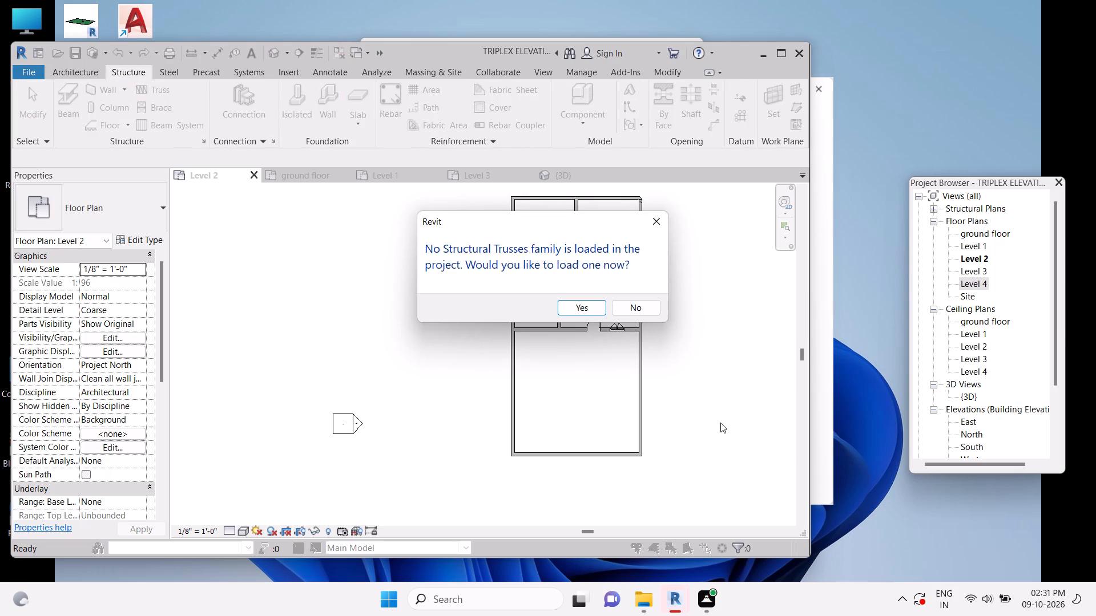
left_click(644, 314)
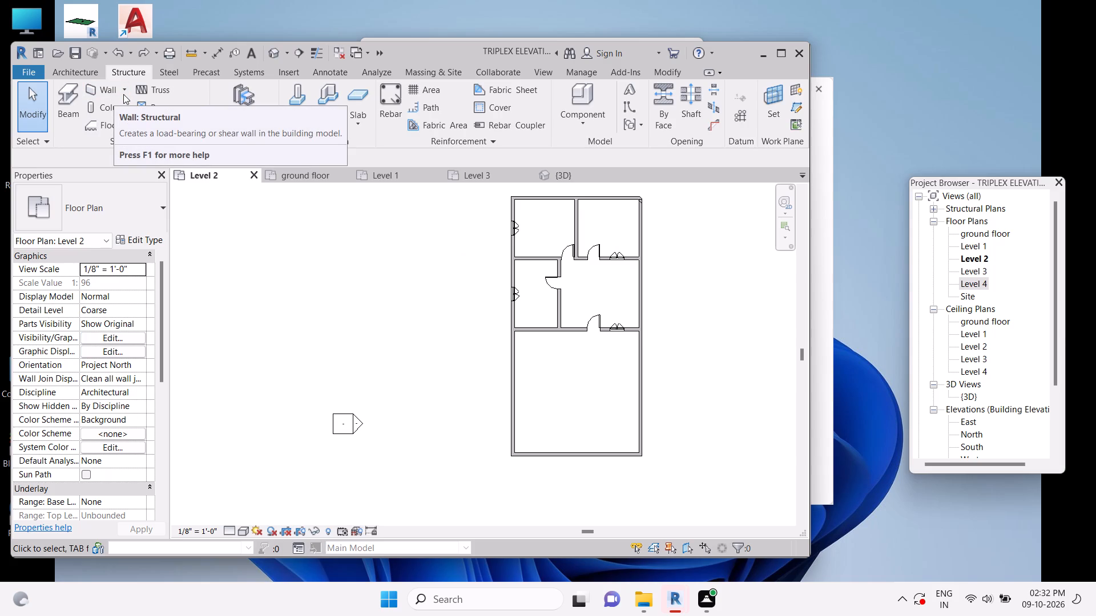
Place Window-Casement-Double 34" x 36" windows 3'-6" west of the hall's south door and 4'-9" south of the west room's partition door.
left_click(75, 70)
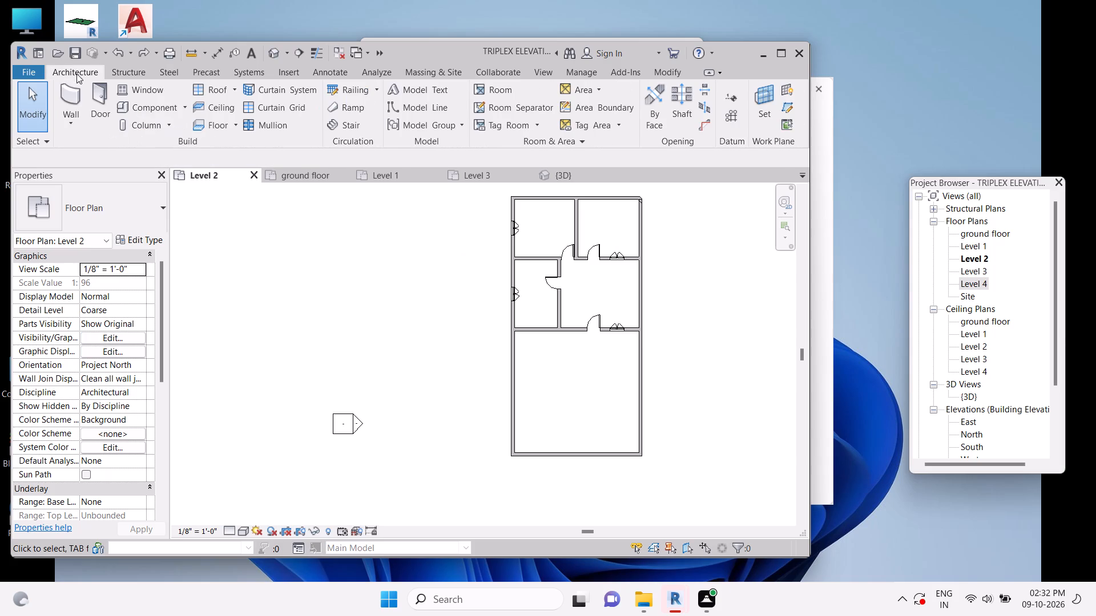
left_click(138, 89)
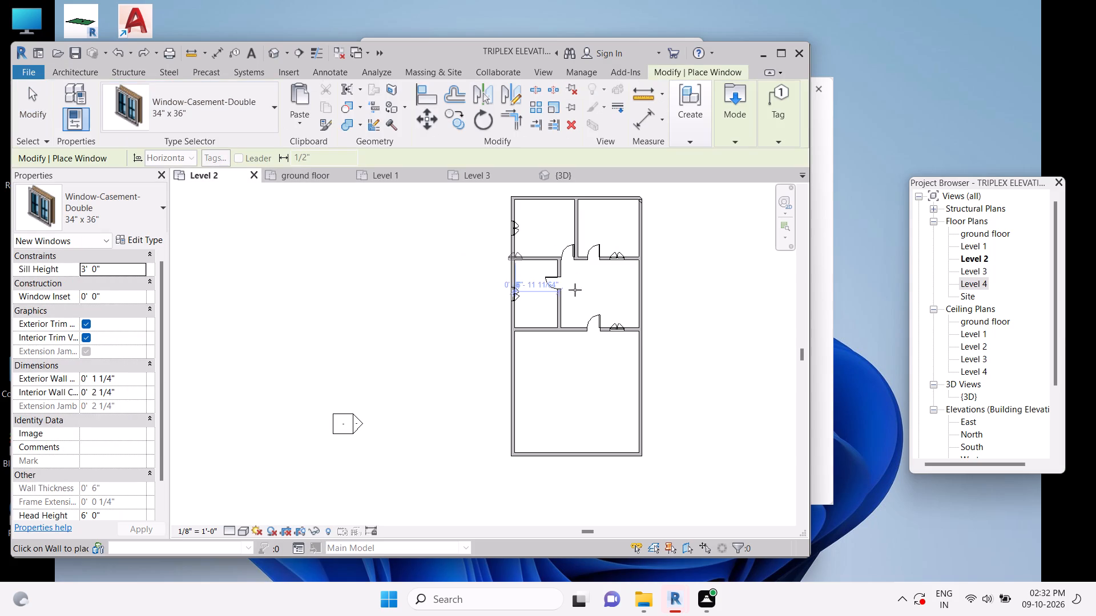
left_click(571, 324)
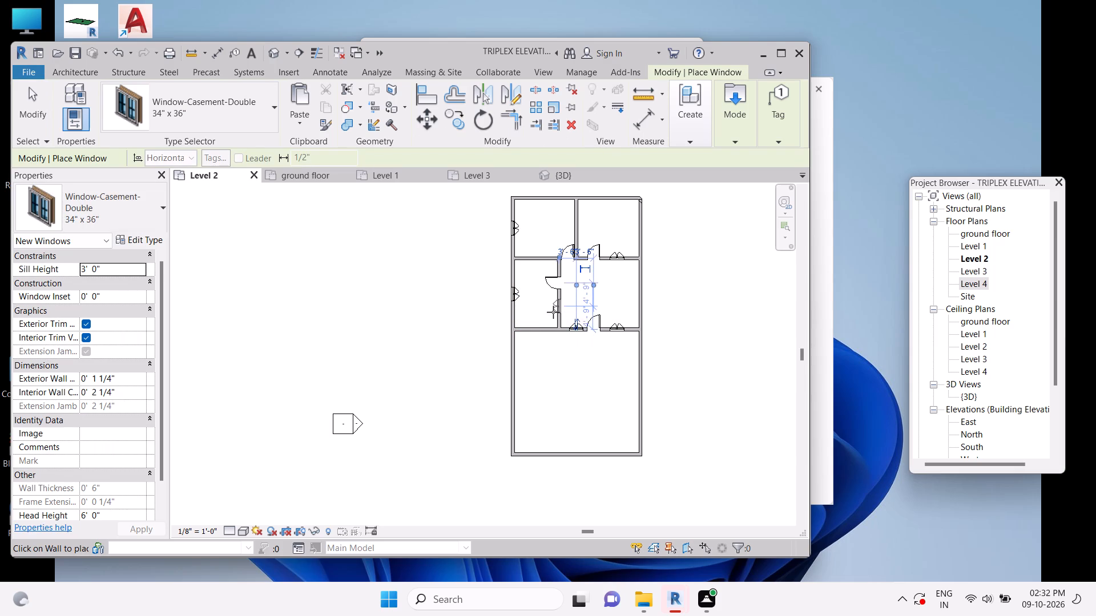
left_click(553, 312)
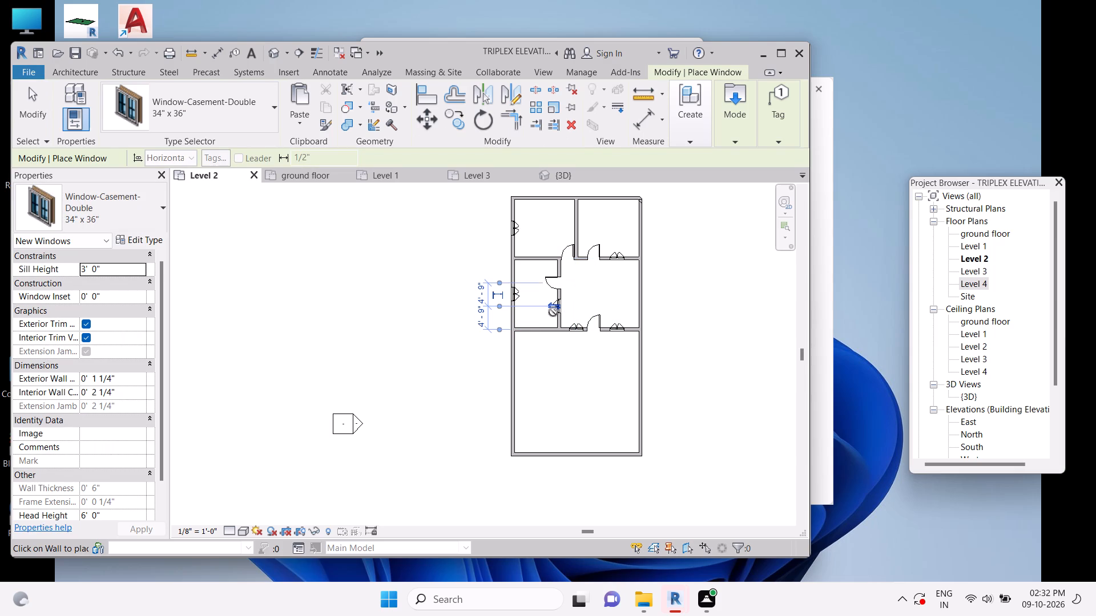
left_click(460, 377)
key("Escape")
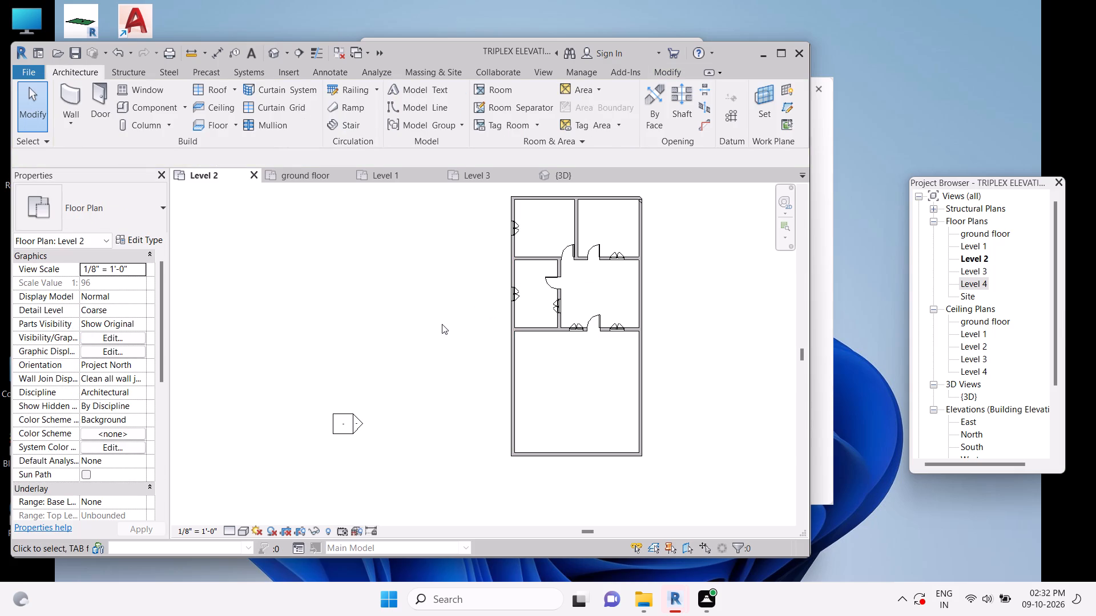
Open the boundary sketch of the Level 2 Generic - 12" floor for editing.
left_click(598, 201)
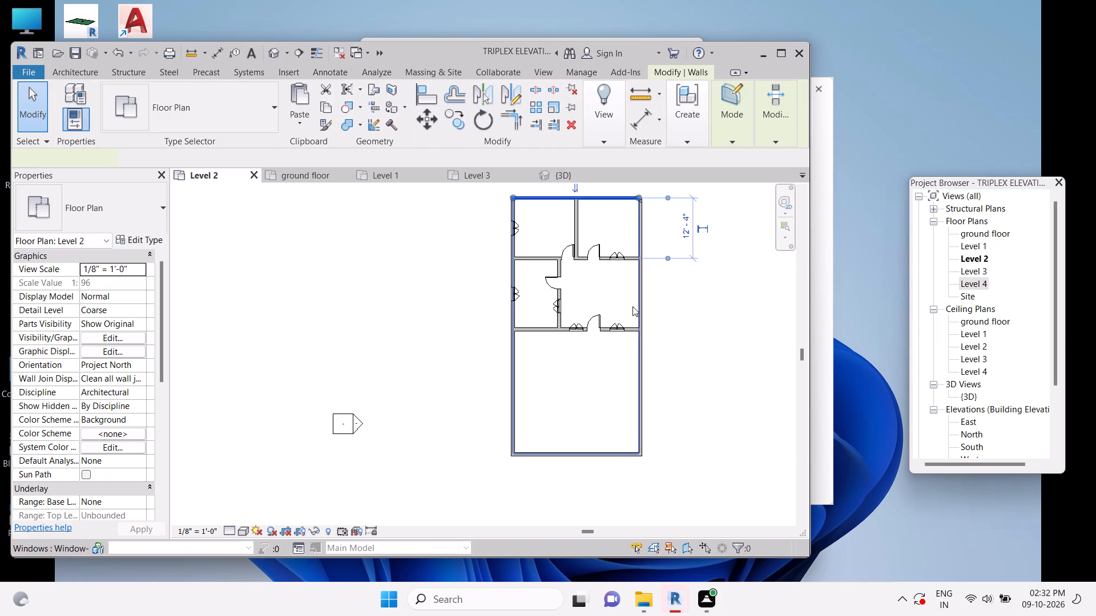
double_click(641, 370)
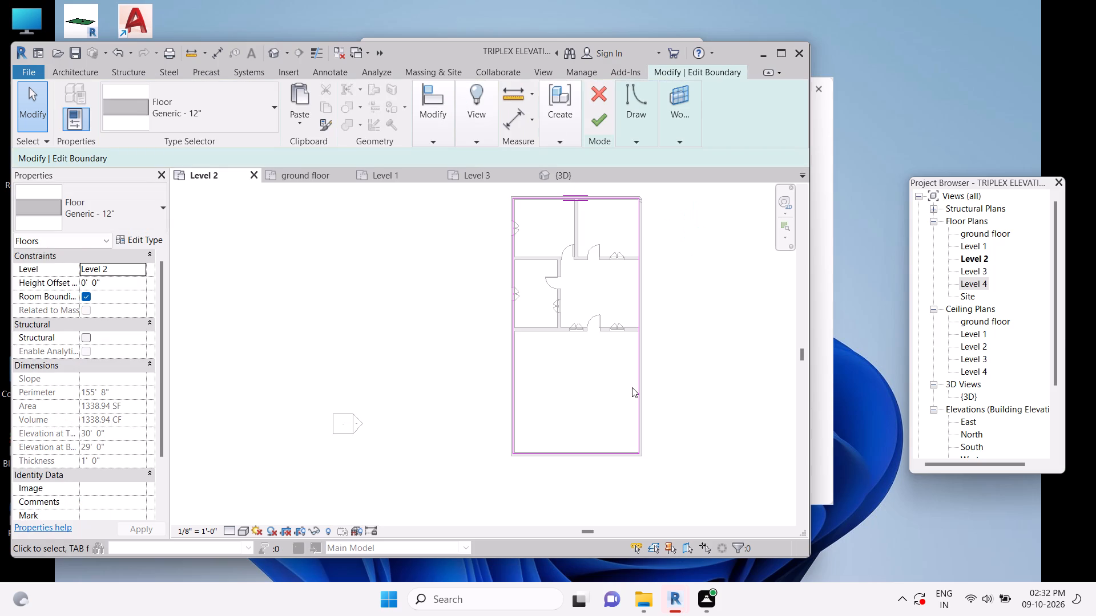
double_click(632, 388)
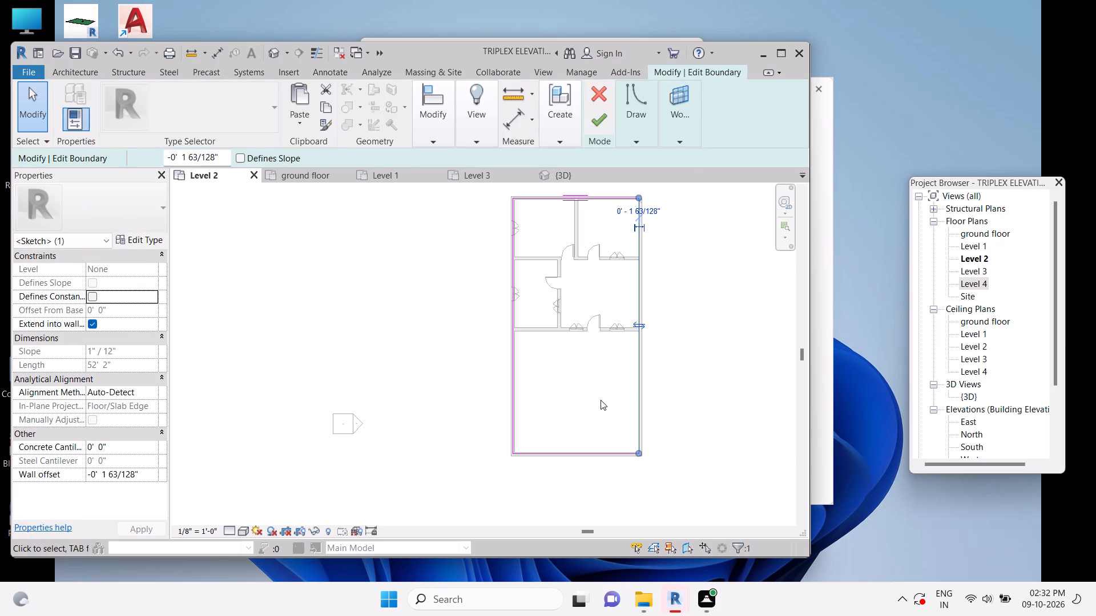
double_click(601, 400)
double_click(601, 400)
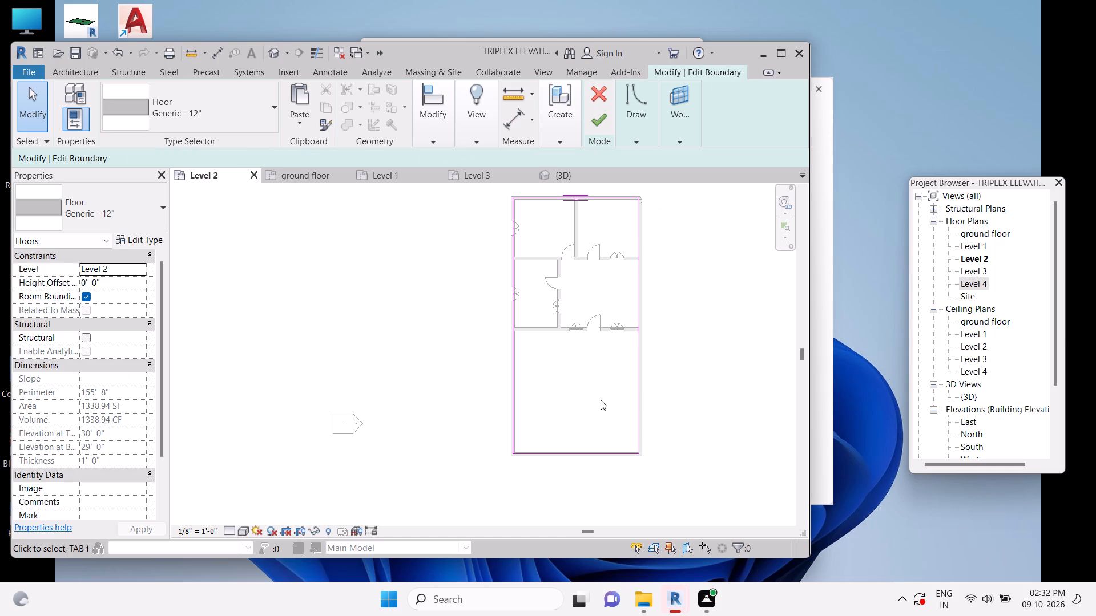
Examine the floor's boundary lines in 3D and in the ground floor, Level 1 and Level 2 plans.
left_click(571, 168)
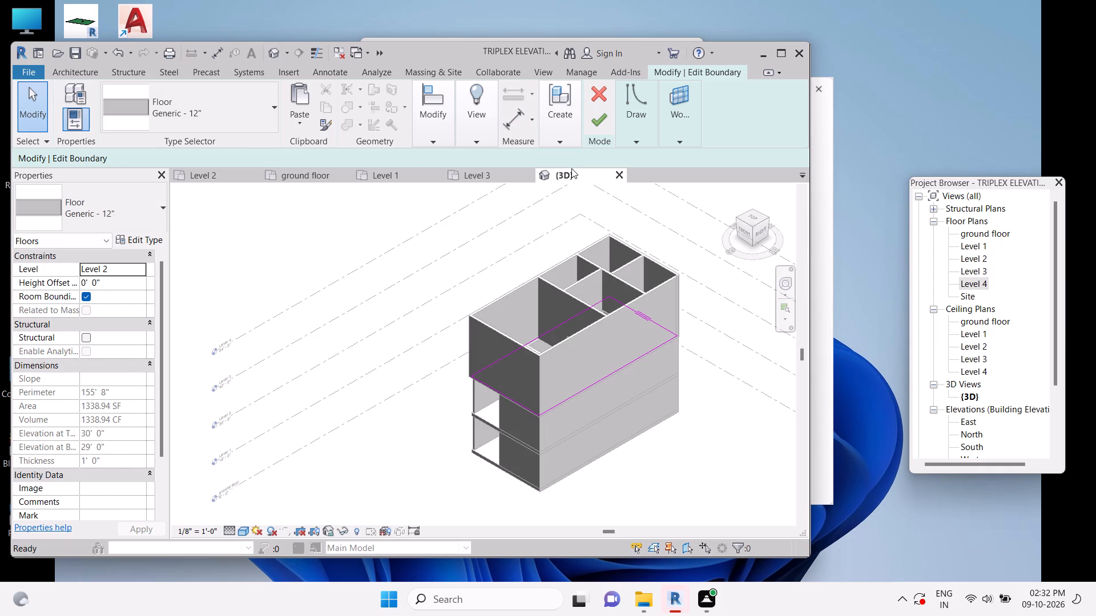
double_click(598, 354)
left_click(605, 370)
left_click(605, 370)
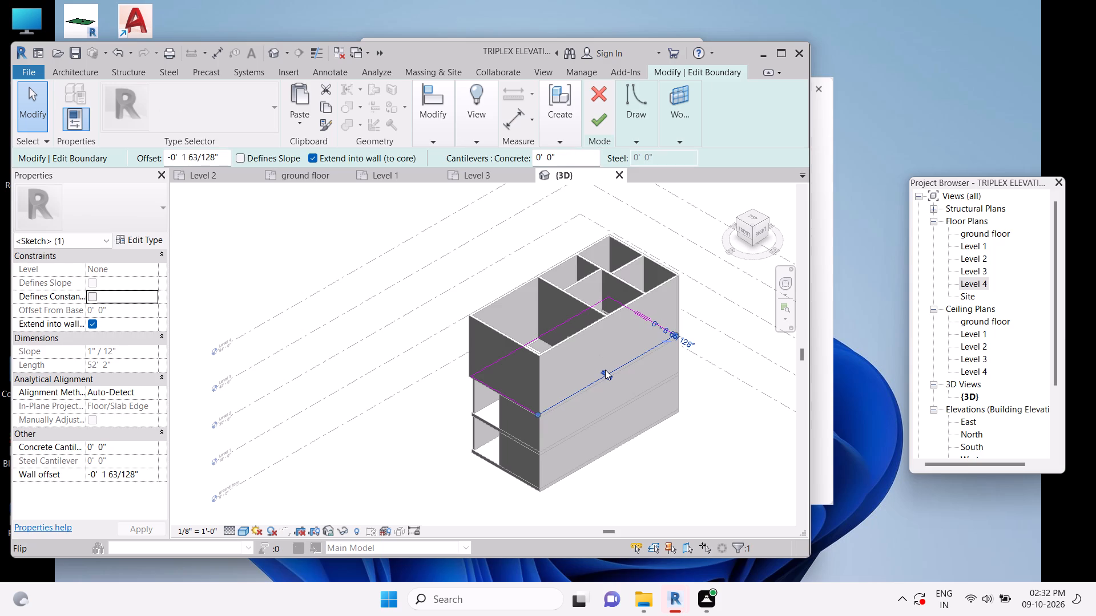
left_click(605, 370)
left_click(605, 370)
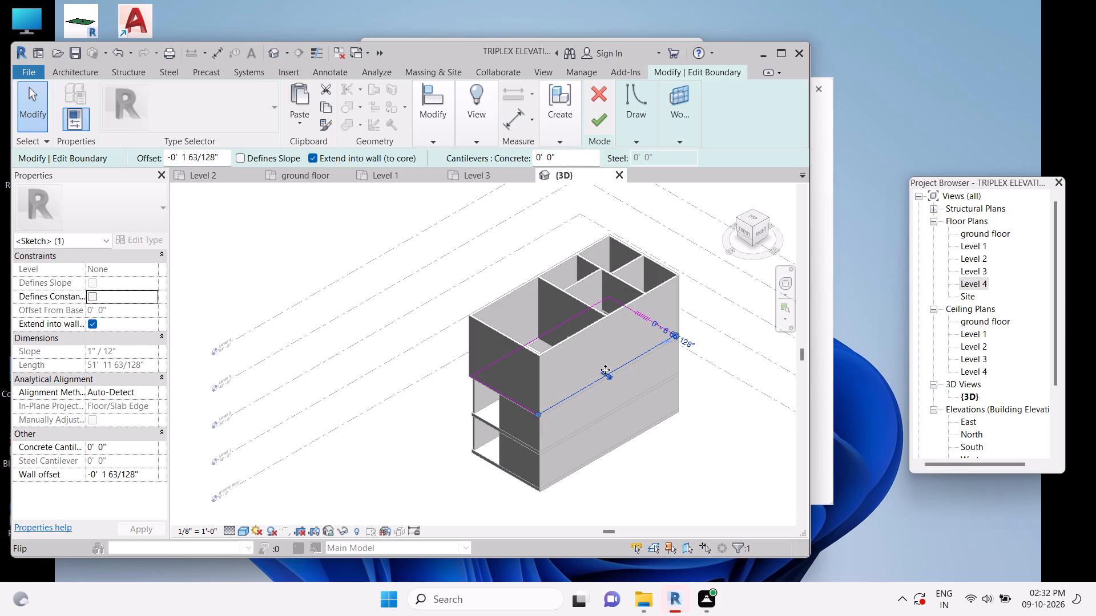
left_click(605, 370)
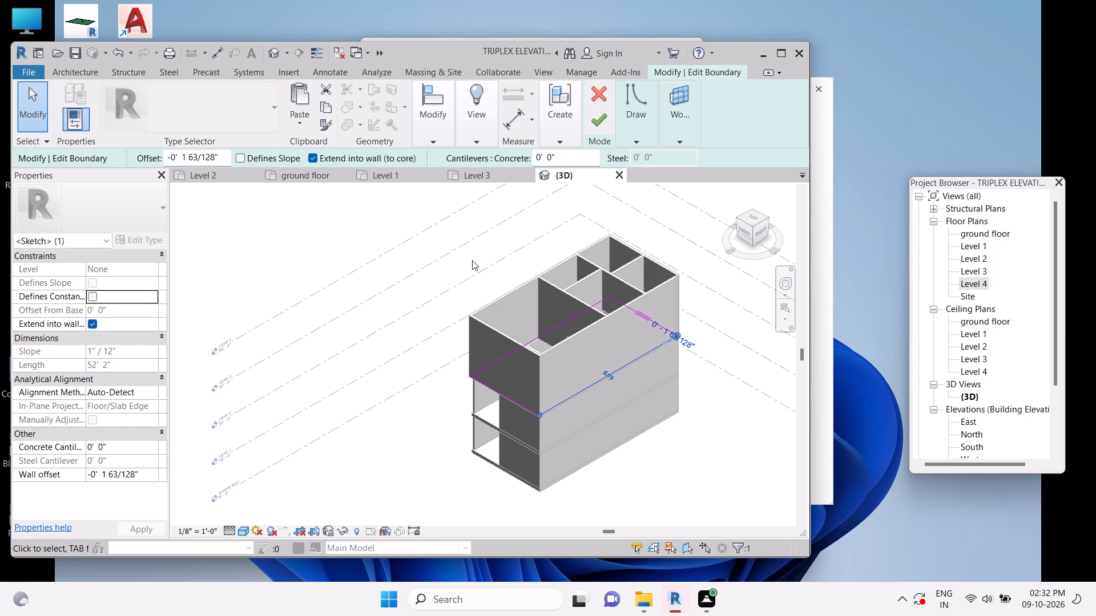
left_click(332, 174)
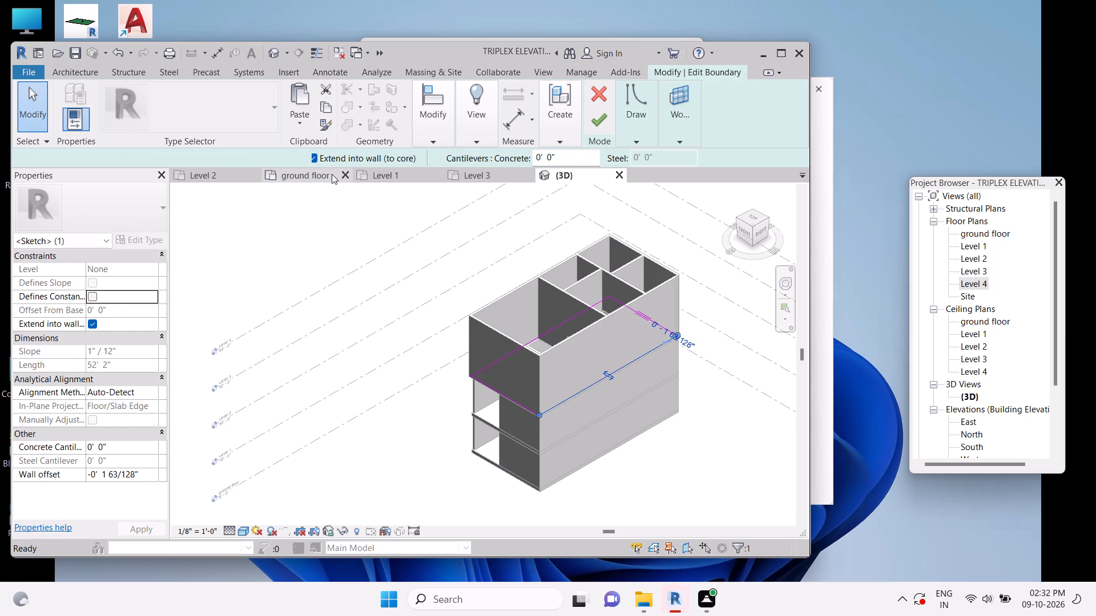
left_click(393, 175)
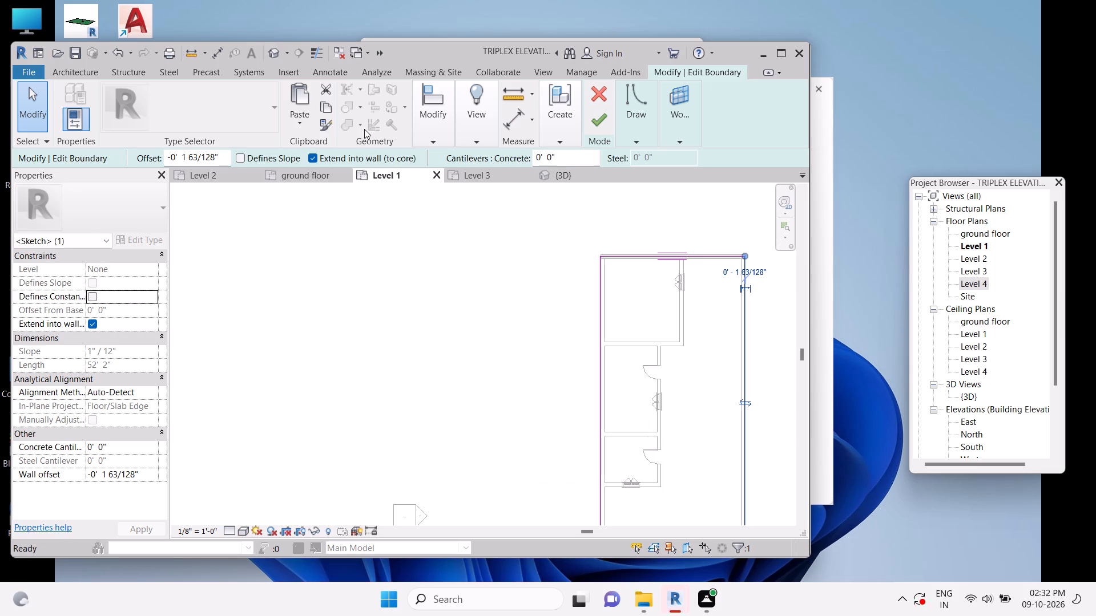
left_click(212, 171)
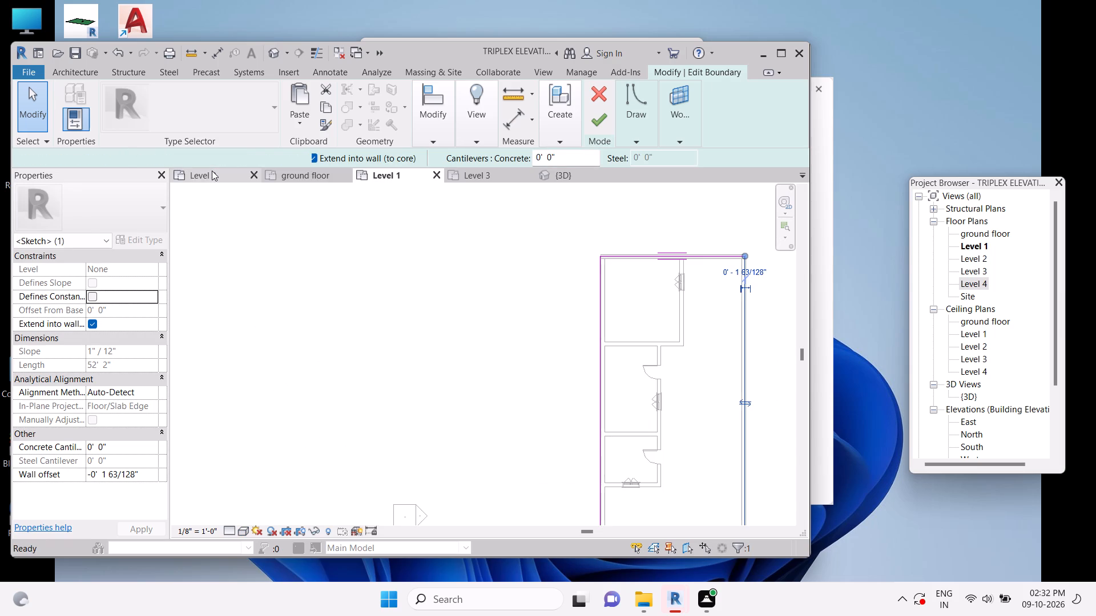
double_click(323, 245)
double_click(323, 245)
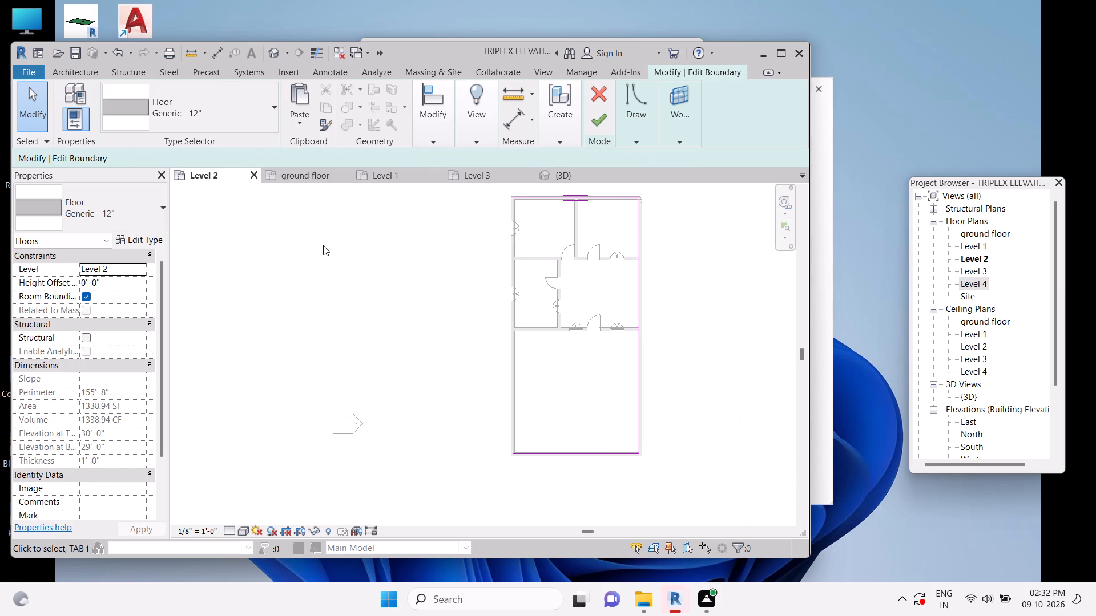
left_click(585, 198)
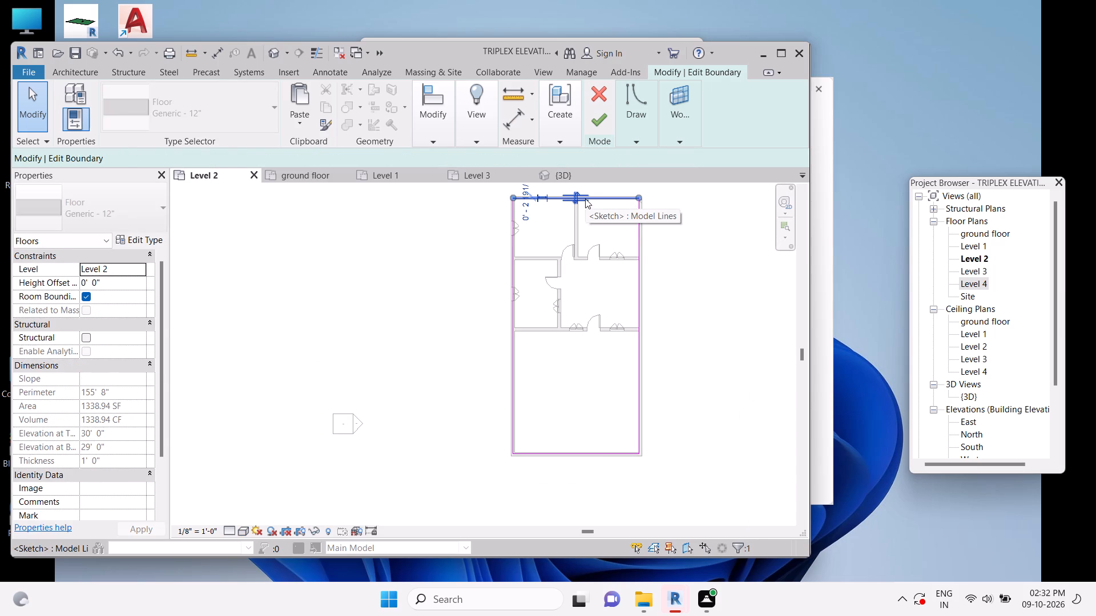
left_click(642, 286)
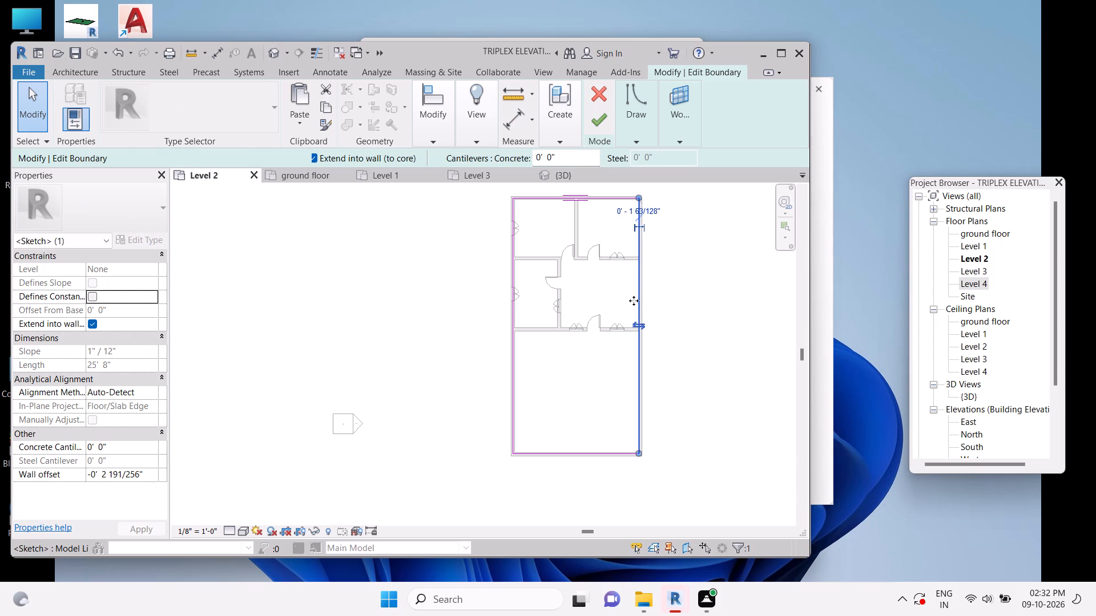
left_click(508, 362)
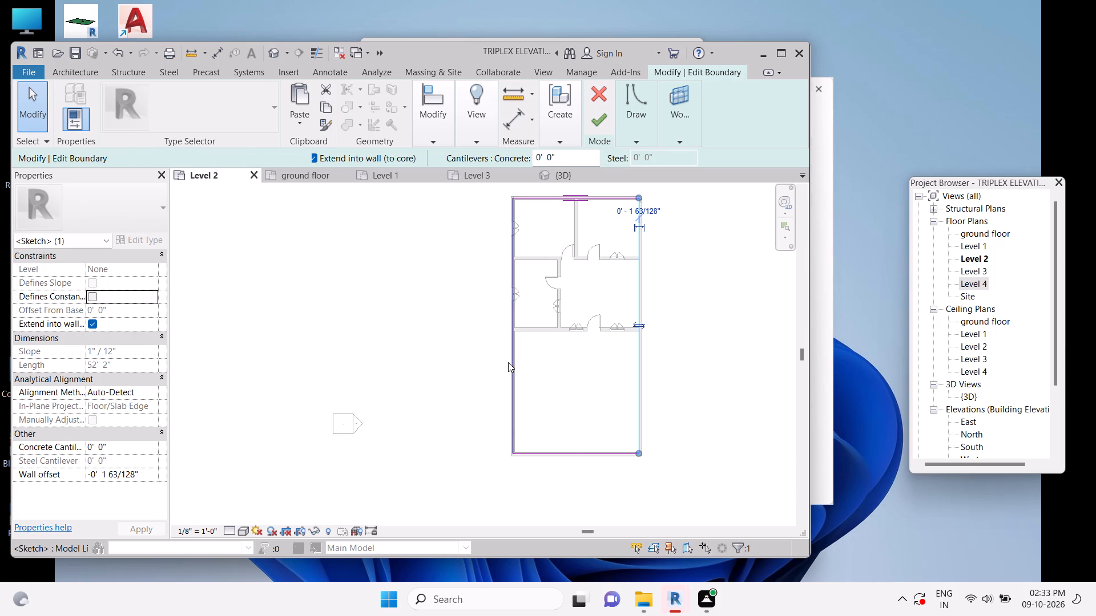
left_click(571, 449)
triple_click(571, 376)
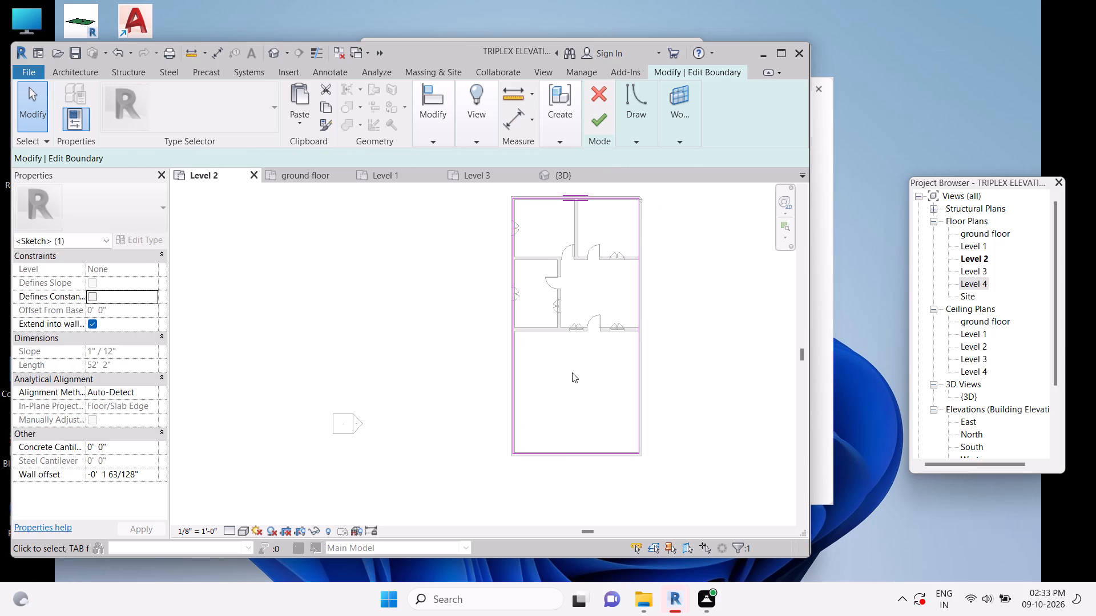
triple_click(573, 364)
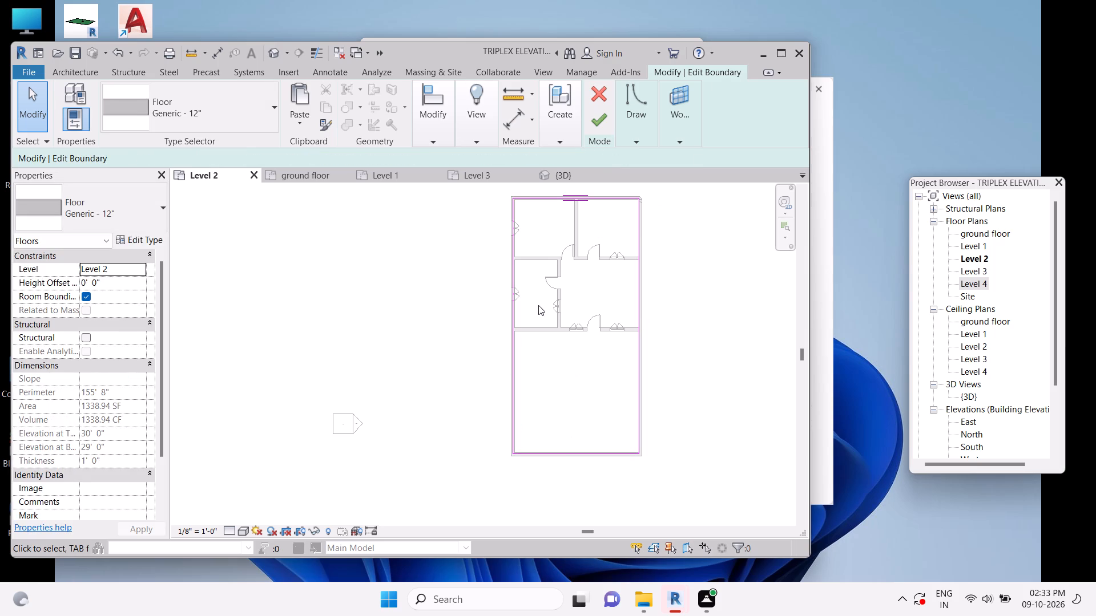
key("Return")
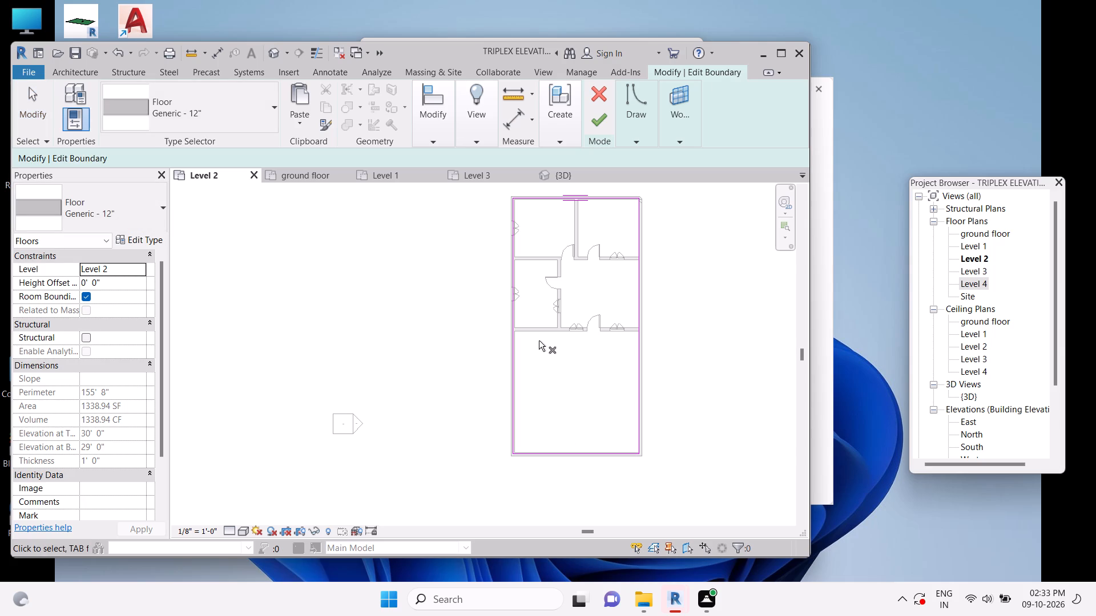
key("Escape")
key("Escape")
key("Escape")
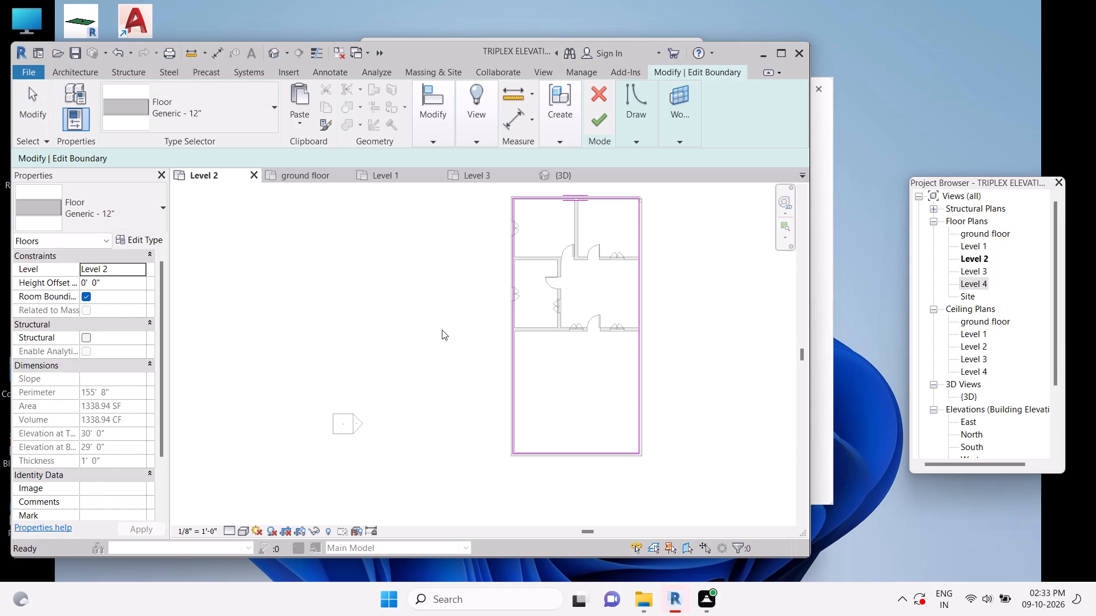
Move the floor's north boundary line outward to a 17'-6" offset from the north wall, checking it in the Level 2 plan.
left_click(585, 172)
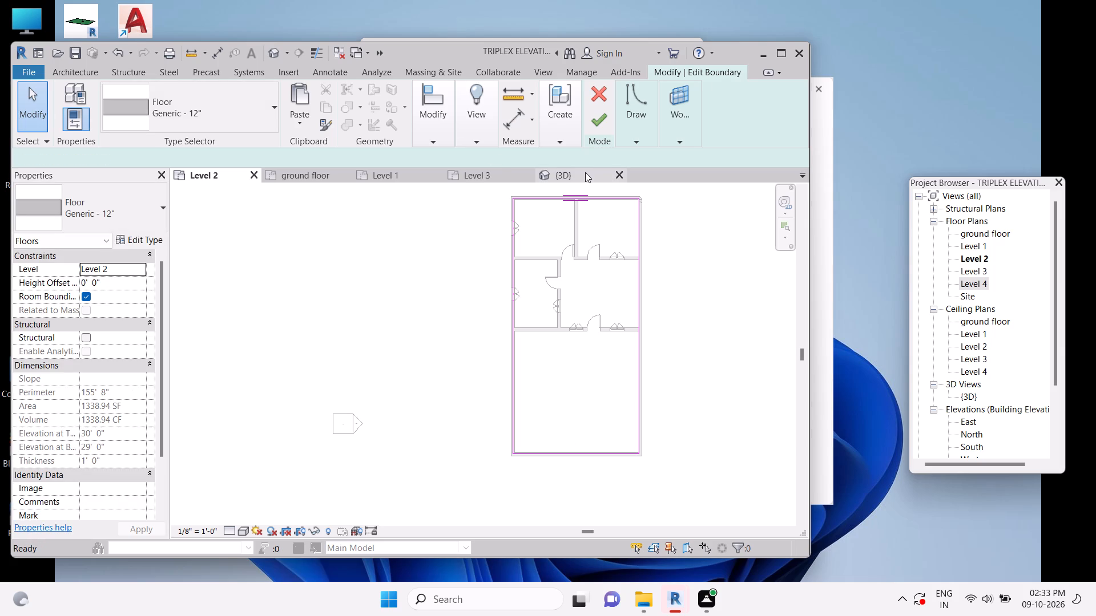
scroll(585, 172, "down", 1)
scroll(585, 172, "up", 4)
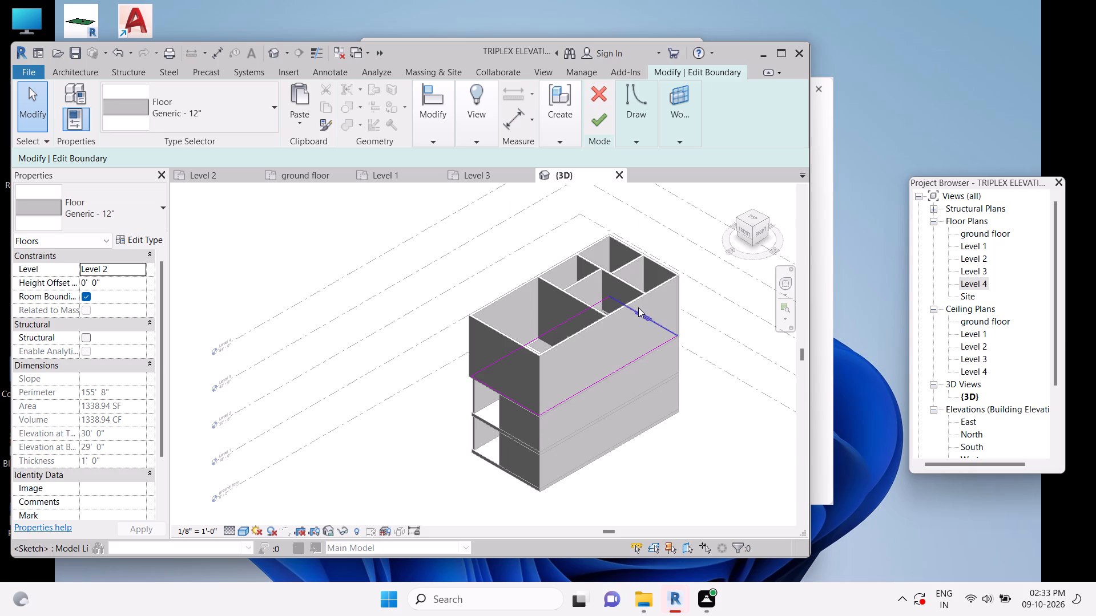
left_click_drag(639, 308, 670, 289)
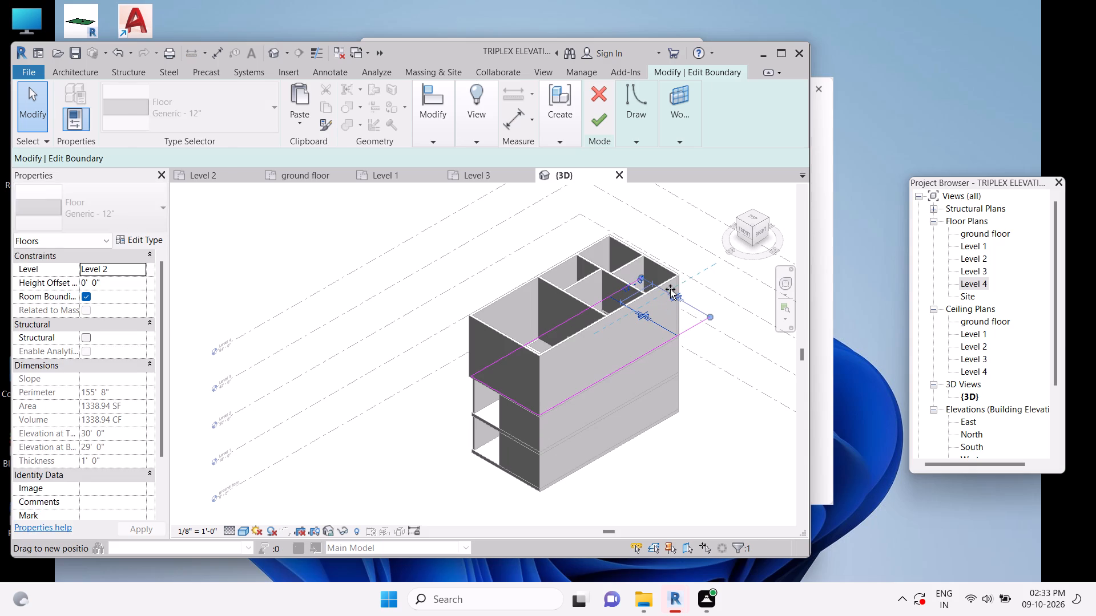
left_click_drag(670, 289, 674, 274)
left_click(674, 274)
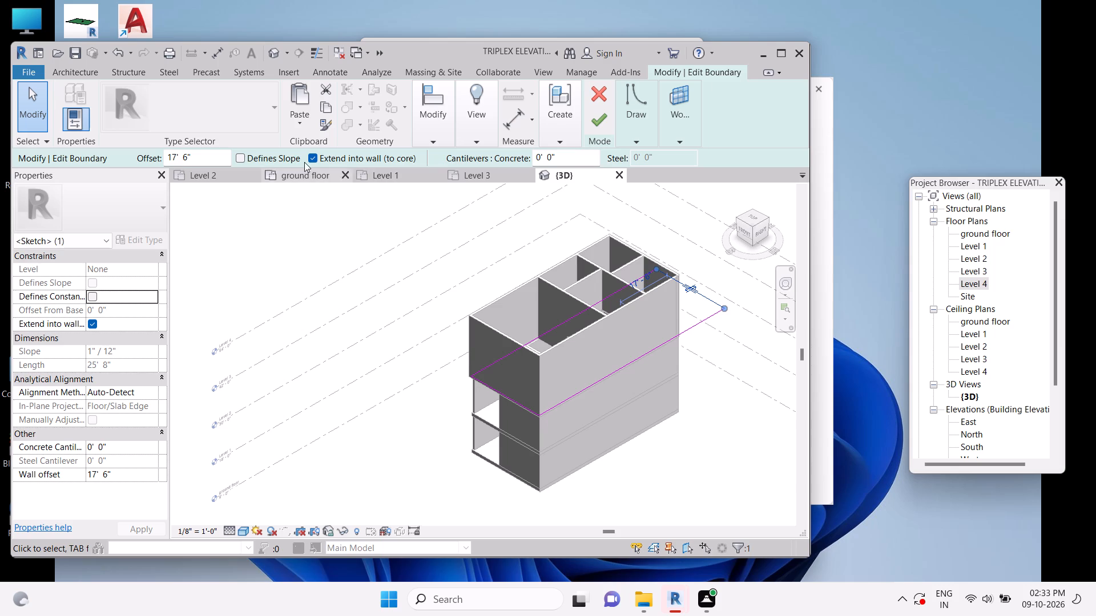
left_click(225, 176)
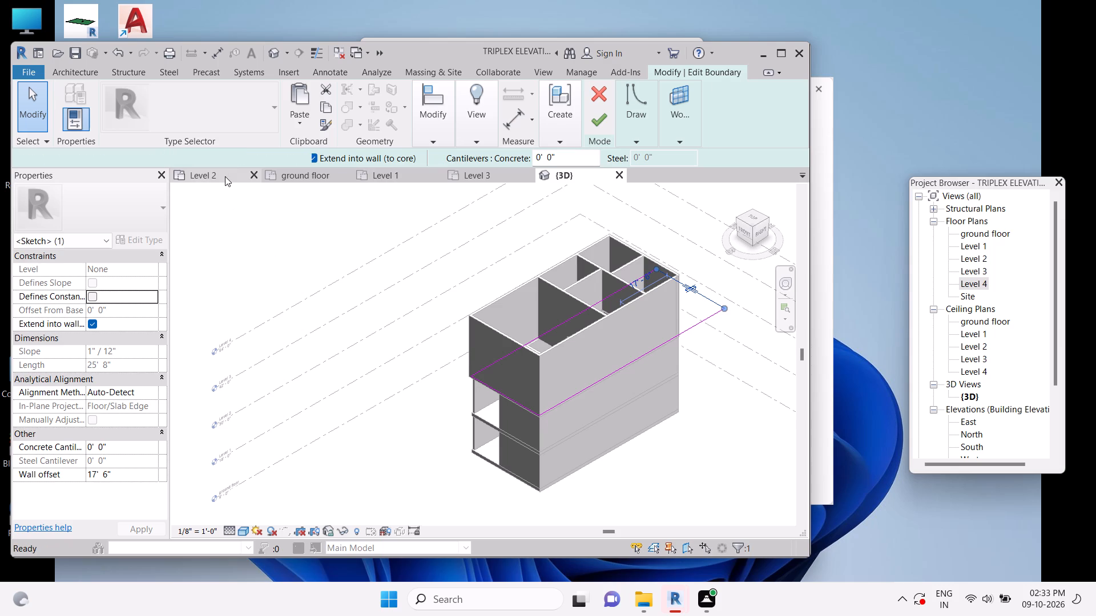
scroll(409, 317, "down", 2)
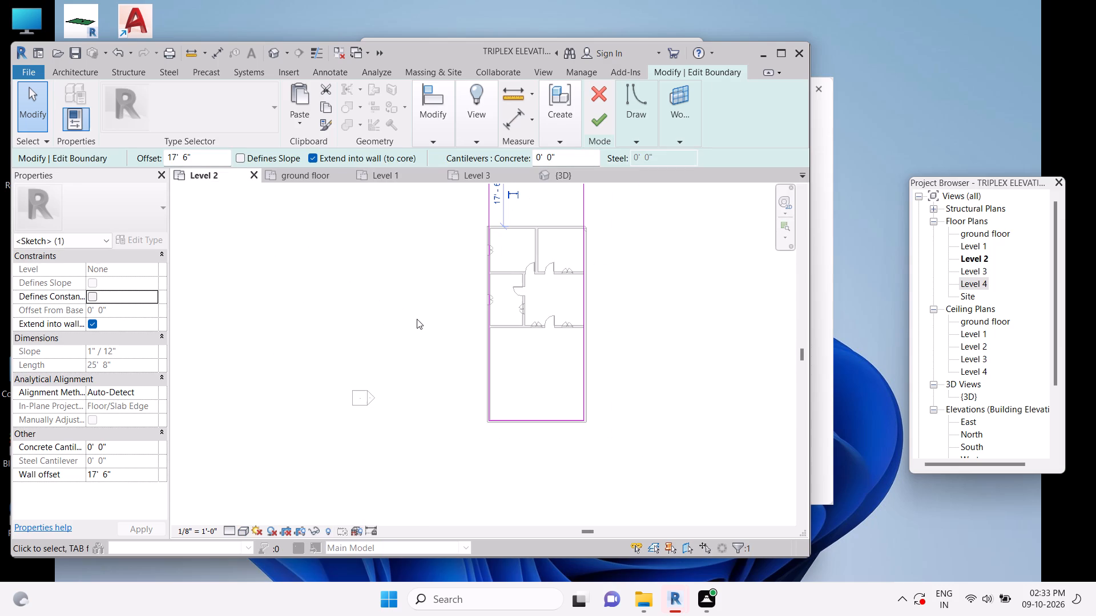
scroll(417, 319, "down", 1)
middle_click_drag(464, 275, 472, 307)
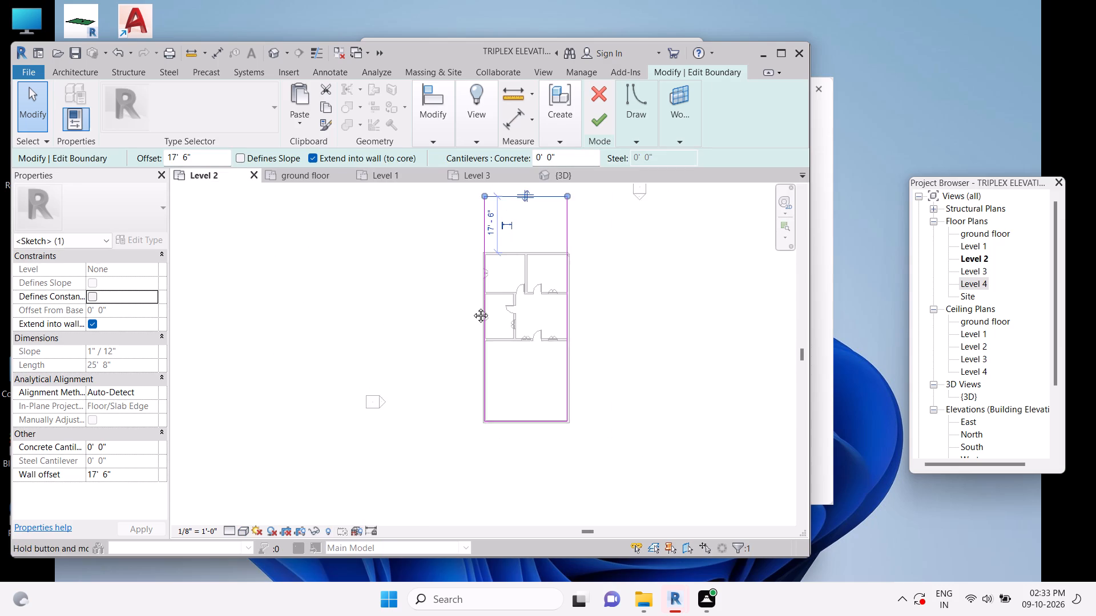
middle_click_drag(472, 307, 477, 332)
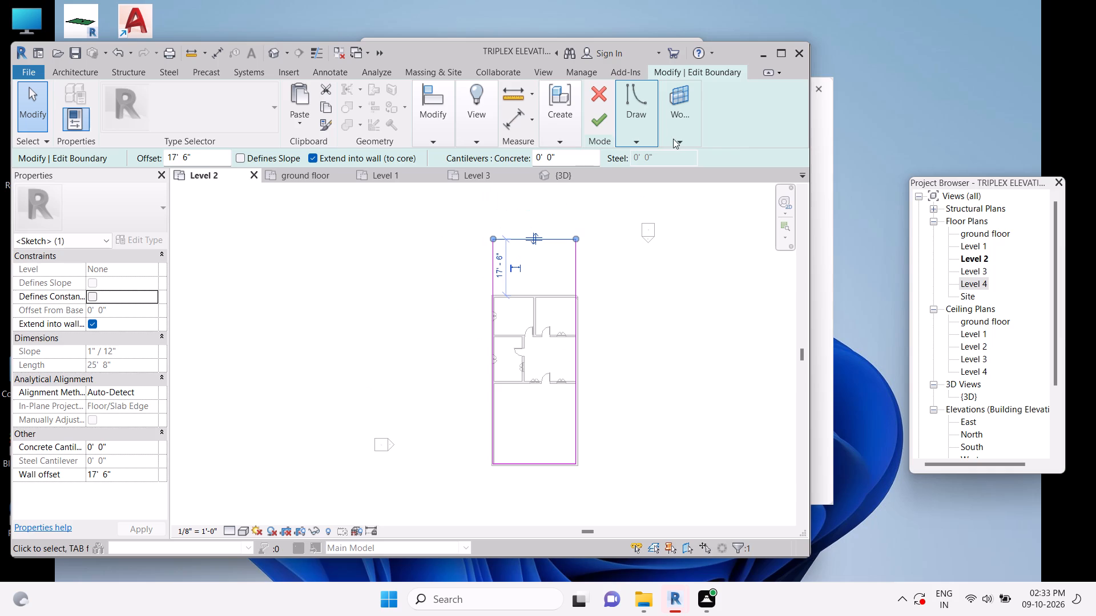
double_click(525, 272)
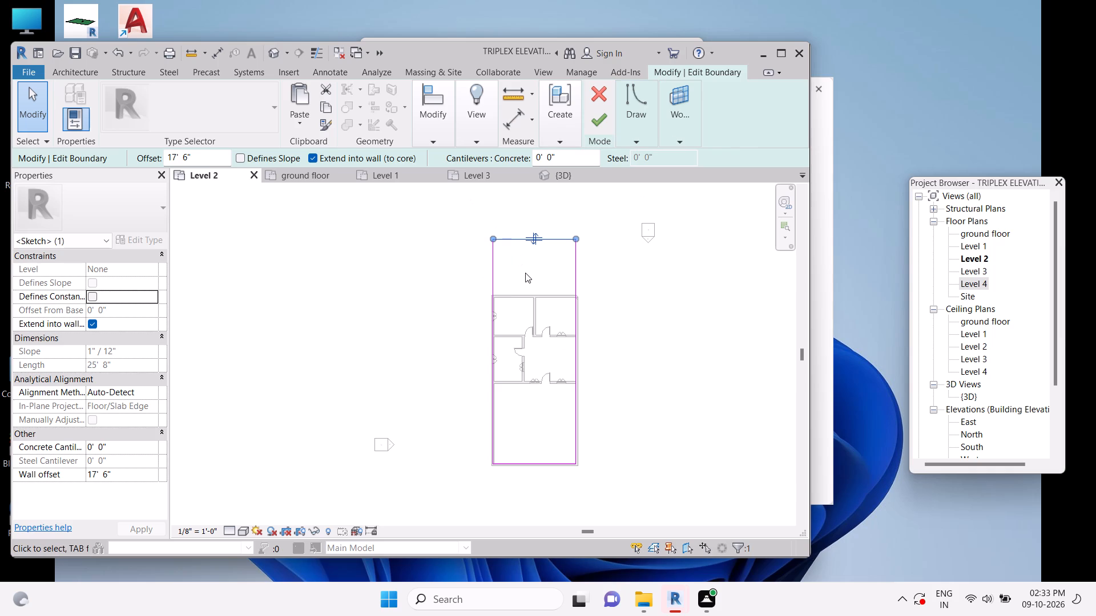
left_click(692, 307)
left_click(693, 306)
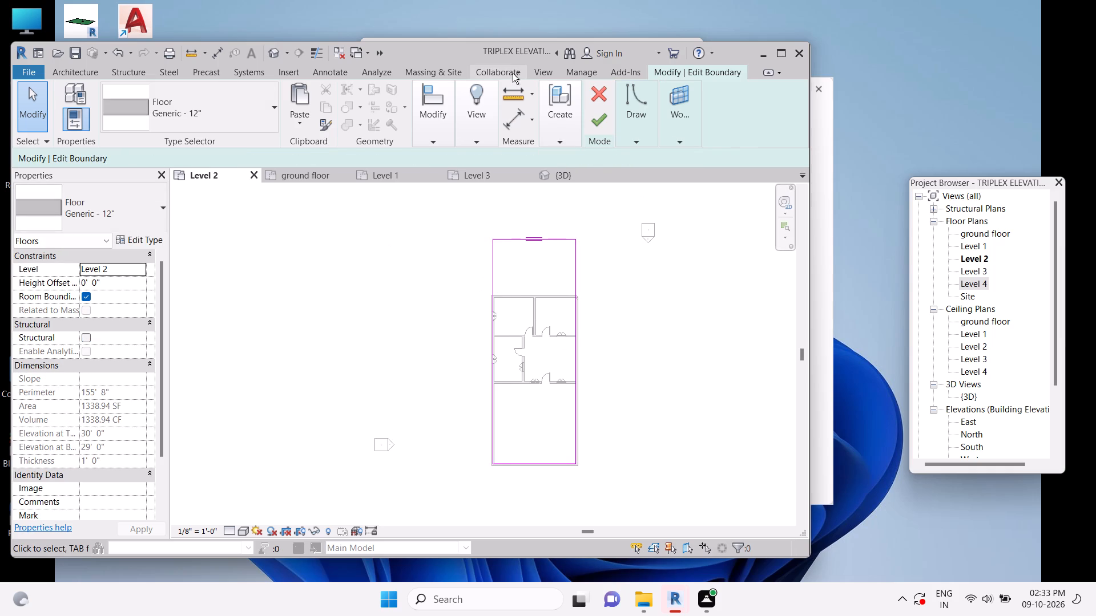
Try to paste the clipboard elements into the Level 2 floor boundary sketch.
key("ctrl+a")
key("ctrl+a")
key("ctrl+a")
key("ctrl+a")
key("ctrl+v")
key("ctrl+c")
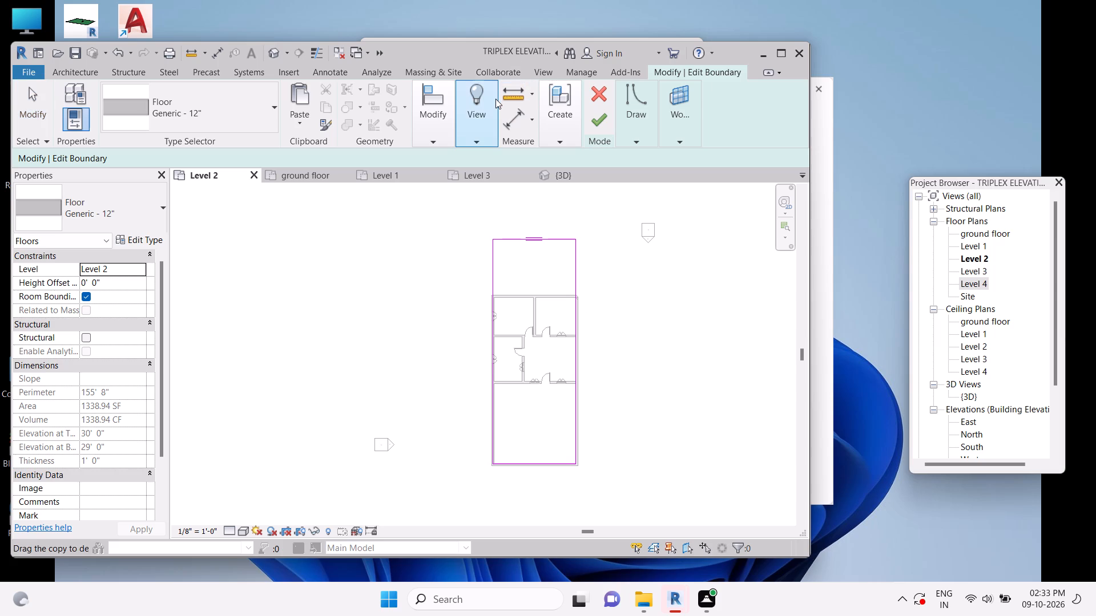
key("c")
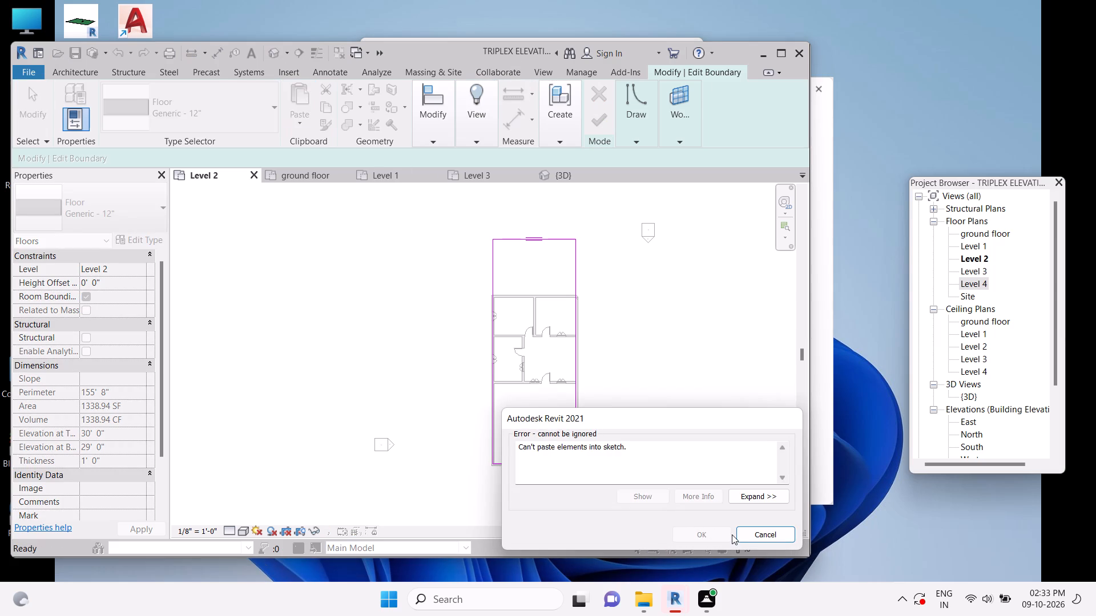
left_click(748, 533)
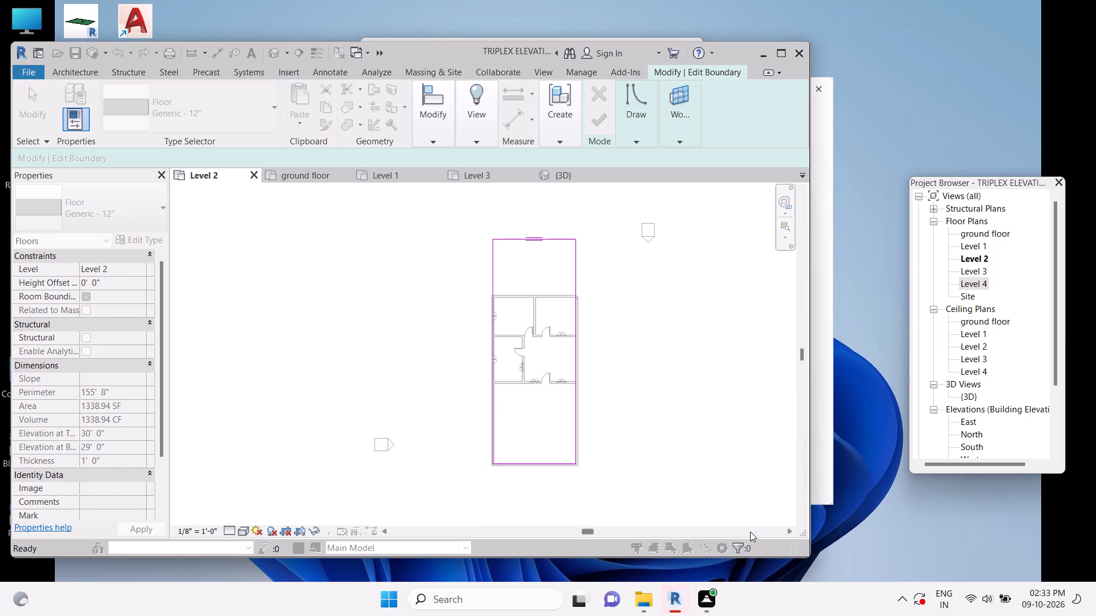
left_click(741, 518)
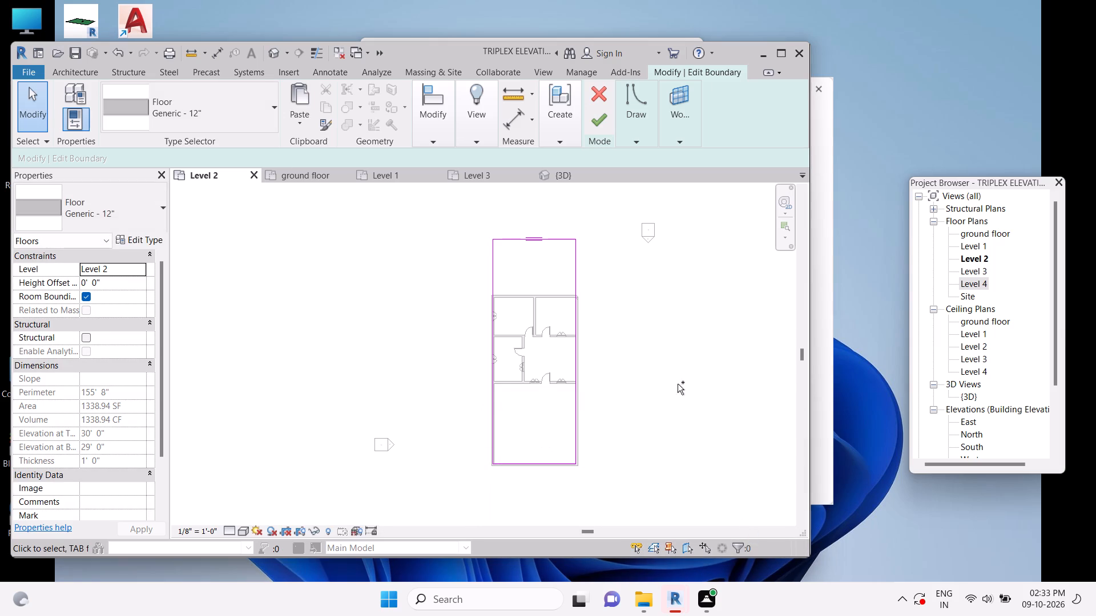
Undo the Level 2 floor boundary edits back out of the sketch, along with the latest window placements in the interior partitions.
key("ctrl+z")
key("ctrl+z")
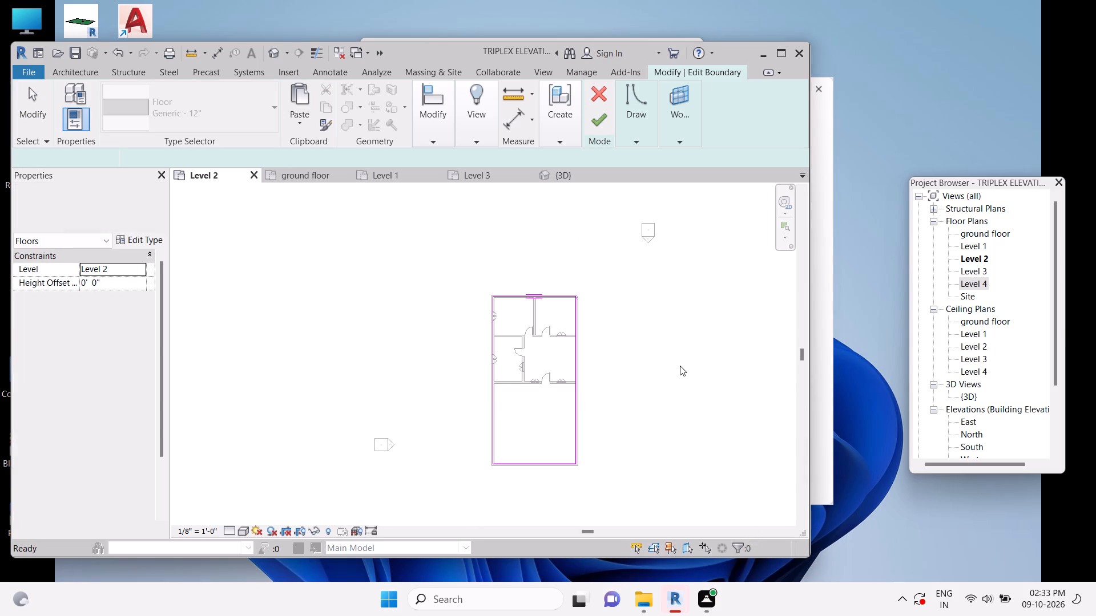
key("z")
key("ctrl+z")
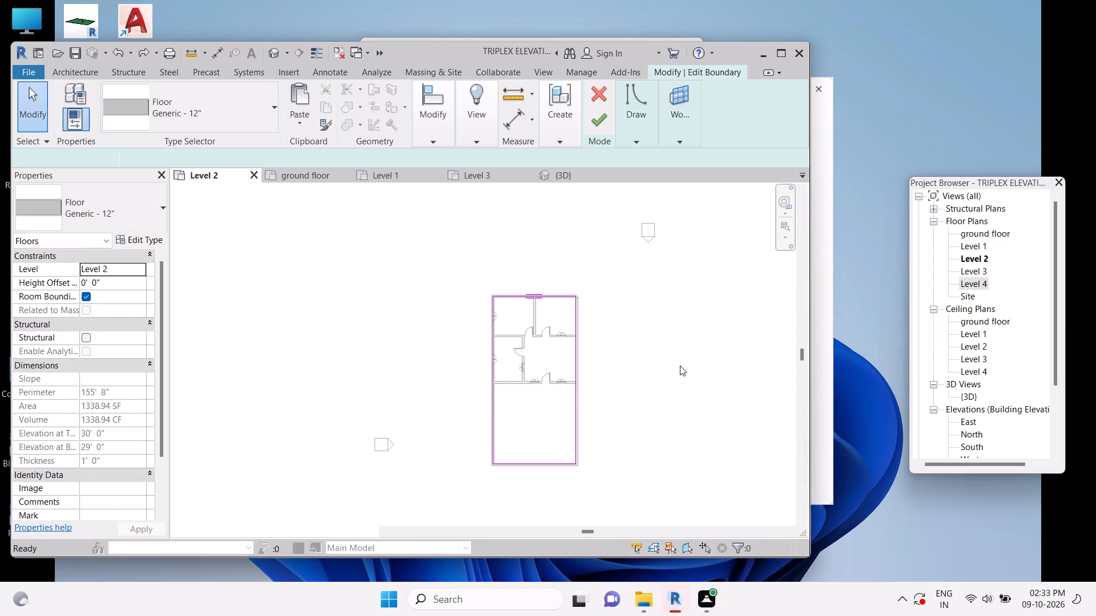
key("z")
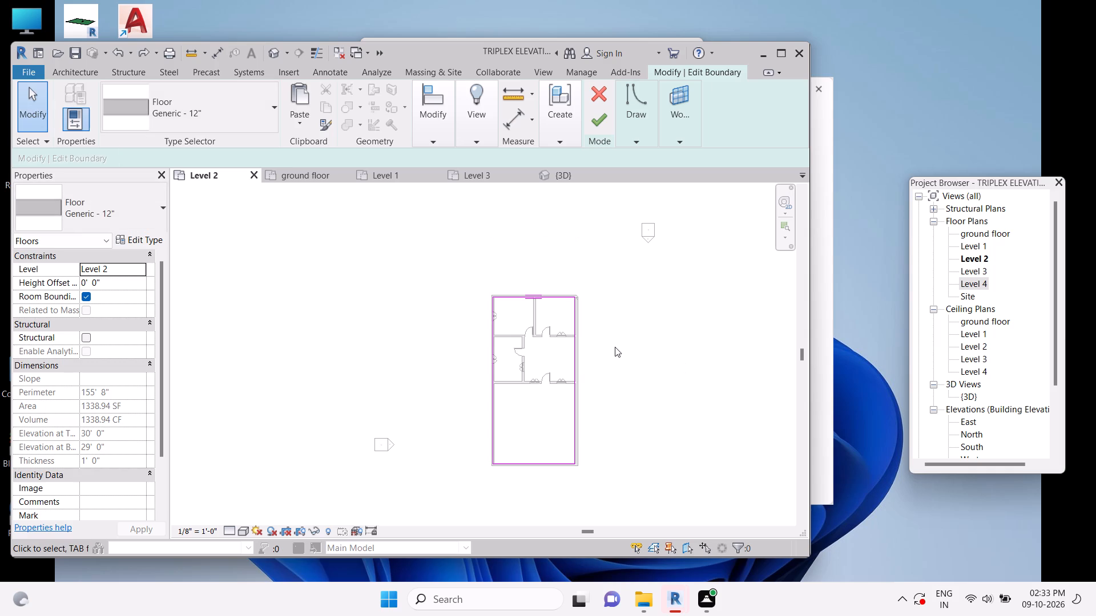
key("ctrl+z")
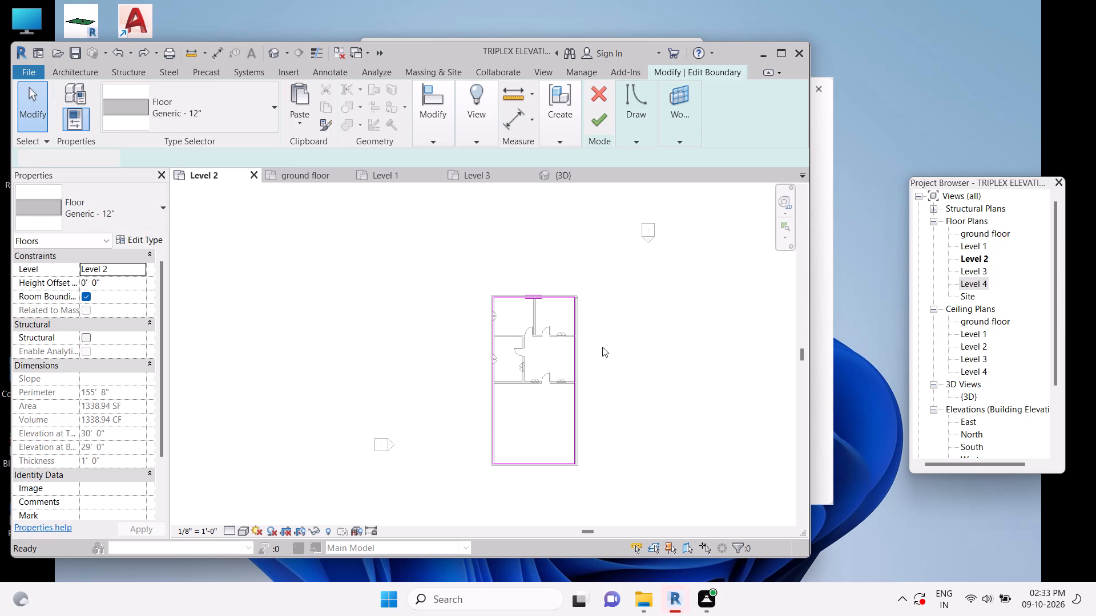
key("ctrl+z")
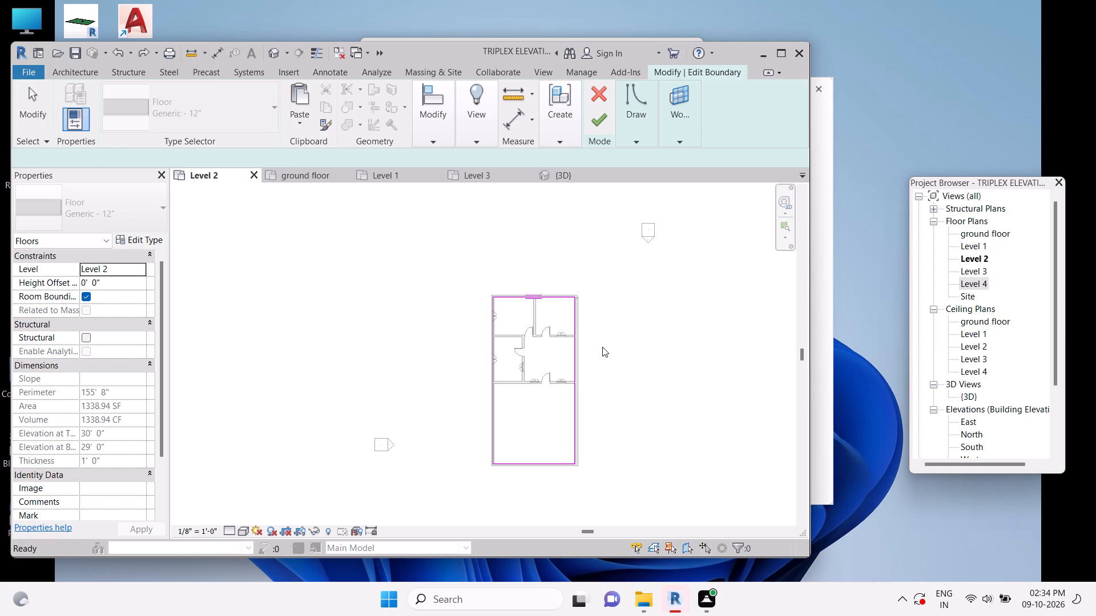
key("ctrl+z")
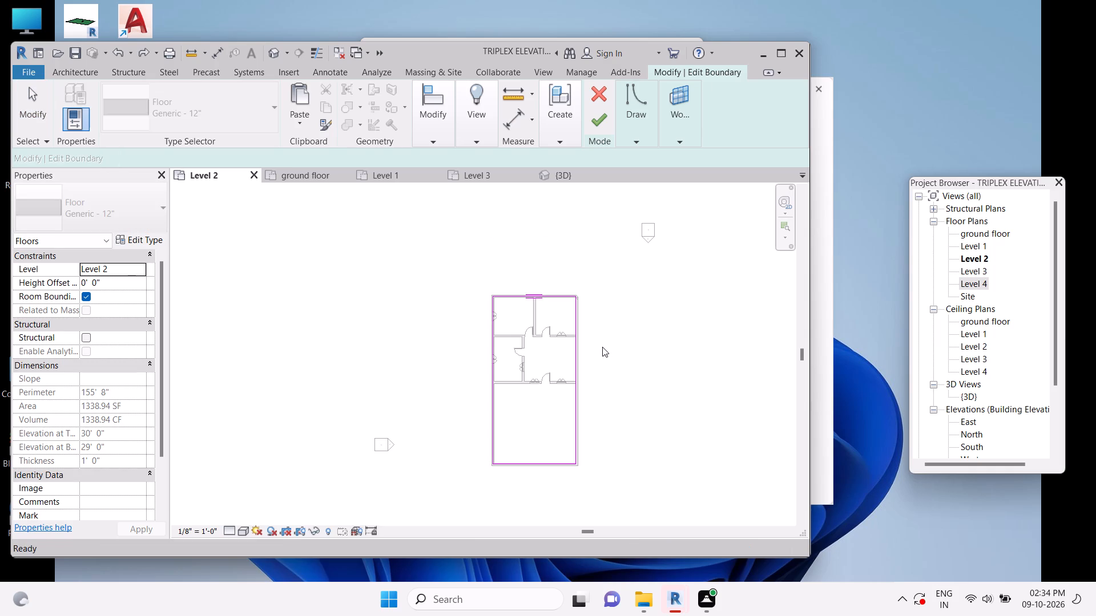
key("ctrl+z")
key("ctrl+z")
key("ctrl+z")
key("ctrl+z")
key("ctrl+z")
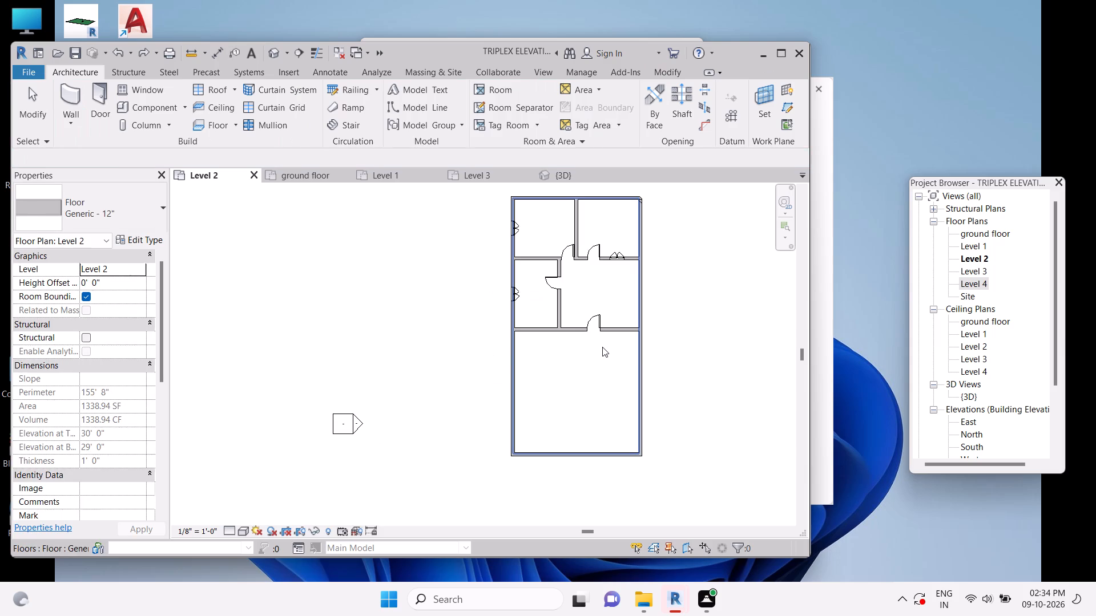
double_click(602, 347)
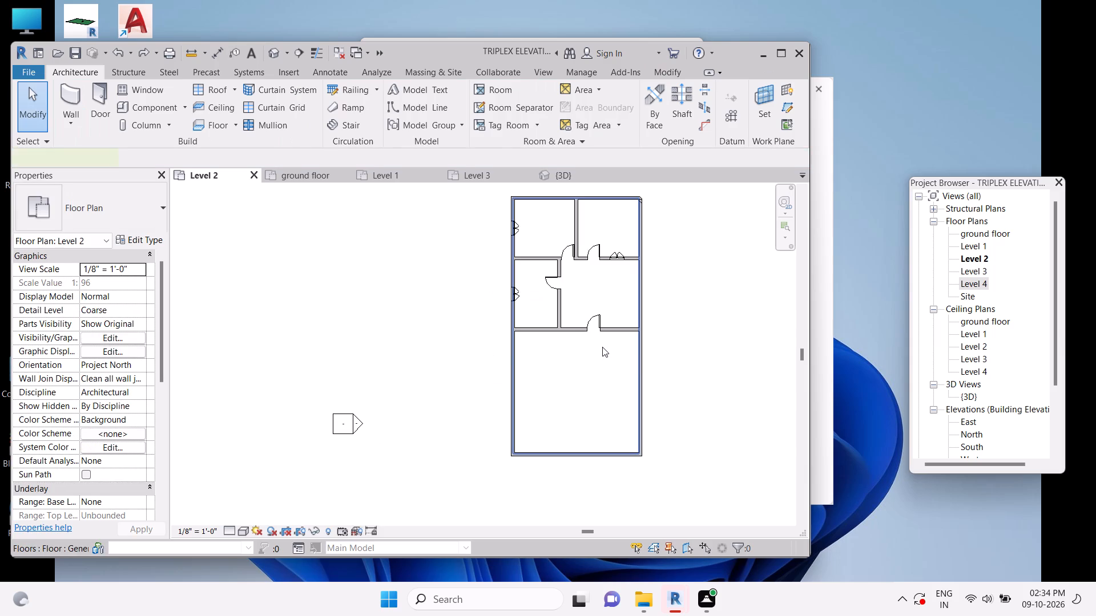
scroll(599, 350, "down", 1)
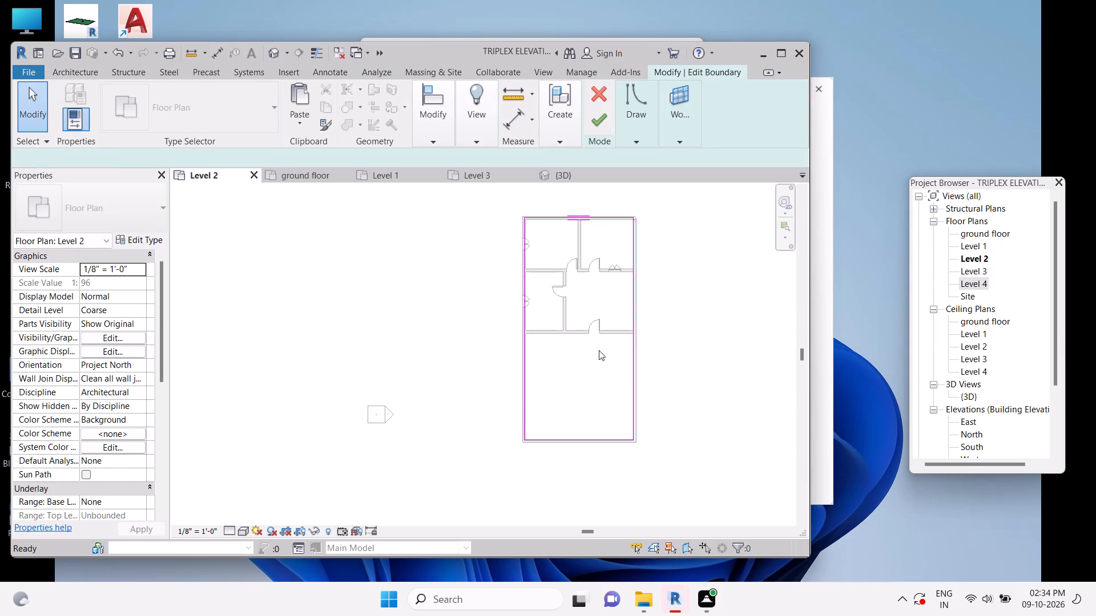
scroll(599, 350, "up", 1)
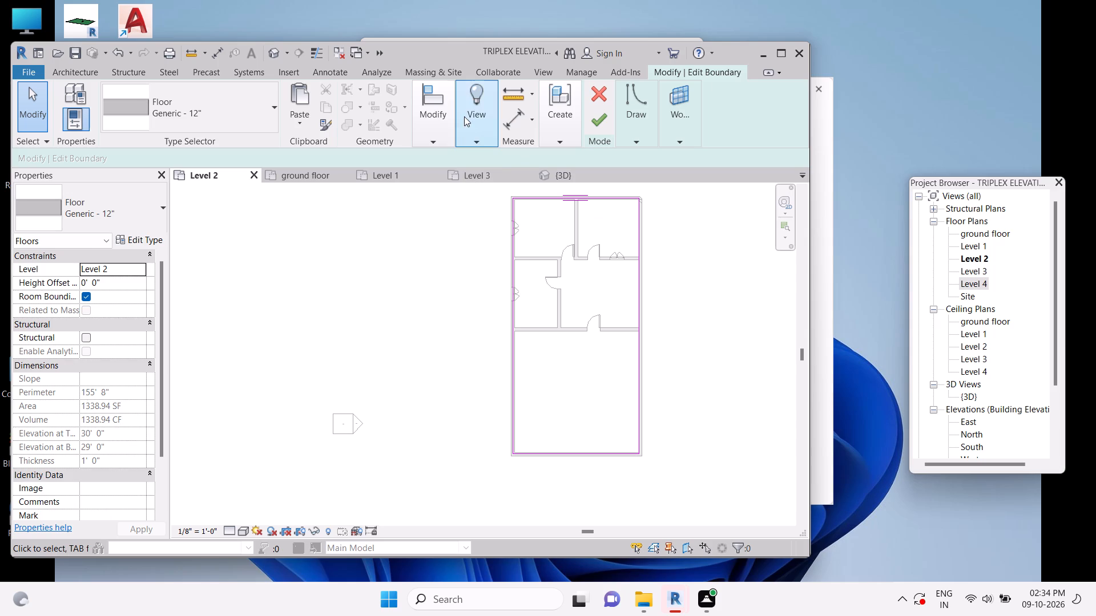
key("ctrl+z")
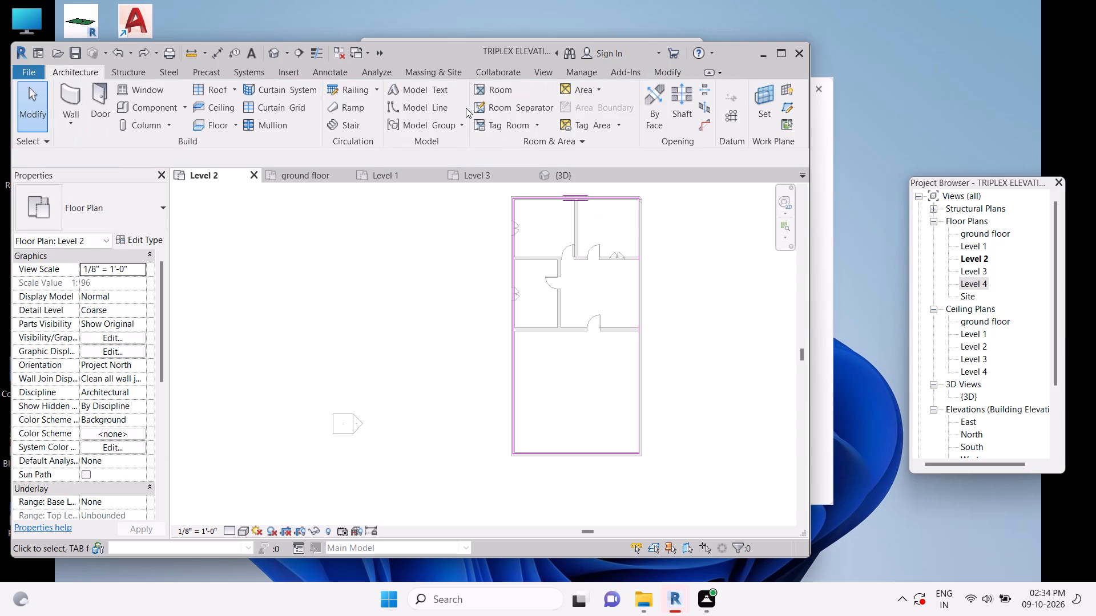
Undo the window placement in the west wall of the small middle room on Level 2.
key("ctrl+z")
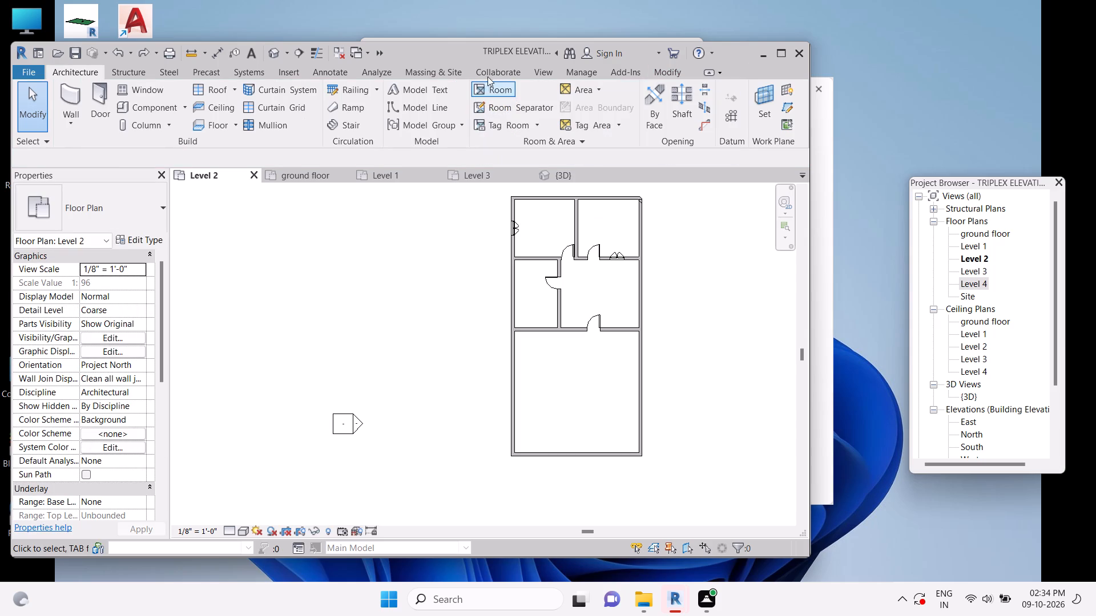
Select the Level 2 Generic - 12" floor and examine it against the ground floor and Level 1 plans and in 3D.
scroll(707, 0, "down", 4)
scroll(597, 354, "down", 1)
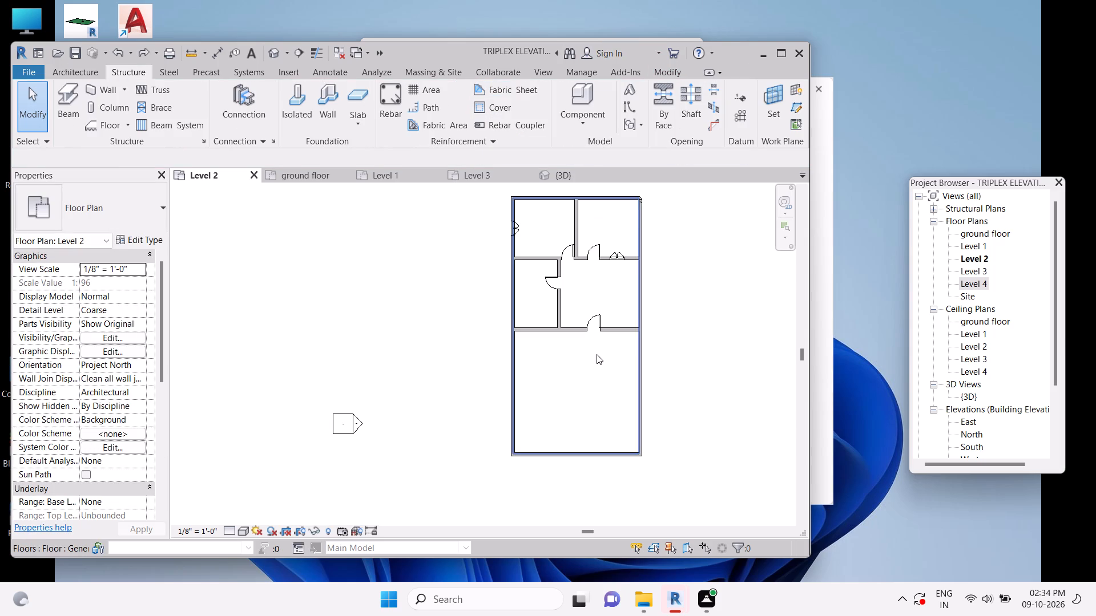
left_click(562, 215)
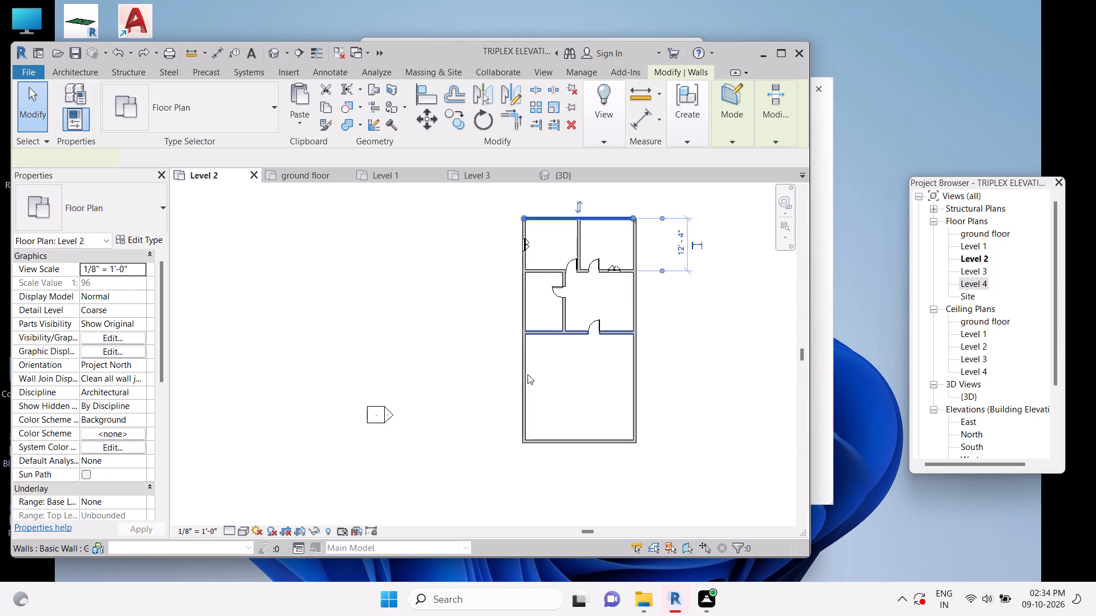
left_click(549, 401)
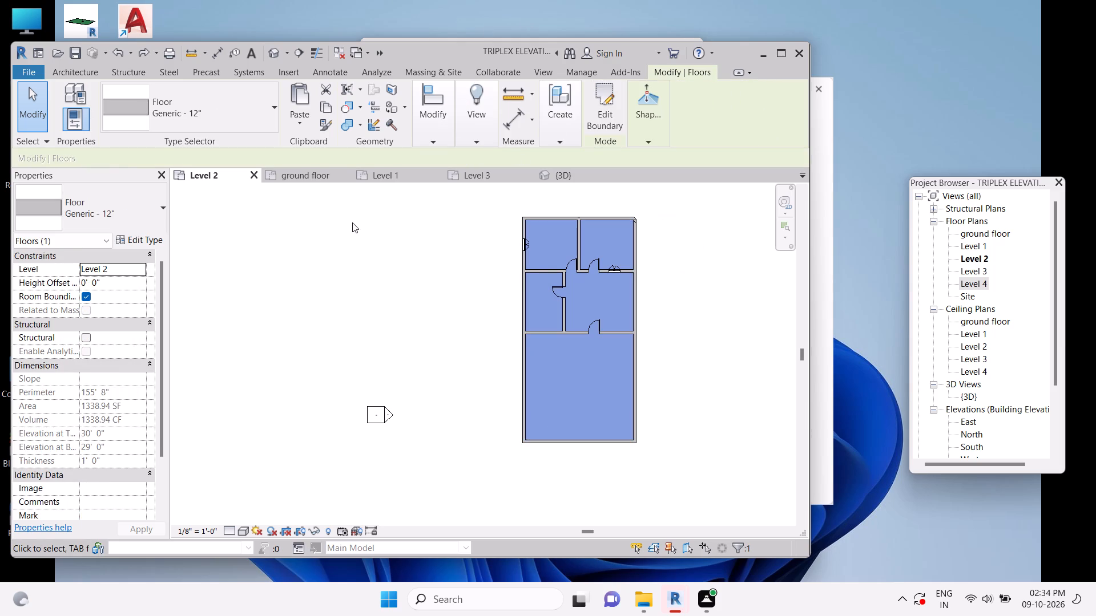
left_click(301, 183)
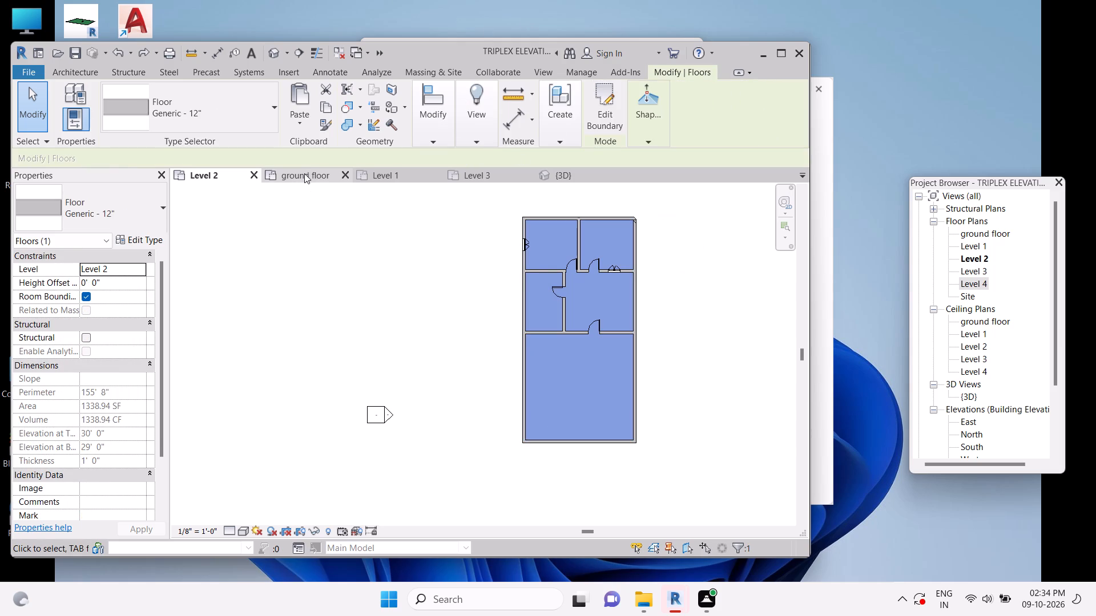
left_click(305, 173)
left_click(305, 173)
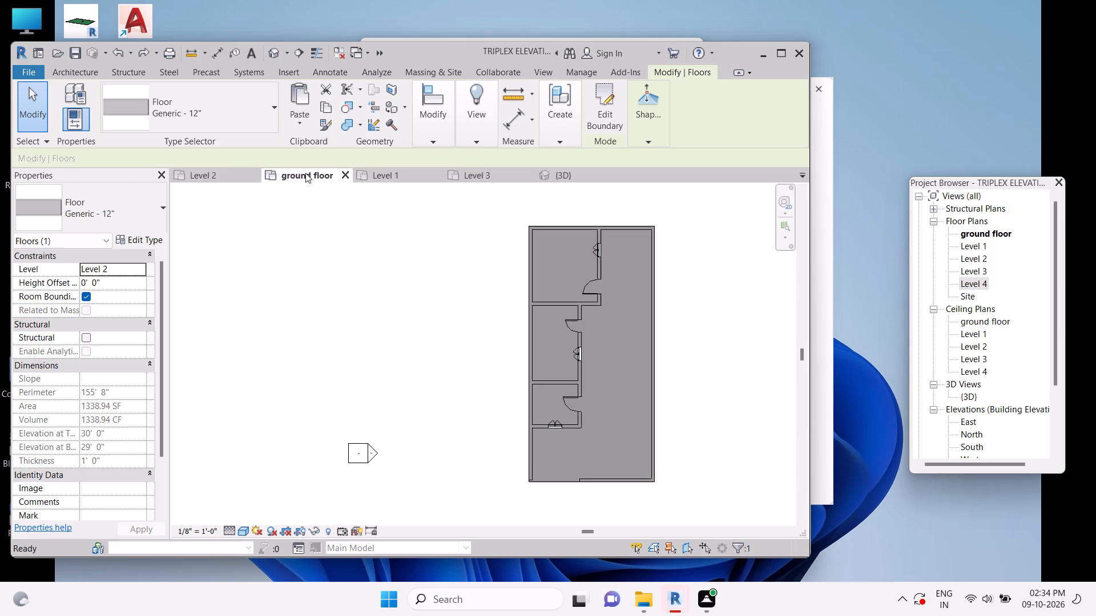
double_click(395, 172)
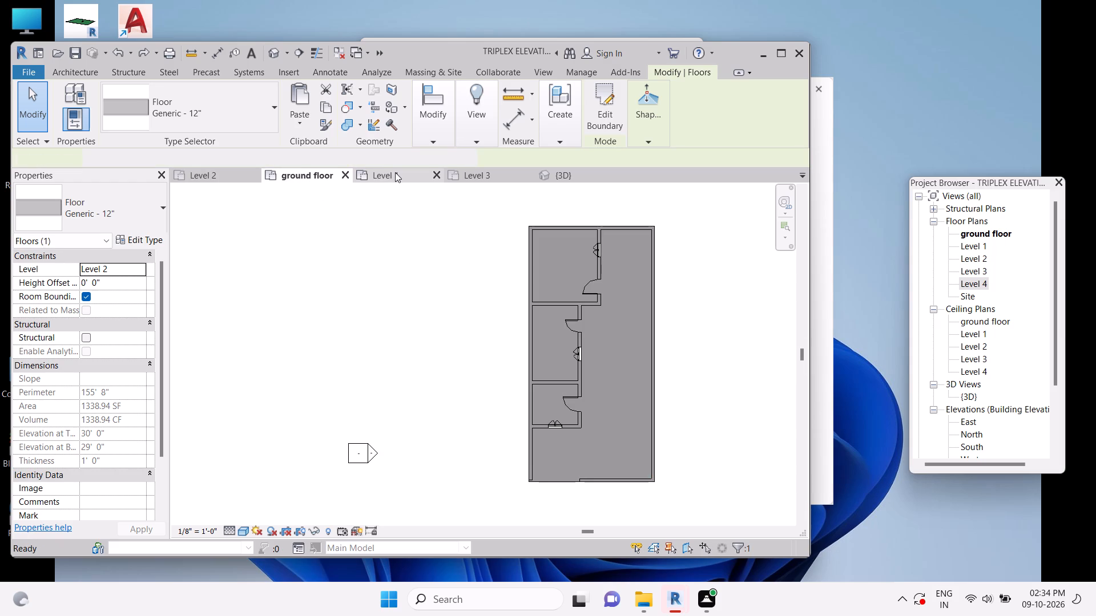
scroll(400, 188, "down", 3)
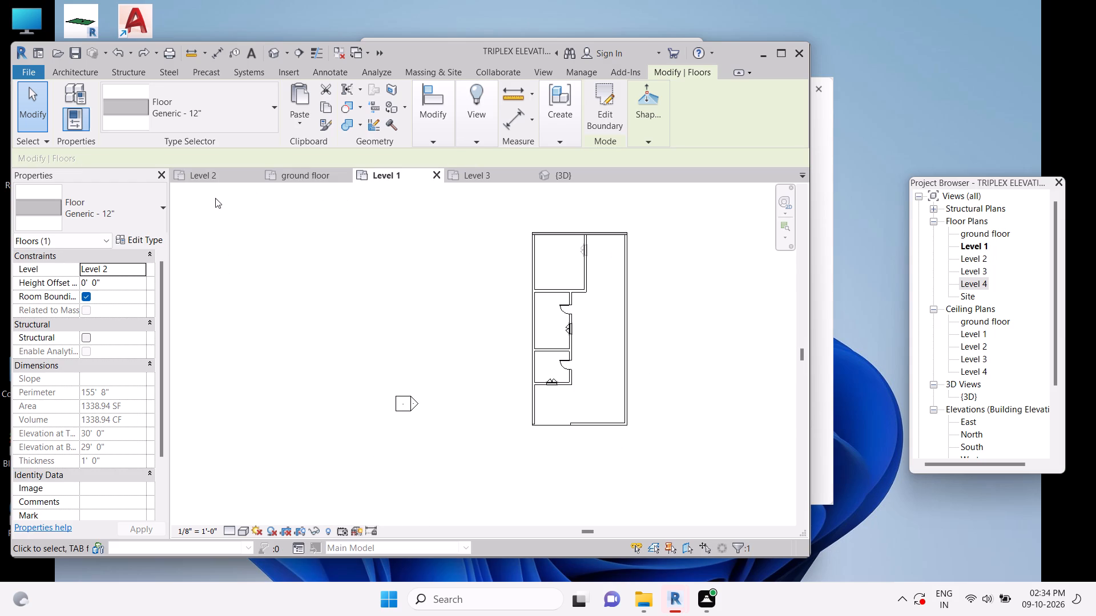
left_click(221, 176)
double_click(221, 176)
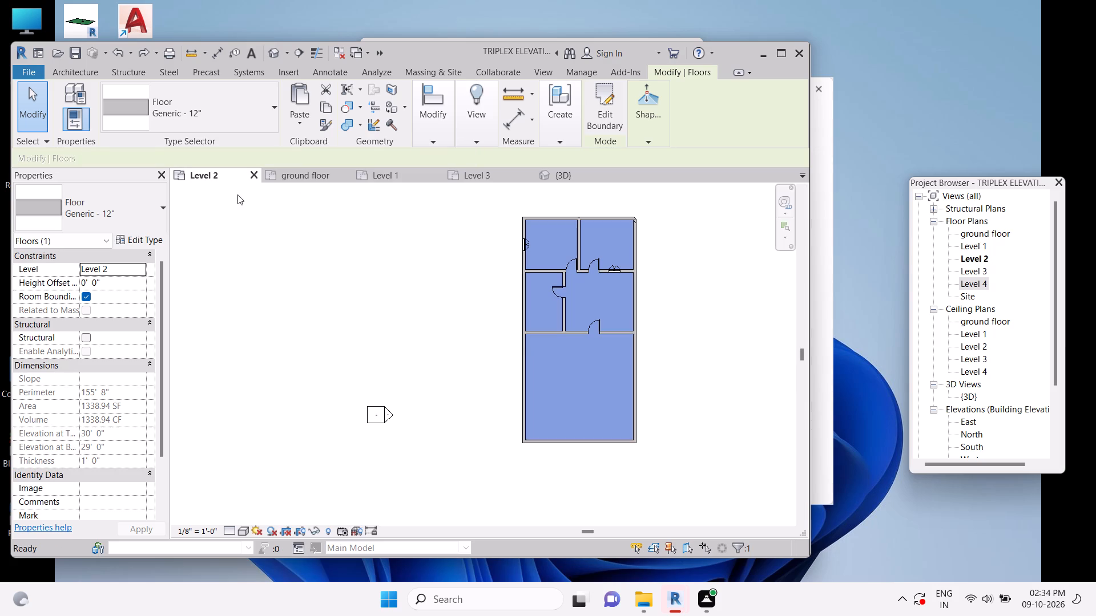
left_click(571, 171)
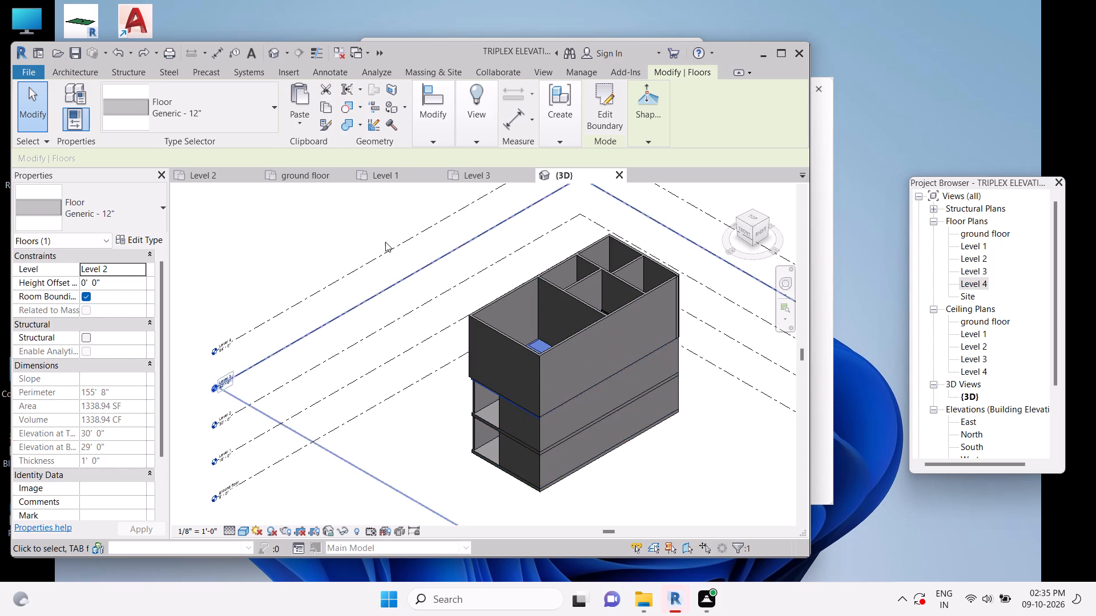
left_click(239, 173)
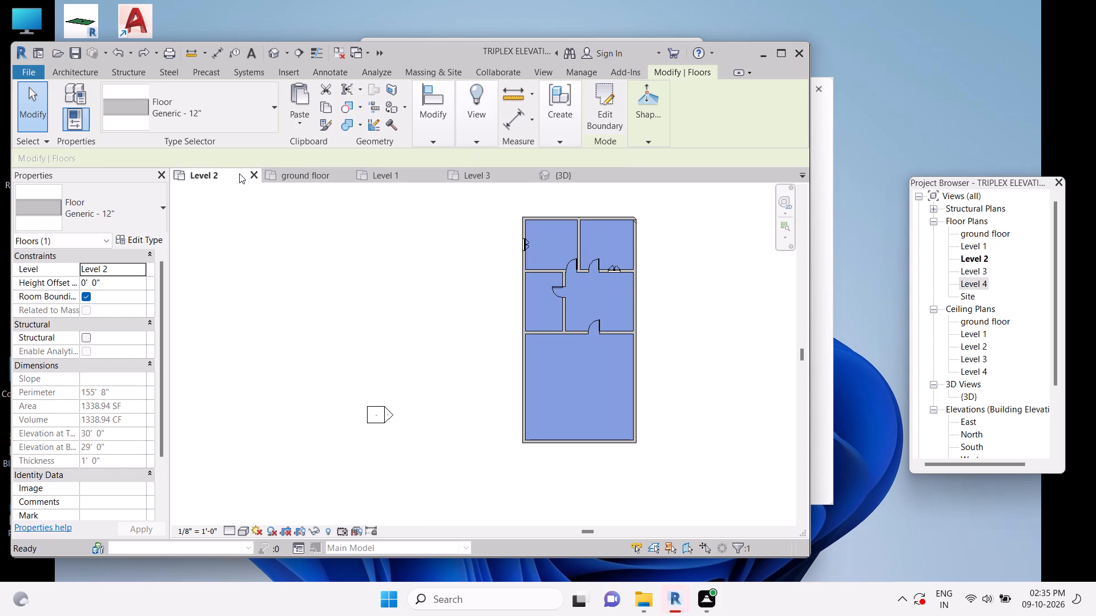
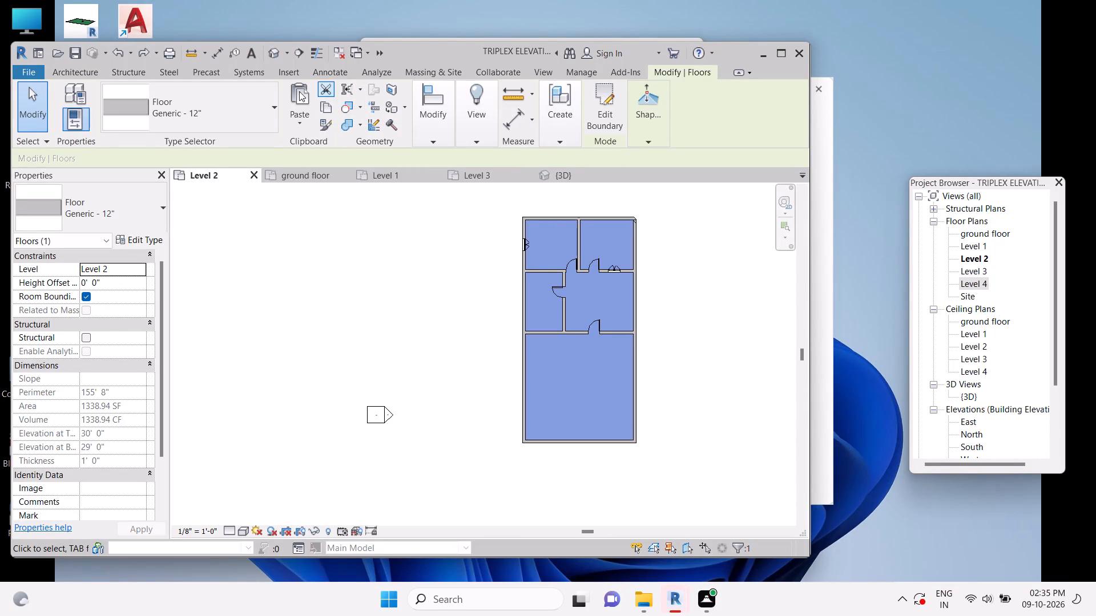
Examine the ground floor plan's room layout and walls.
left_click(92, 76)
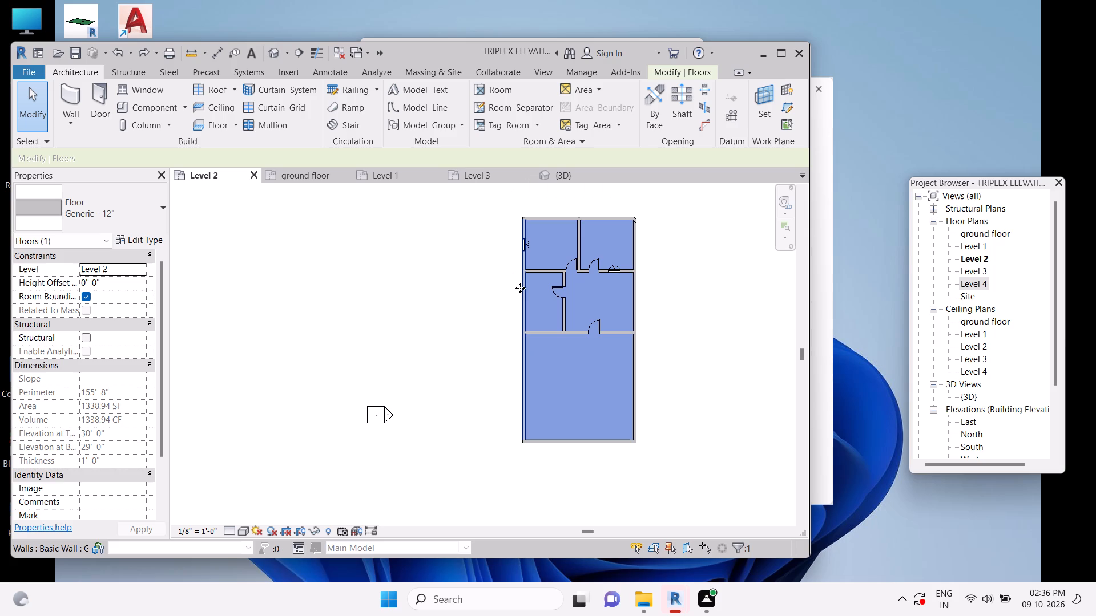
left_click(305, 177)
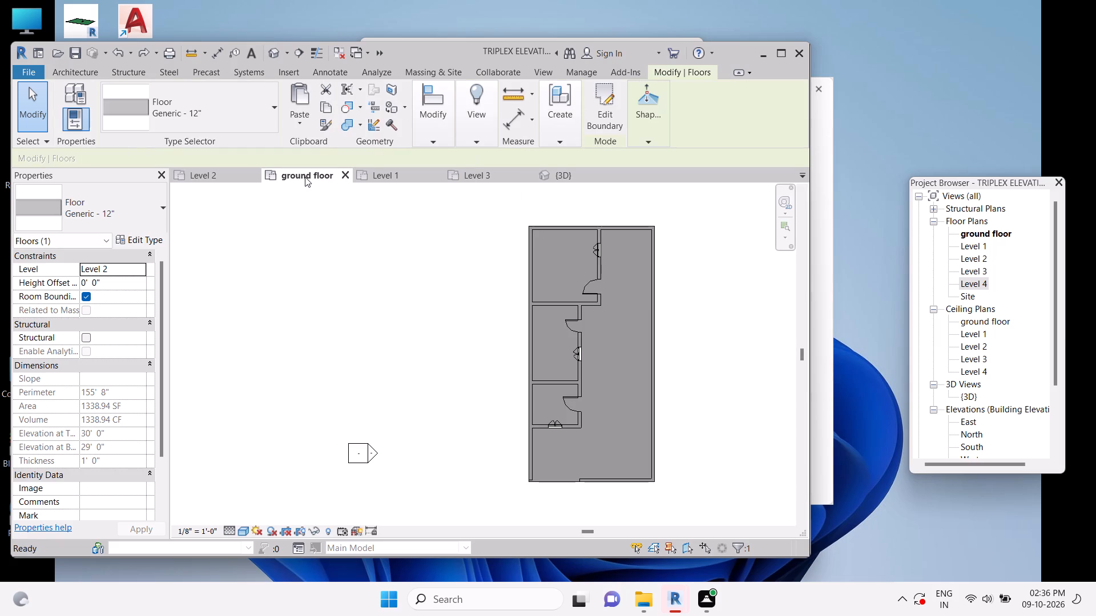
scroll(305, 177, "up", 3)
scroll(529, 316, "up", 2)
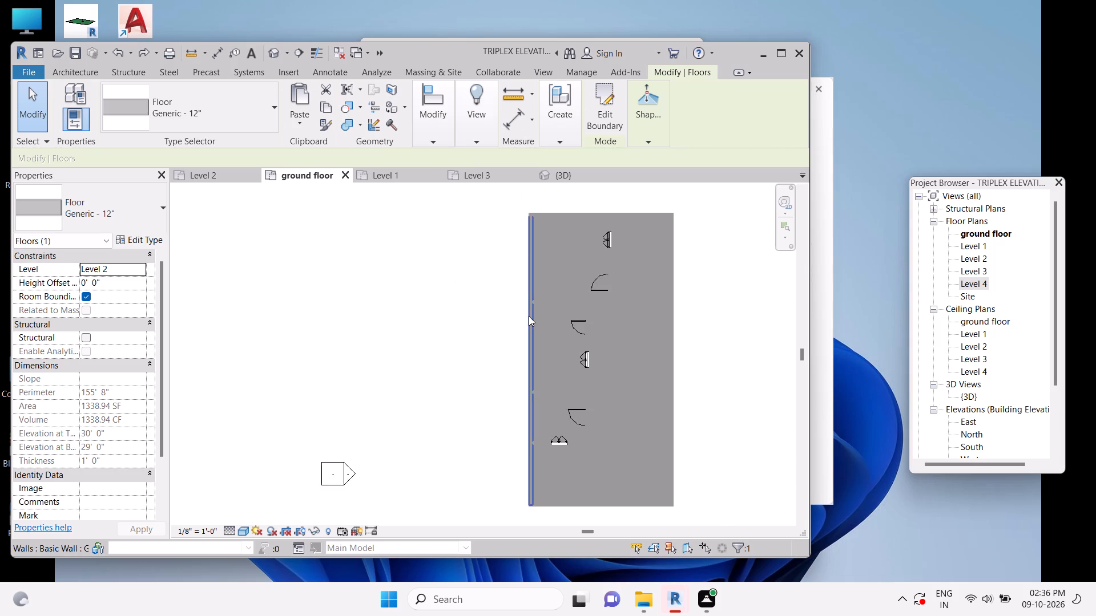
scroll(529, 316, "up", 1)
scroll(529, 315, "down", 2)
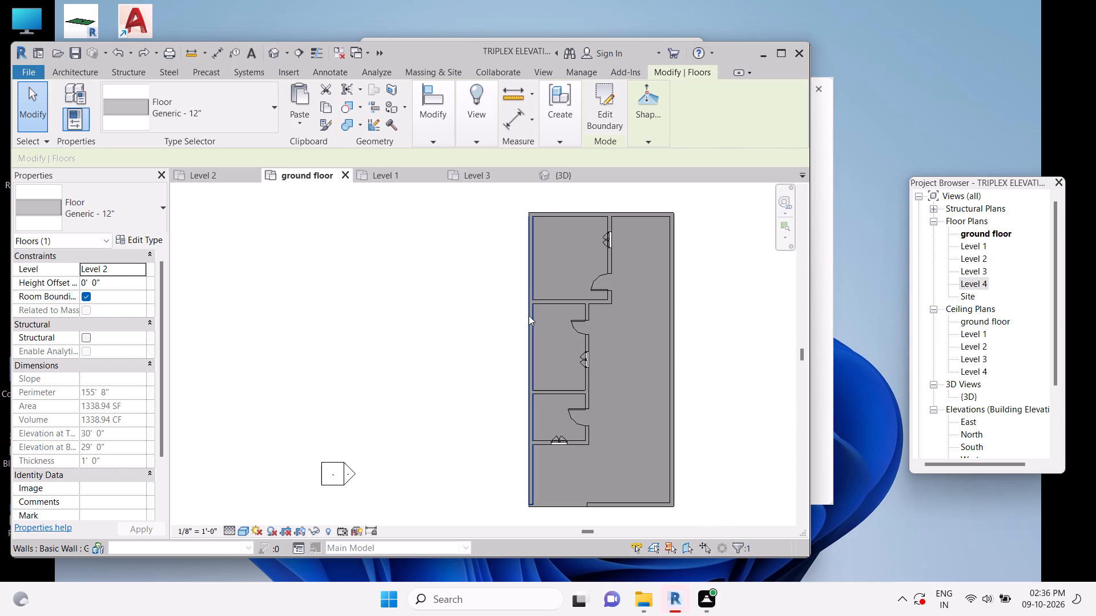
Examine the selected Level 2 floor slab against the walls above and below in 3D, from the corner and the front, and deselect it.
left_click(569, 171)
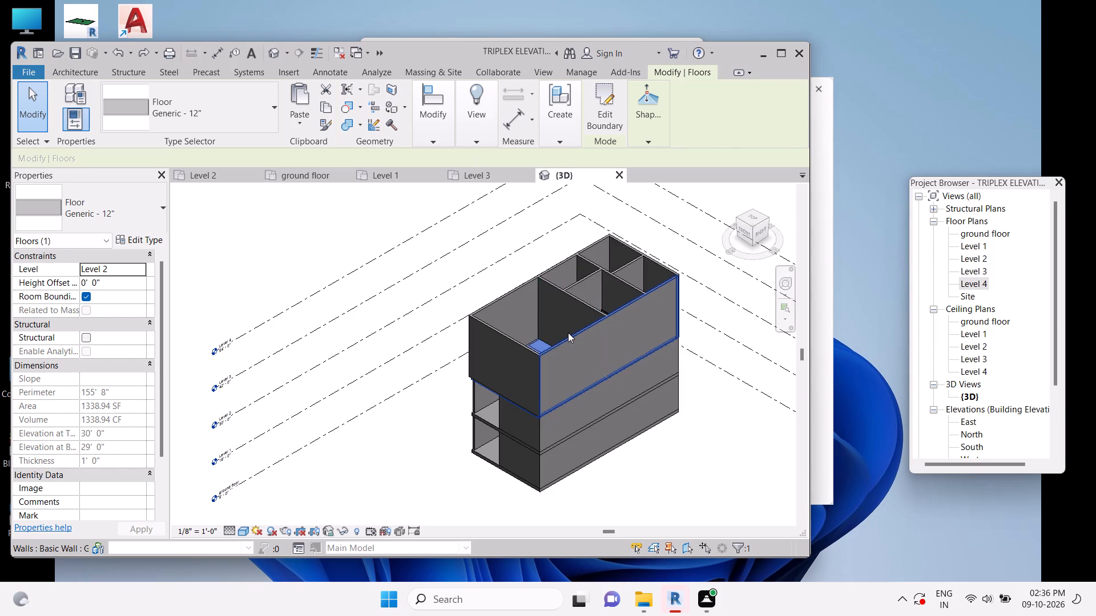
middle_click_drag(568, 333, 619, 303)
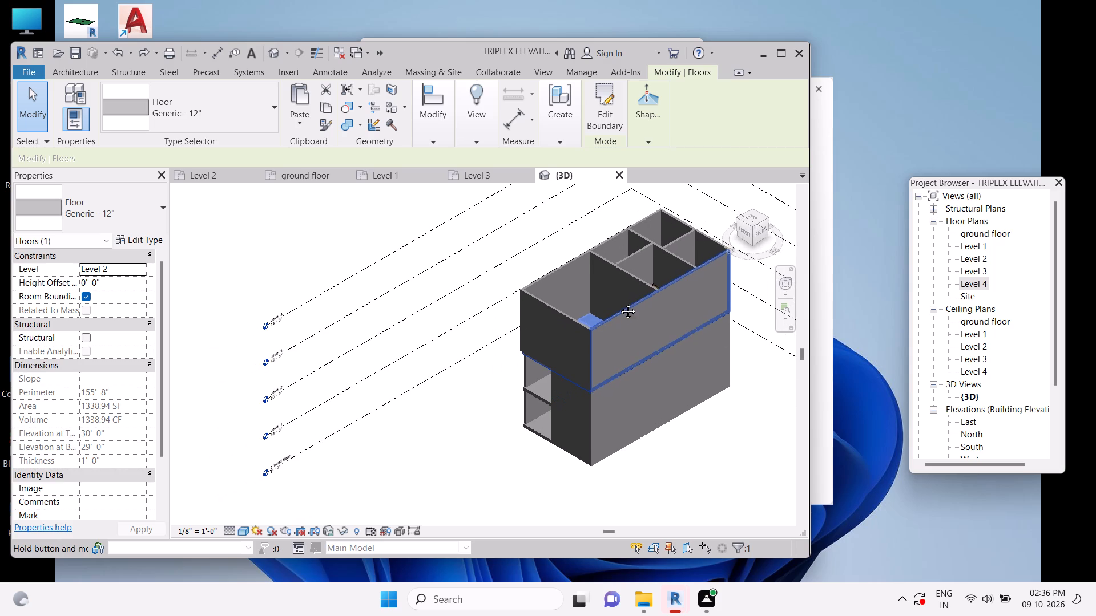
middle_click_drag(619, 303, 585, 310)
scroll(517, 323, "down", 4)
scroll(516, 323, "up", 2)
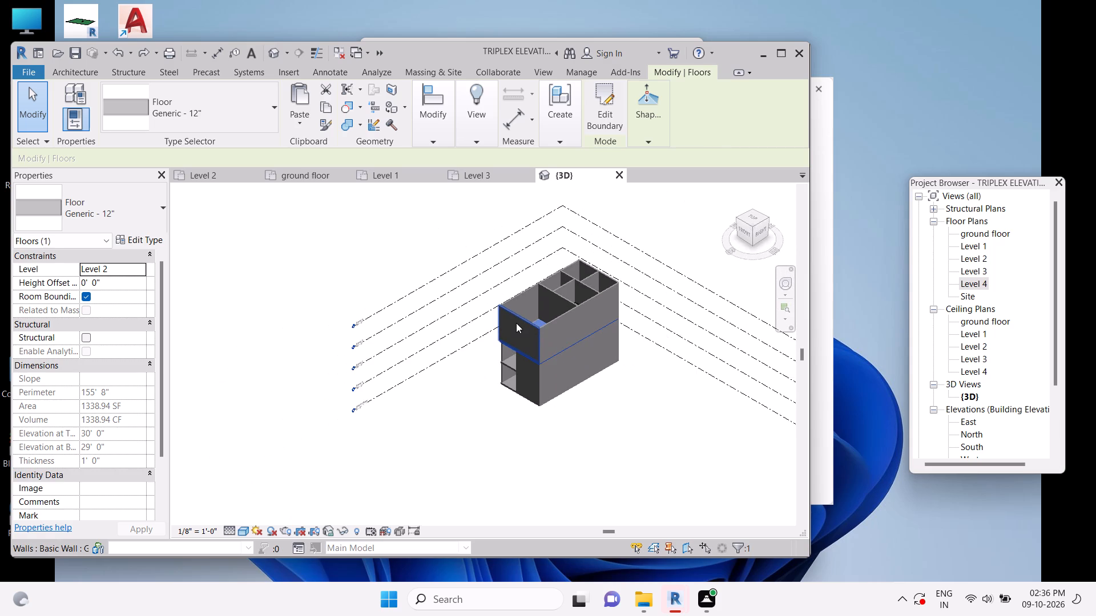
scroll(516, 323, "up", 6)
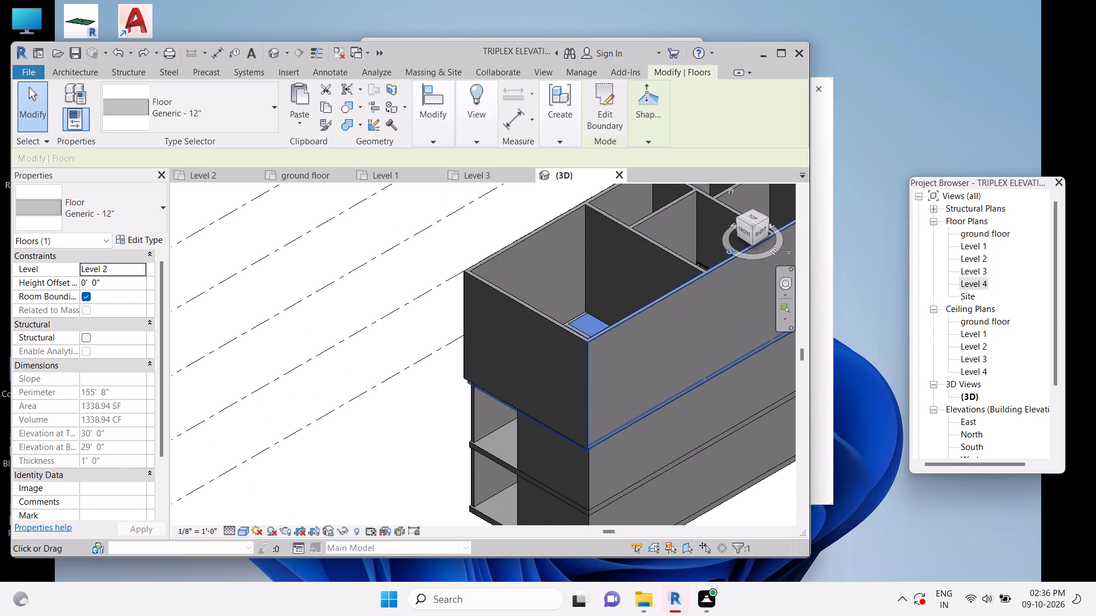
left_click(731, 247)
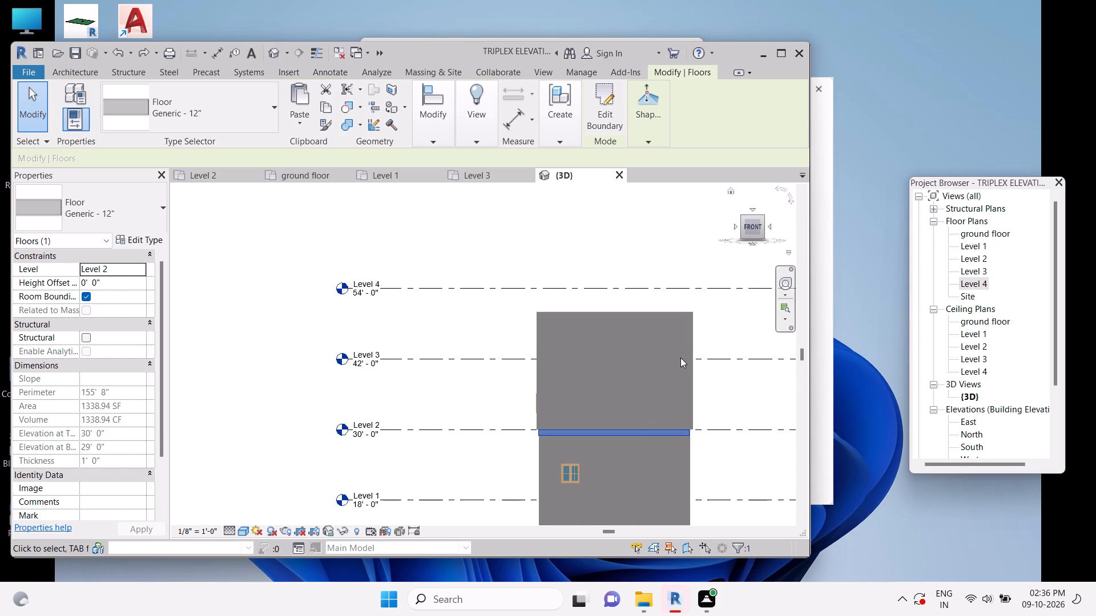
middle_click_drag(684, 358, 689, 354)
scroll(686, 357, "up", 1)
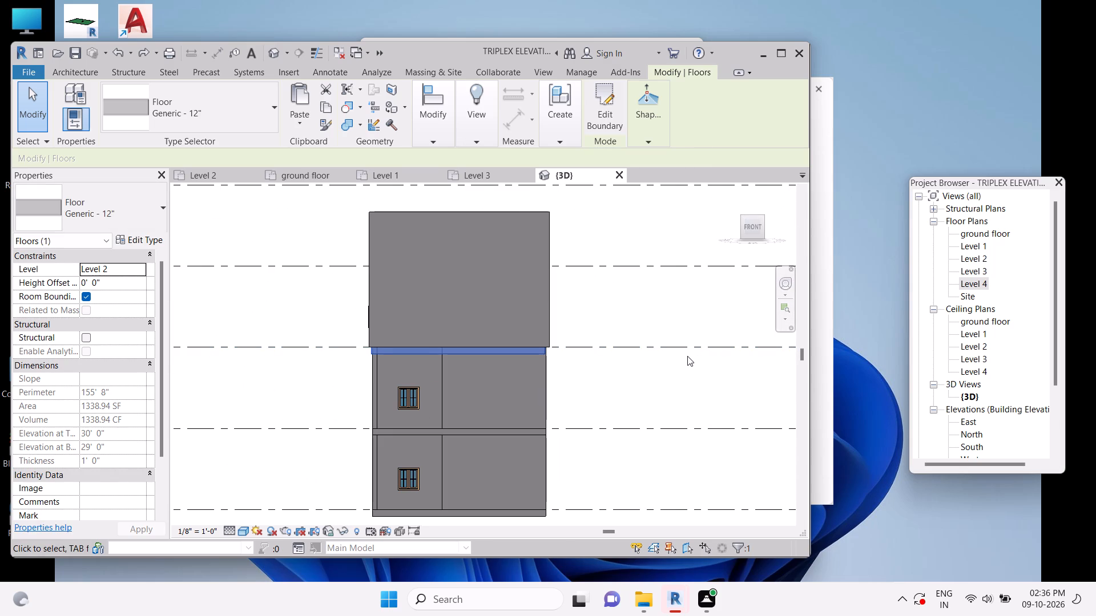
scroll(659, 362, "down", 3)
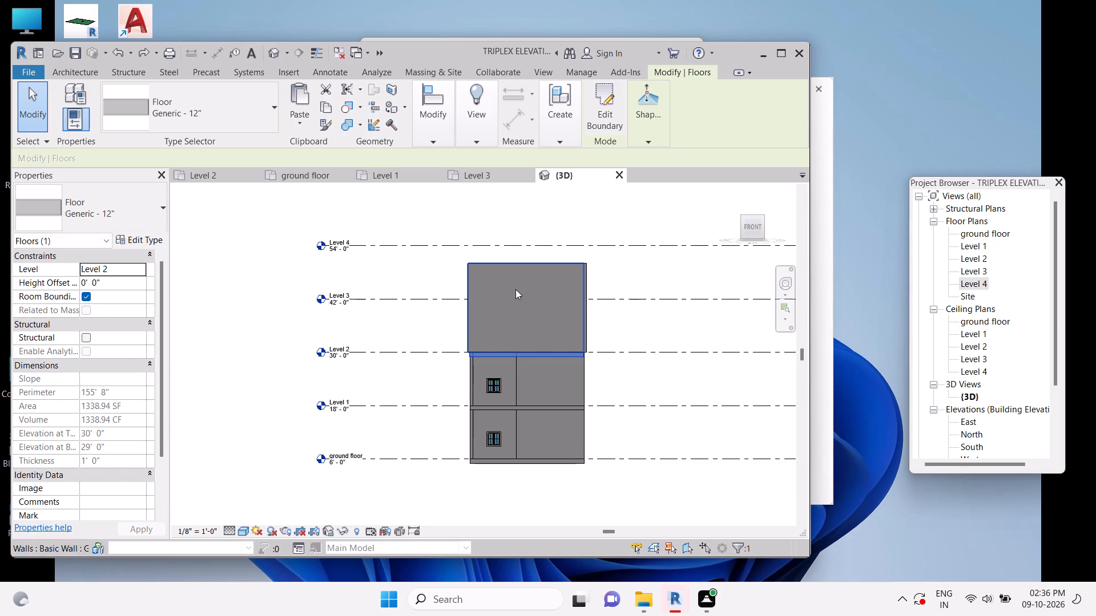
left_click(270, 260)
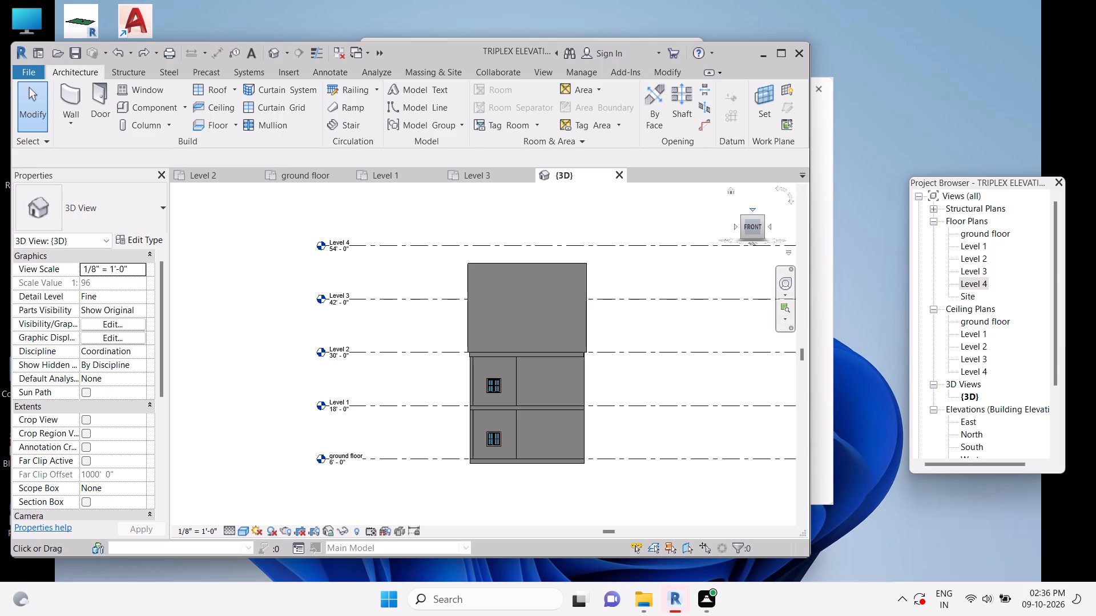
Examine the building in 3D from the top and back, comparing the wall layouts of the stacked levels.
left_click(750, 208)
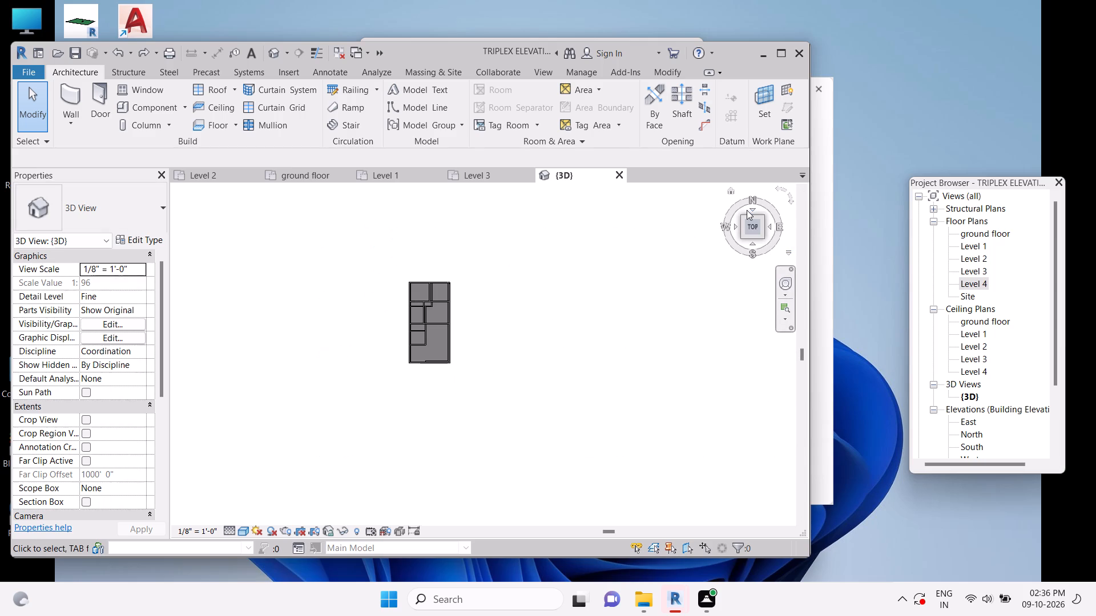
scroll(566, 278, "up", 4)
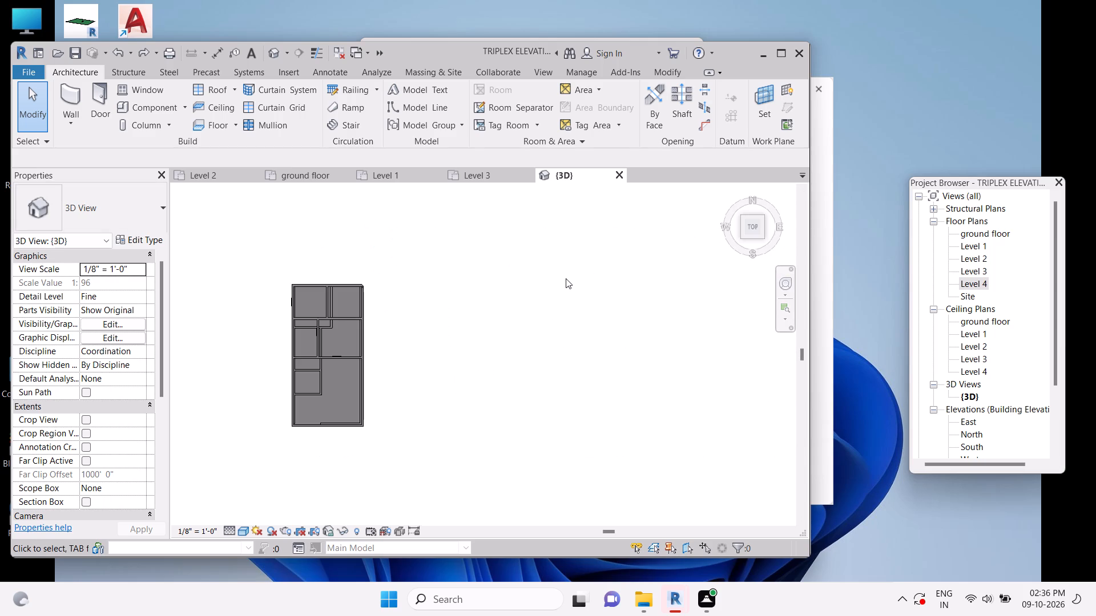
scroll(566, 278, "up", 3)
scroll(566, 278, "down", 3)
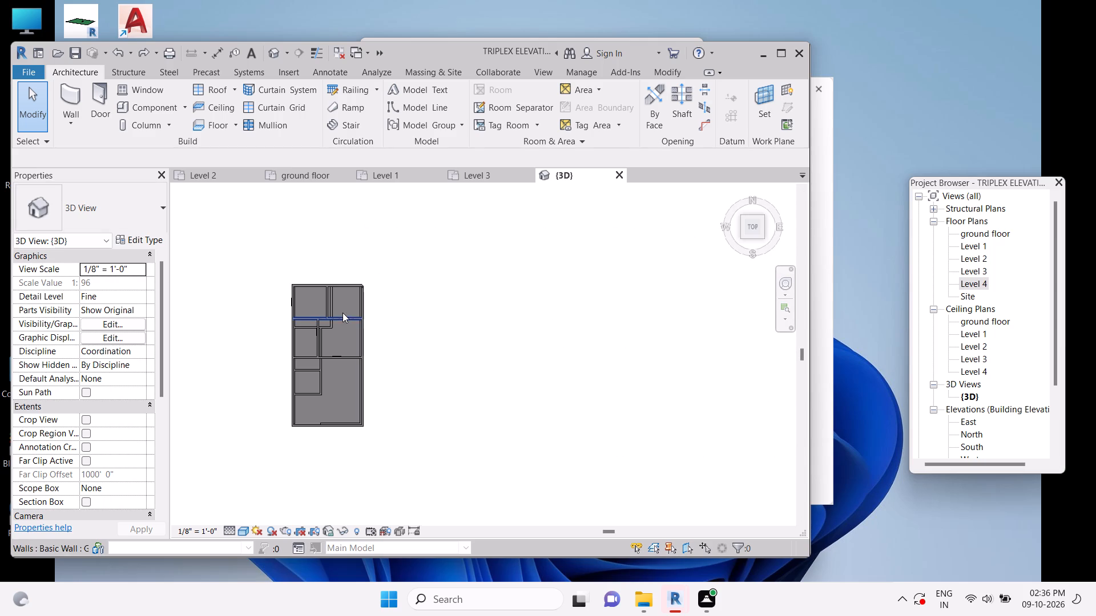
middle_click_drag(342, 313, 383, 306)
middle_click_drag(392, 307, 401, 309)
middle_click(452, 332)
middle_click_drag(453, 333, 481, 333)
middle_click(486, 333)
middle_click_drag(492, 333, 498, 333)
left_click(756, 194)
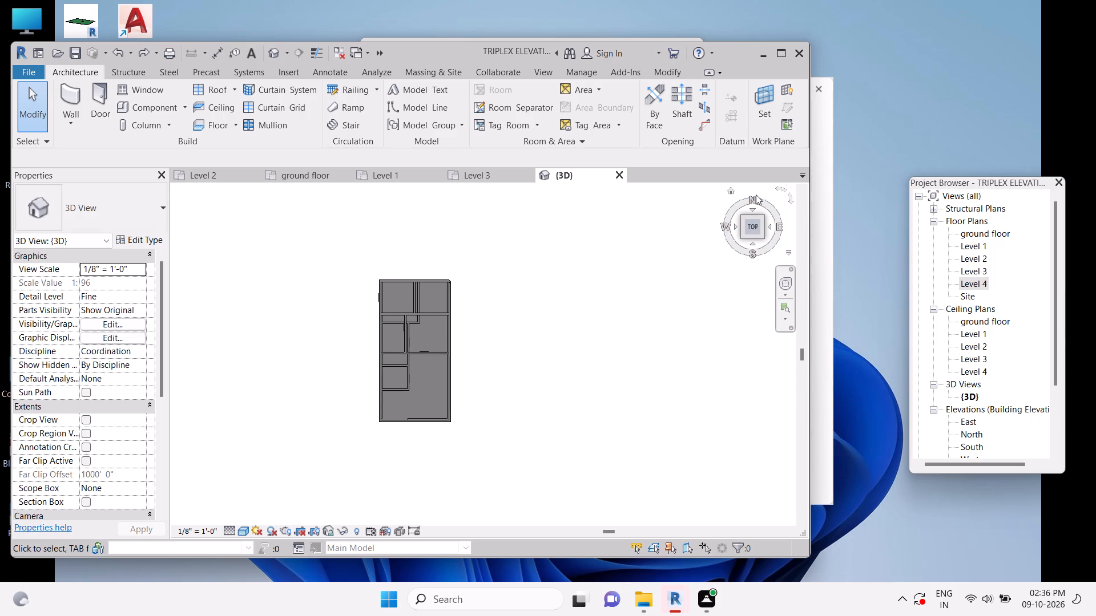
left_click(753, 202)
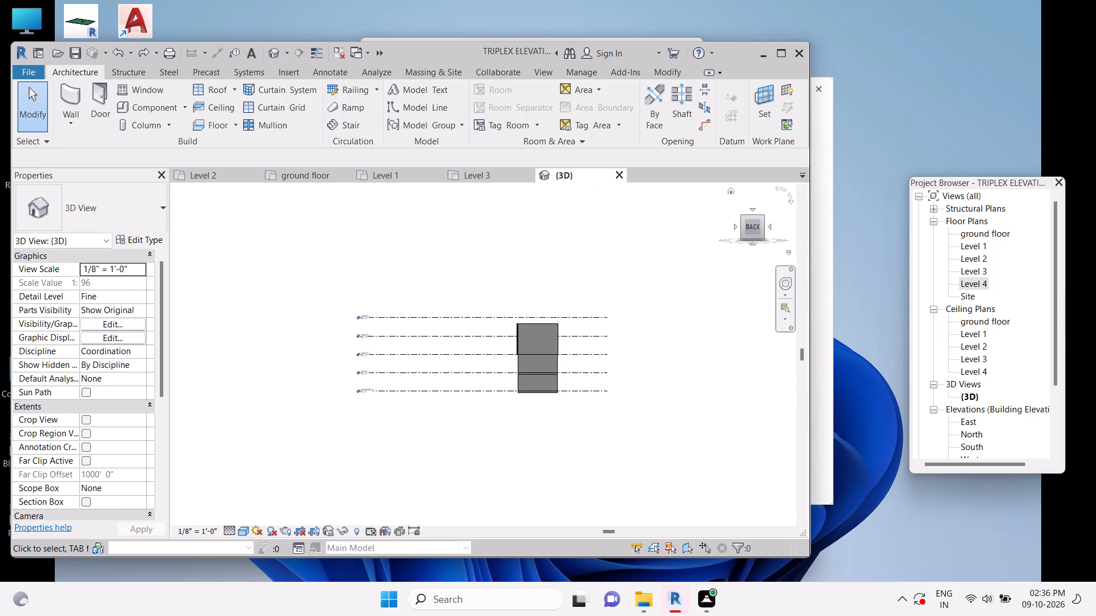
double_click(753, 209)
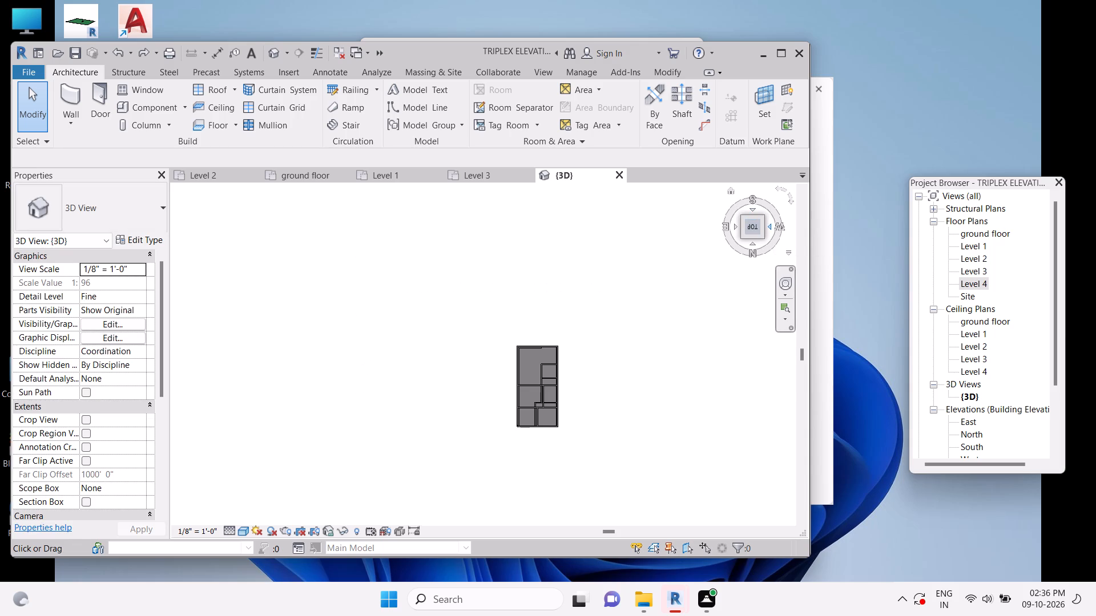
Examine the building's left side in 3D, checking how the Level 2 walls line up with the lower storeys.
left_click(775, 224)
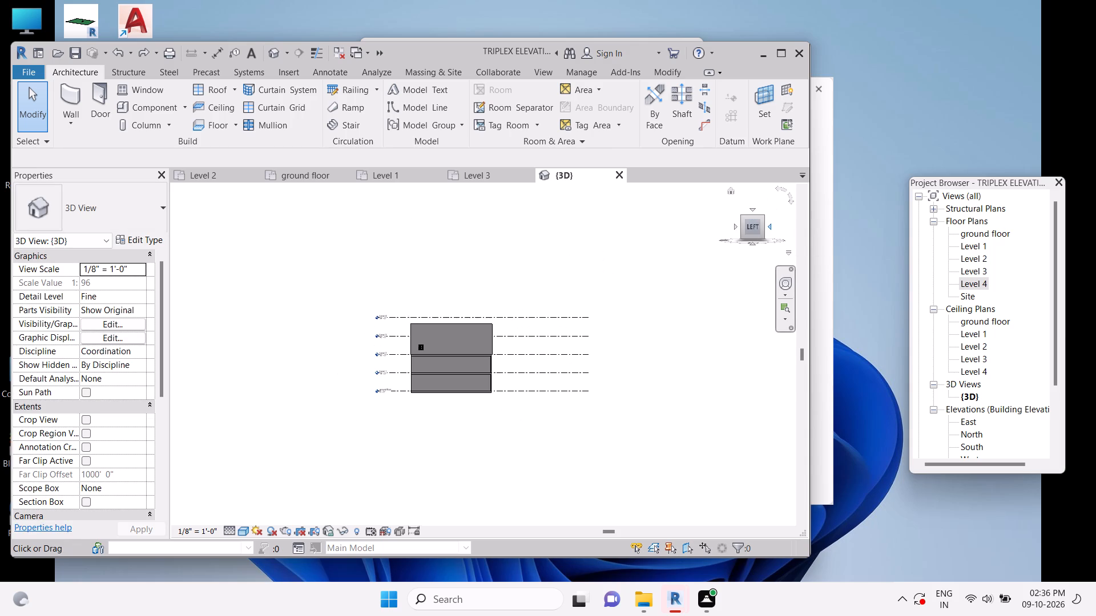
scroll(652, 277, "up", 4)
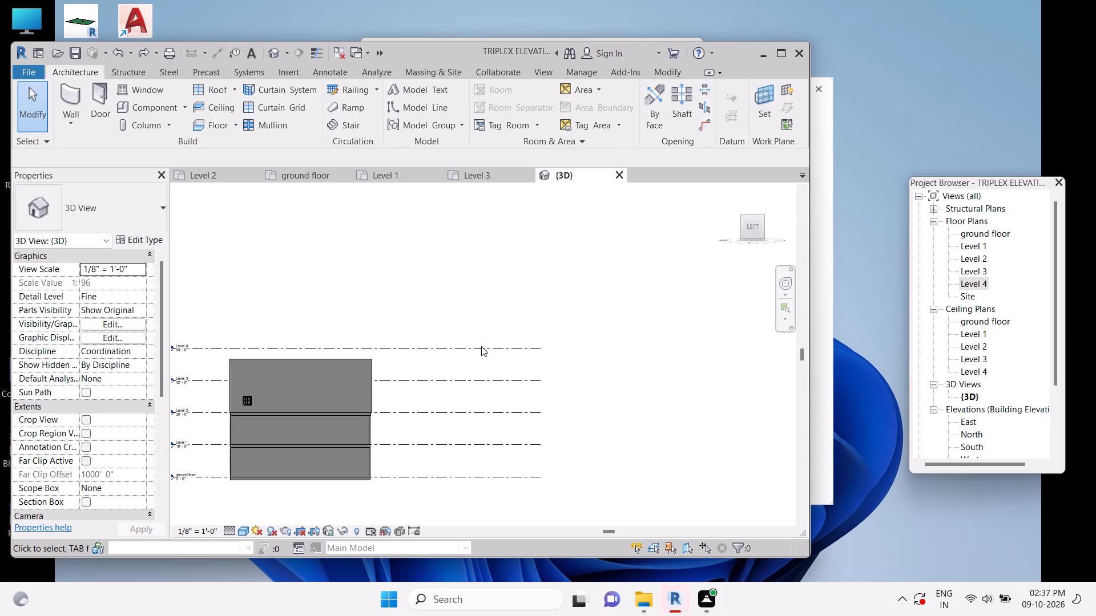
middle_click_drag(392, 378, 493, 343)
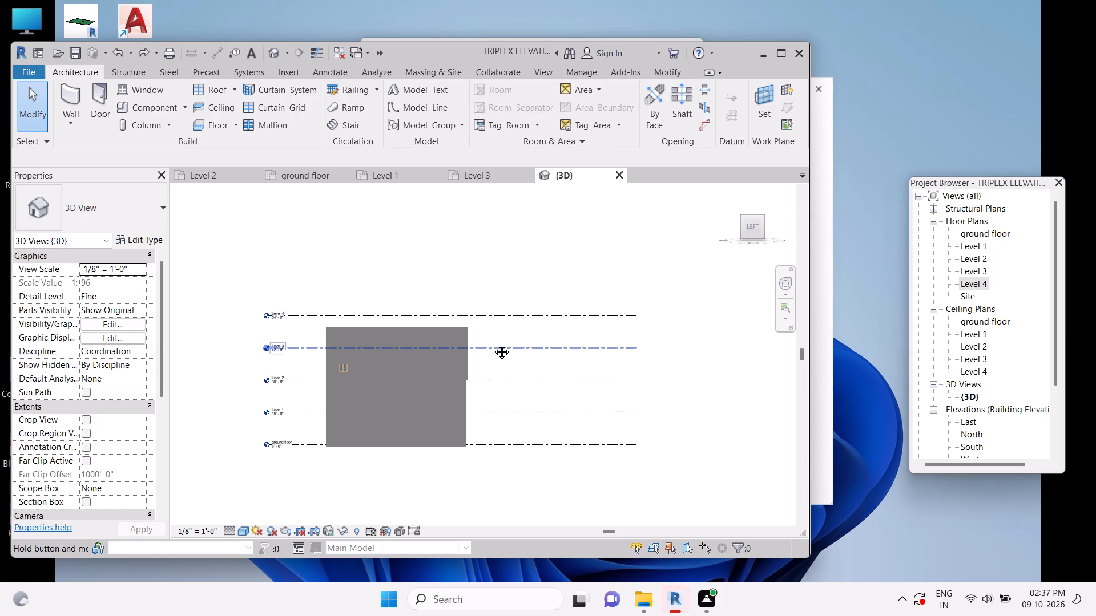
middle_click_drag(493, 343, 519, 338)
scroll(519, 338, "up", 2)
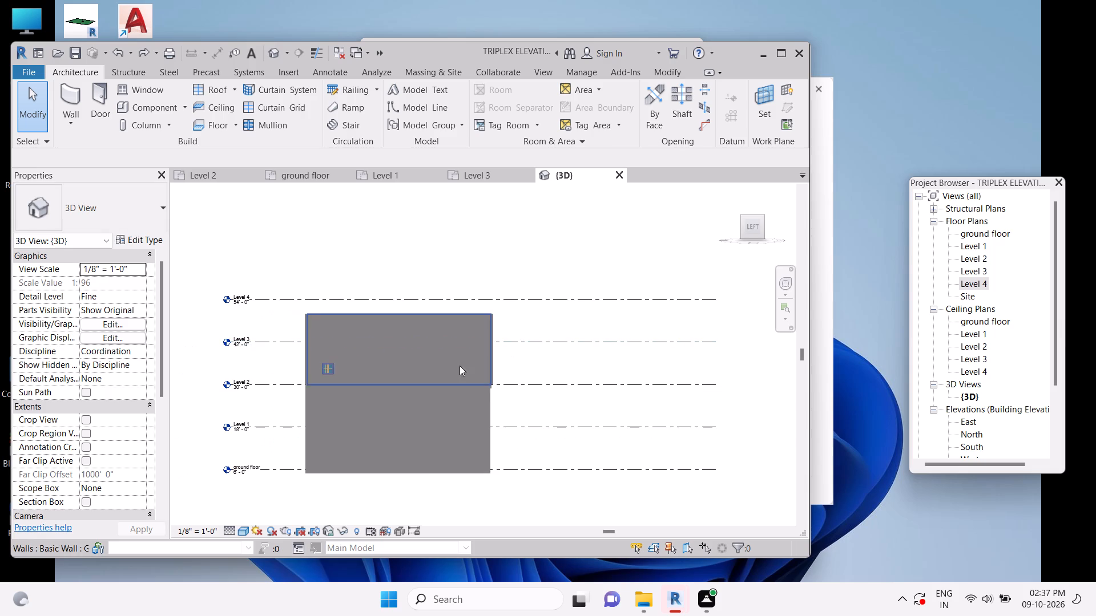
middle_click_drag(408, 378, 497, 310)
scroll(497, 310, "up", 1)
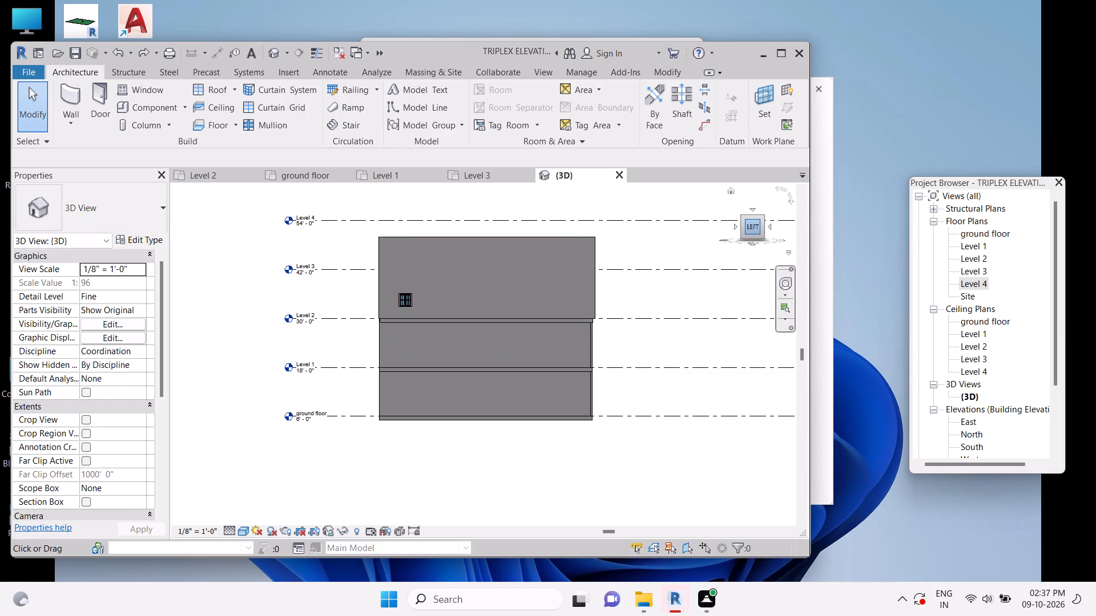
Examine the building in 3D from the back, bottom, left and front, checking the Level 2 walls' alignment with the floors below.
left_click(732, 229)
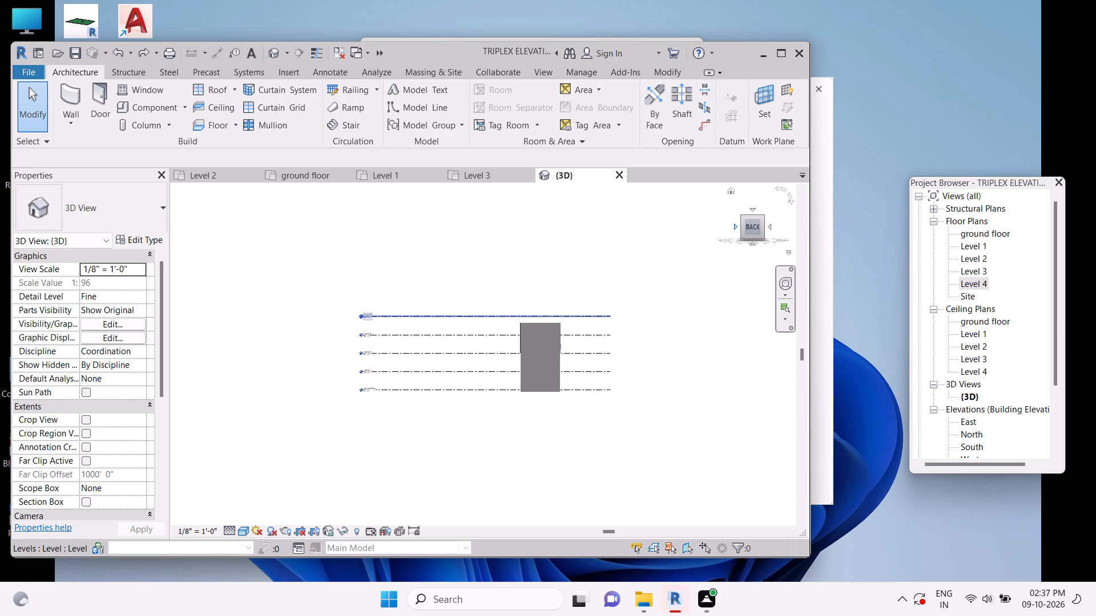
scroll(732, 227, "up", 2)
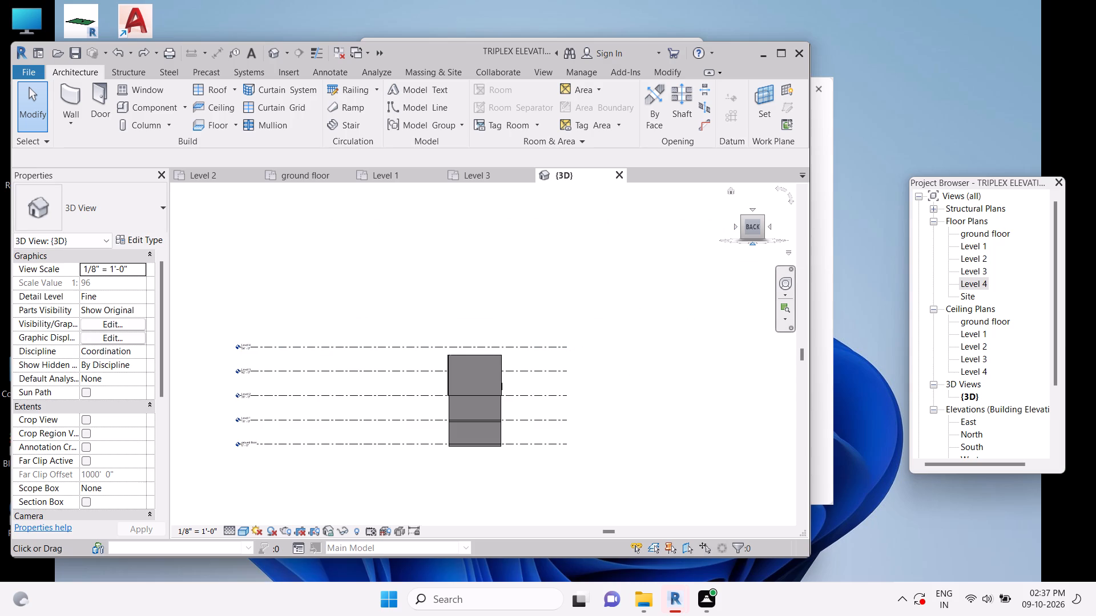
left_click(754, 246)
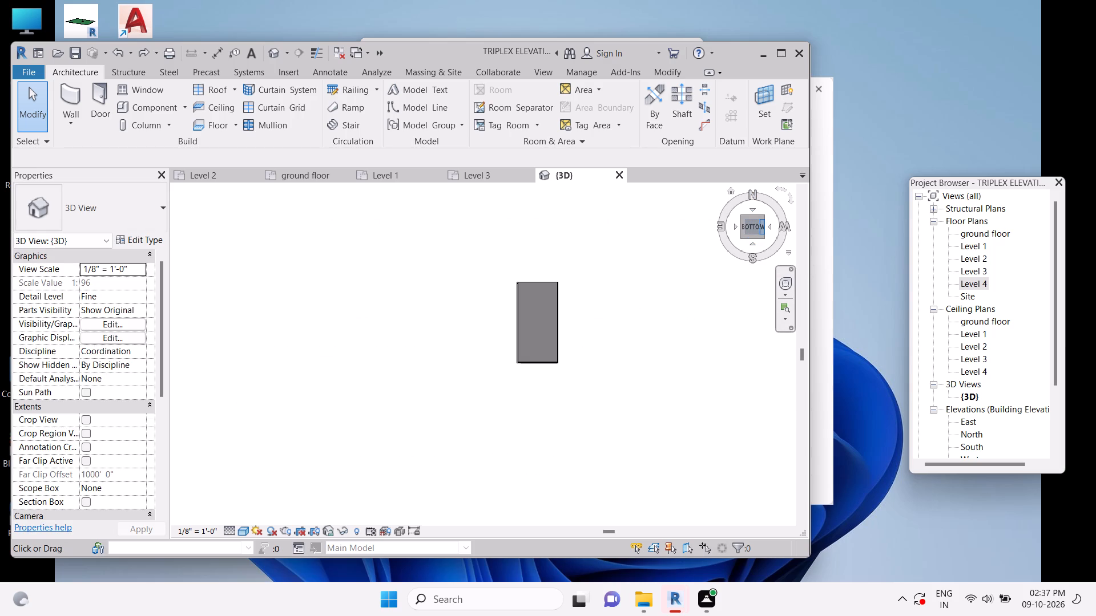
left_click(767, 222)
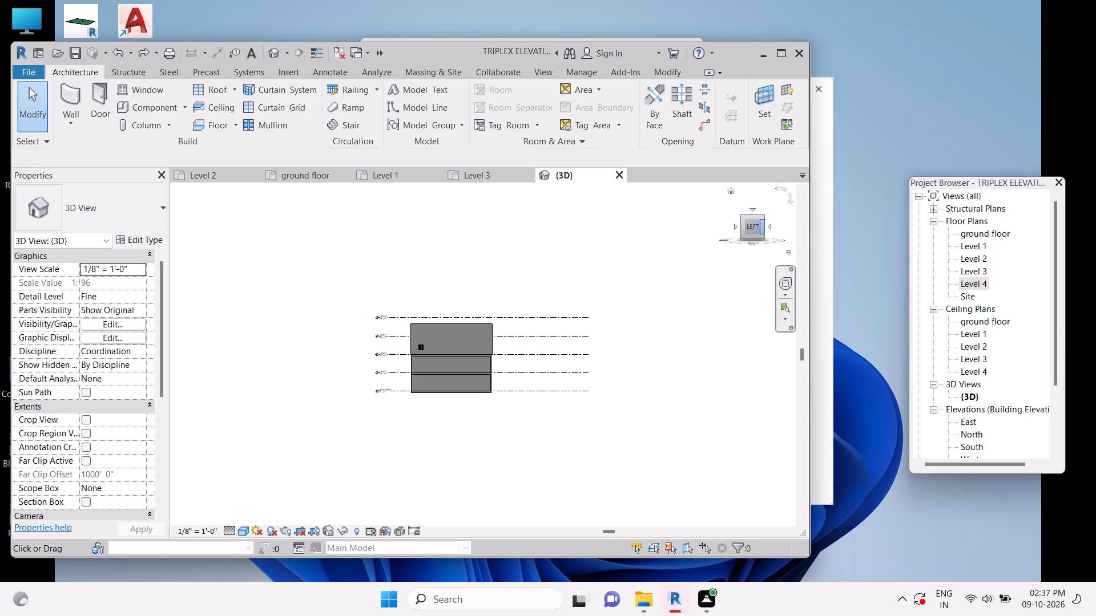
left_click(765, 223)
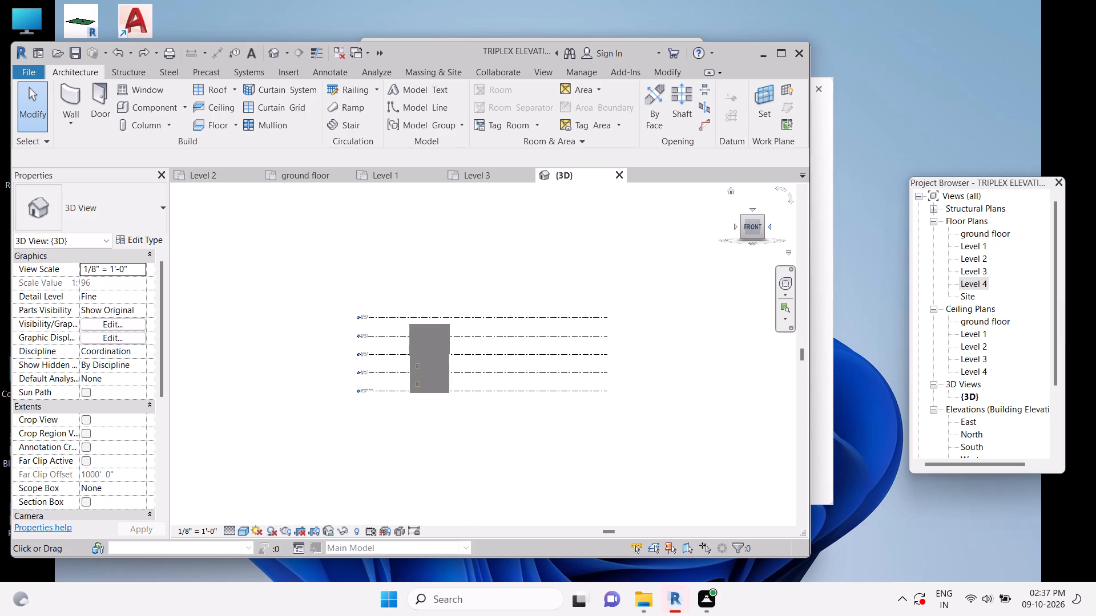
scroll(613, 282, "up", 8)
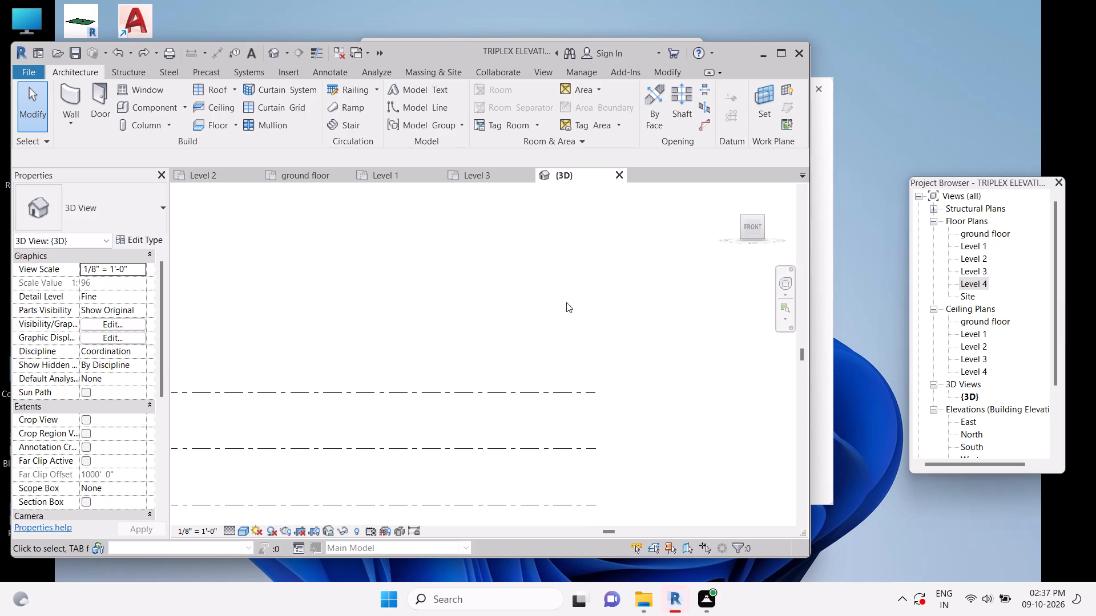
middle_click_drag(476, 368, 653, 287)
scroll(650, 288, "down", 1)
scroll(333, 391, "up", 3)
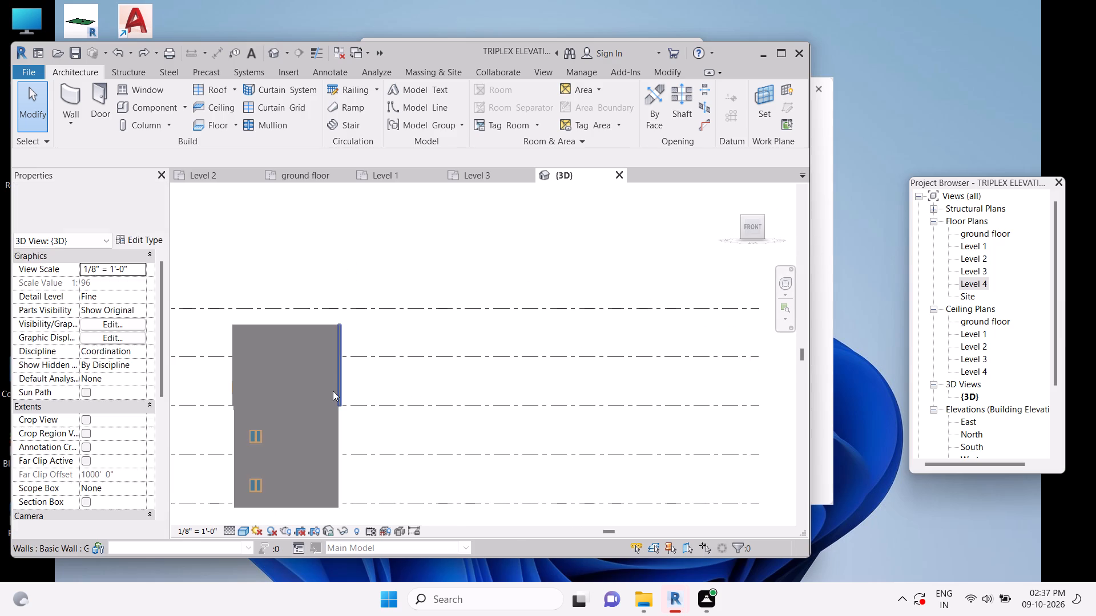
middle_click_drag(333, 391, 477, 334)
scroll(477, 335, "up", 1)
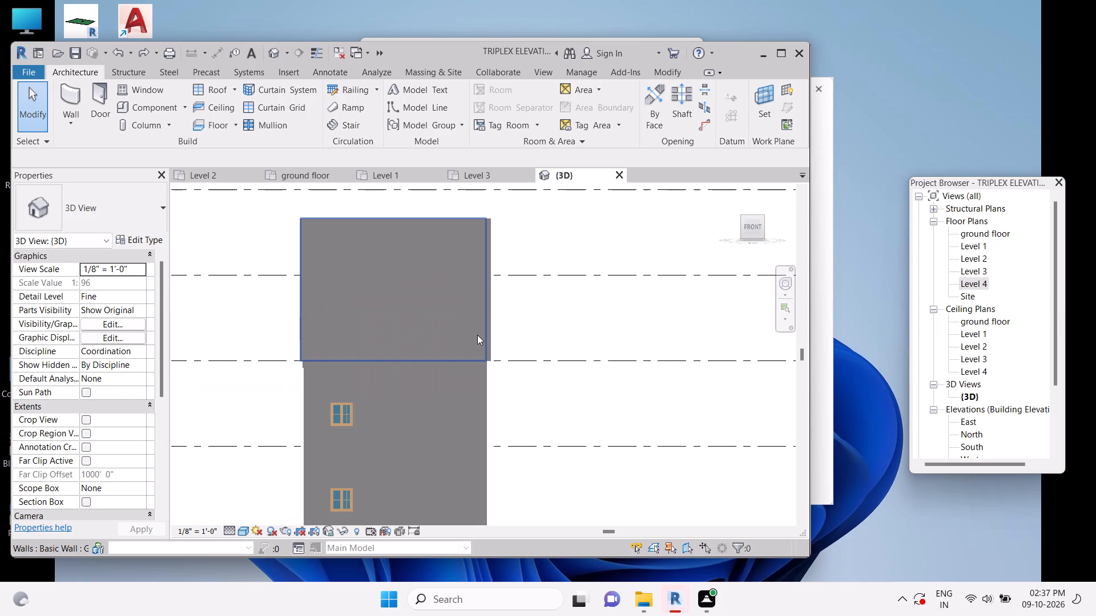
scroll(477, 335, "up", 1)
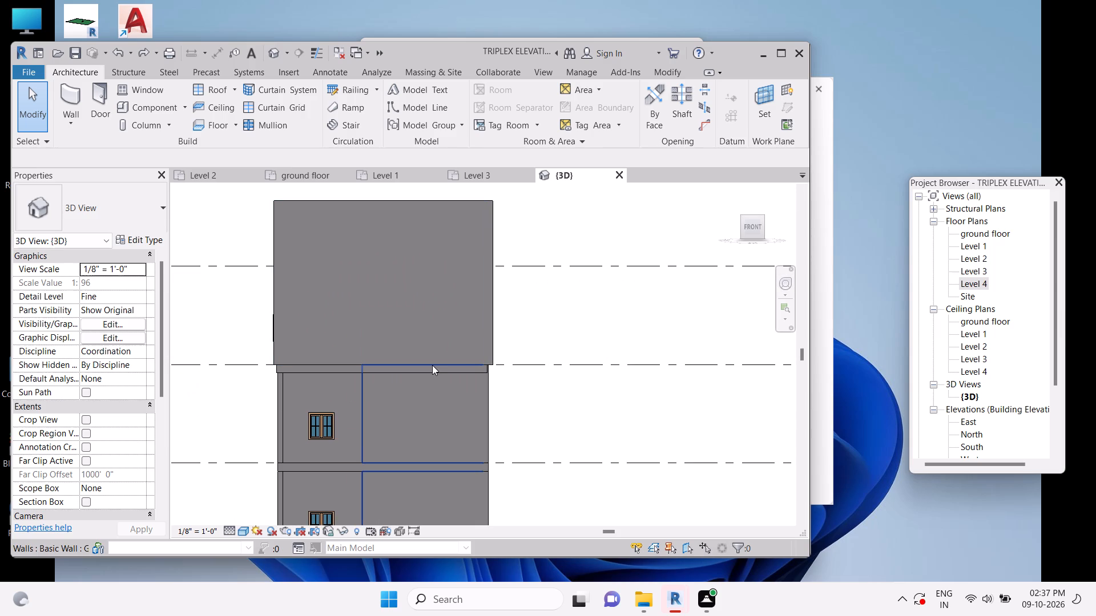
middle_click_drag(453, 395, 534, 362)
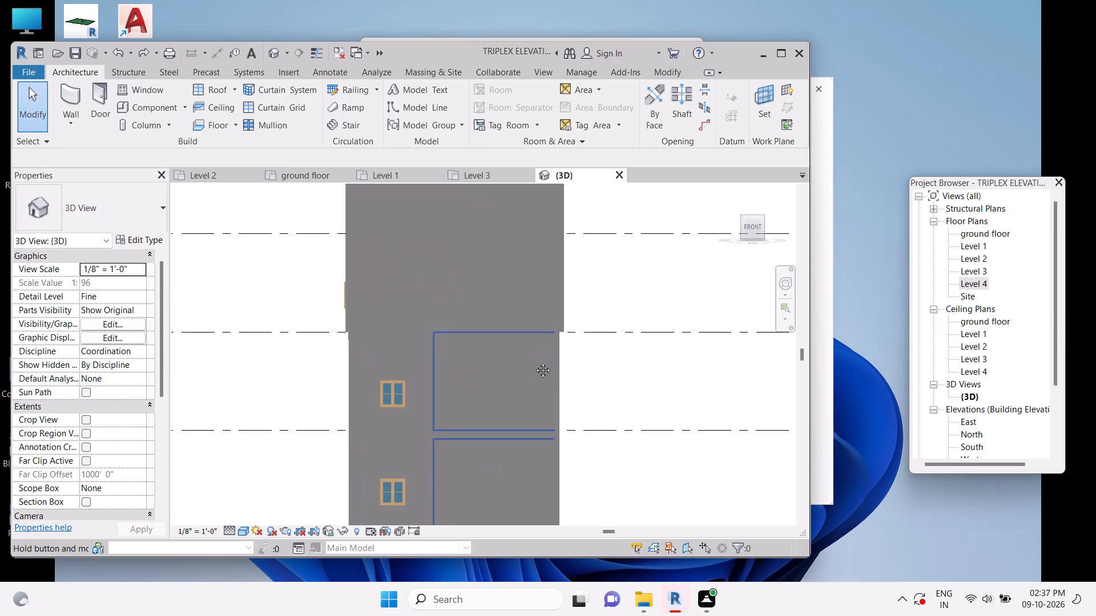
middle_click_drag(534, 362, 544, 382)
scroll(543, 384, "down", 2)
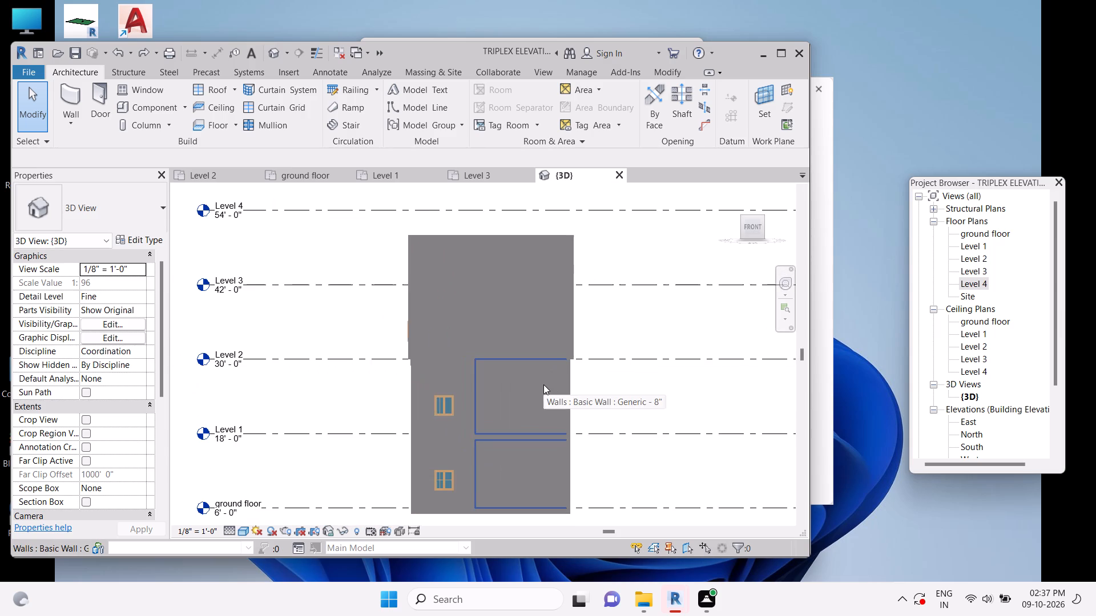
scroll(541, 444, "down", 2)
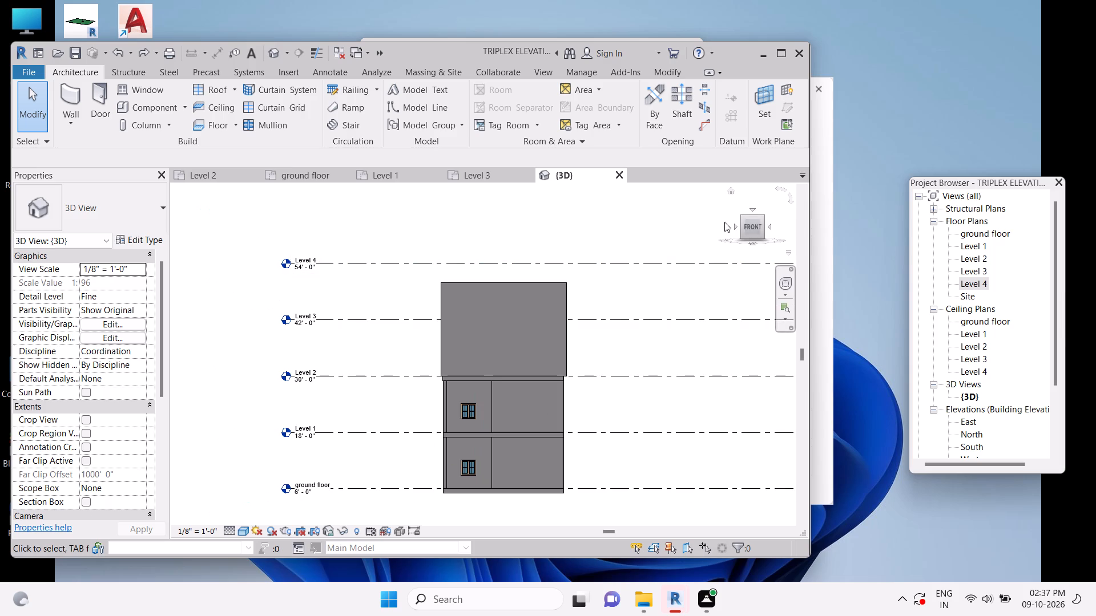
Examine the building's left side in 3D, comparing the top storey's wall with the storeys and floor slabs below.
left_click(736, 225)
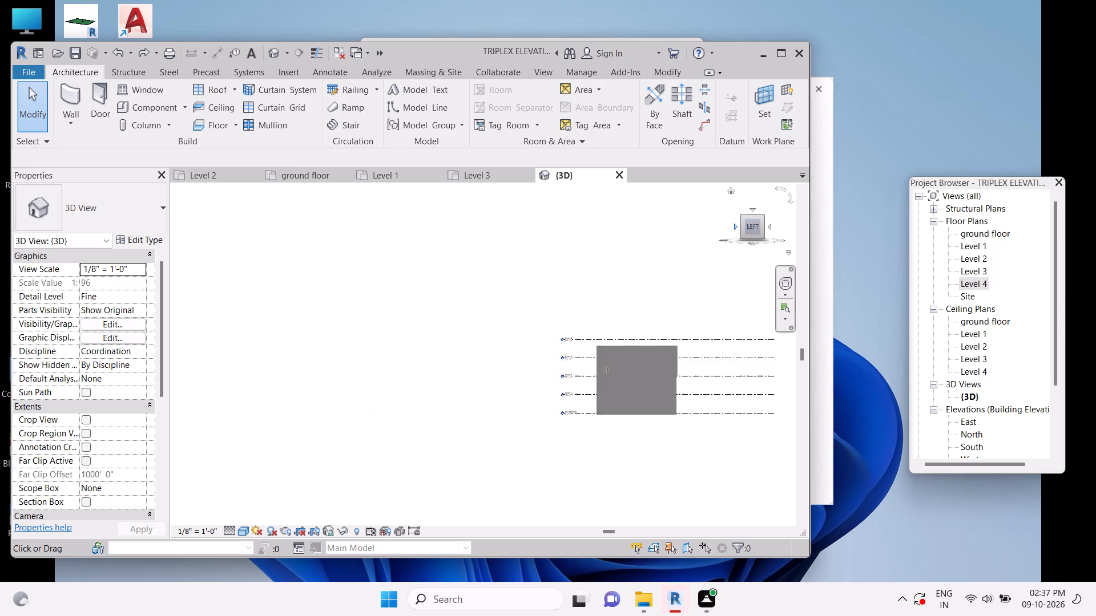
scroll(574, 338, "up", 3)
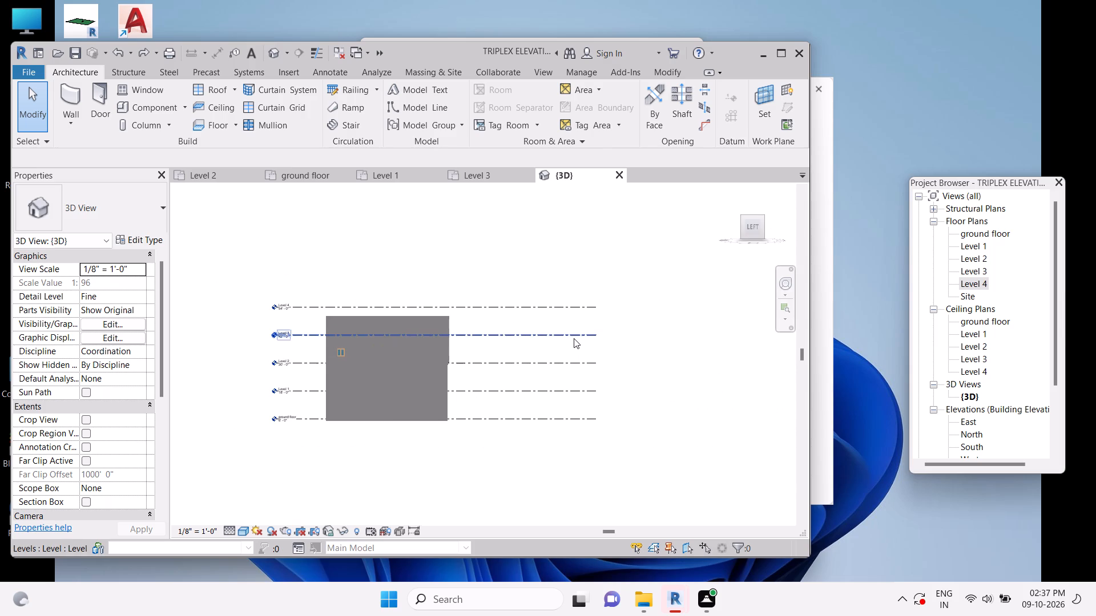
middle_click_drag(424, 370, 531, 356)
scroll(531, 356, "up", 2)
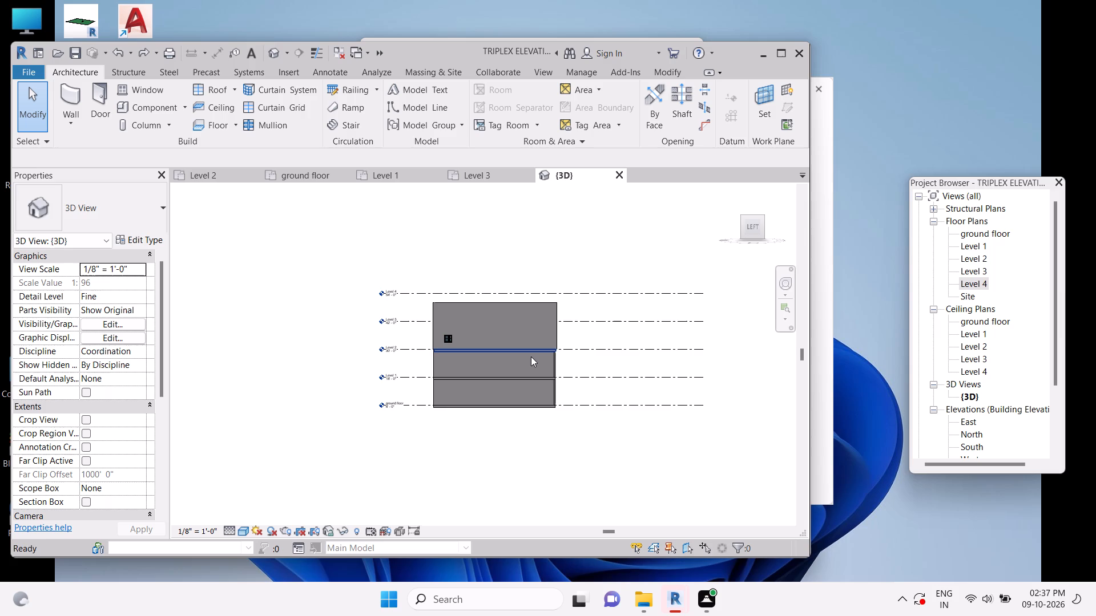
scroll(531, 356, "up", 1)
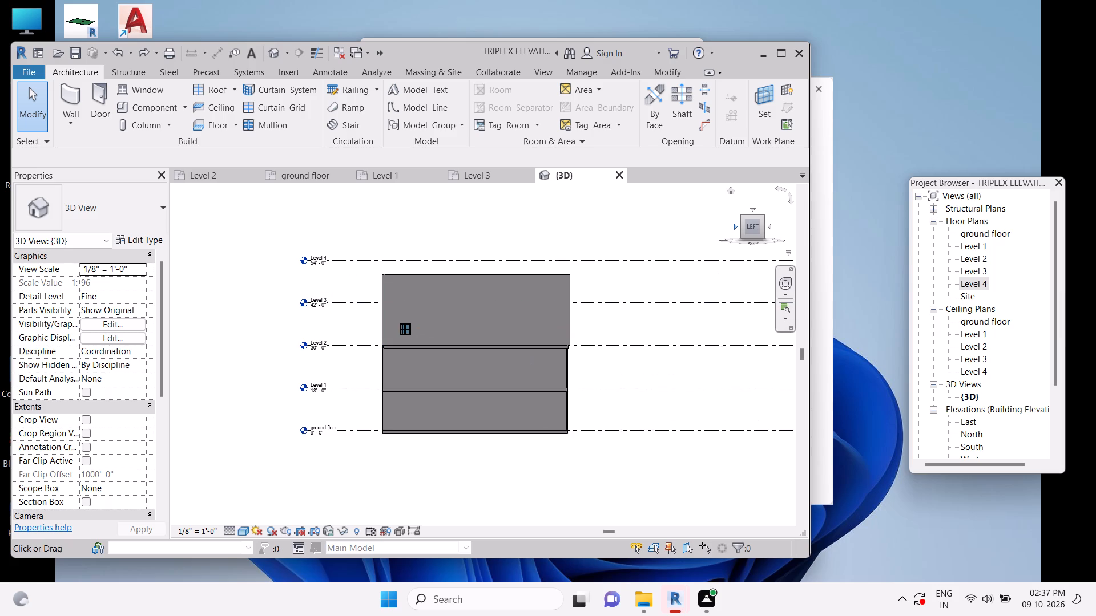
Examine the building's front in 3D and the ground floor plan, comparing the front walls of the stacked storeys.
left_click(769, 225)
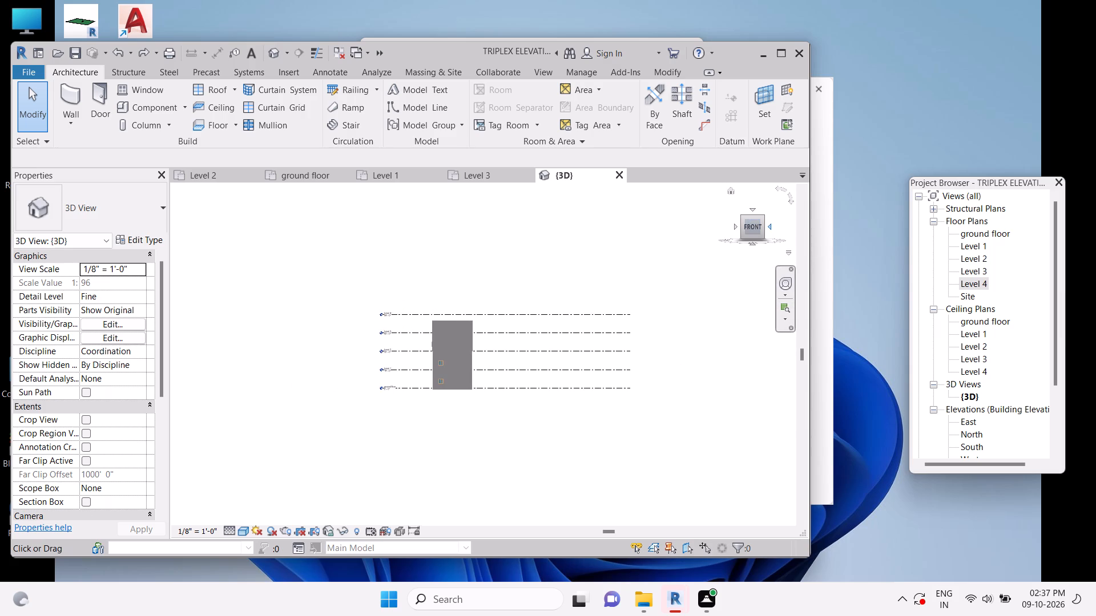
scroll(527, 340, "up", 4)
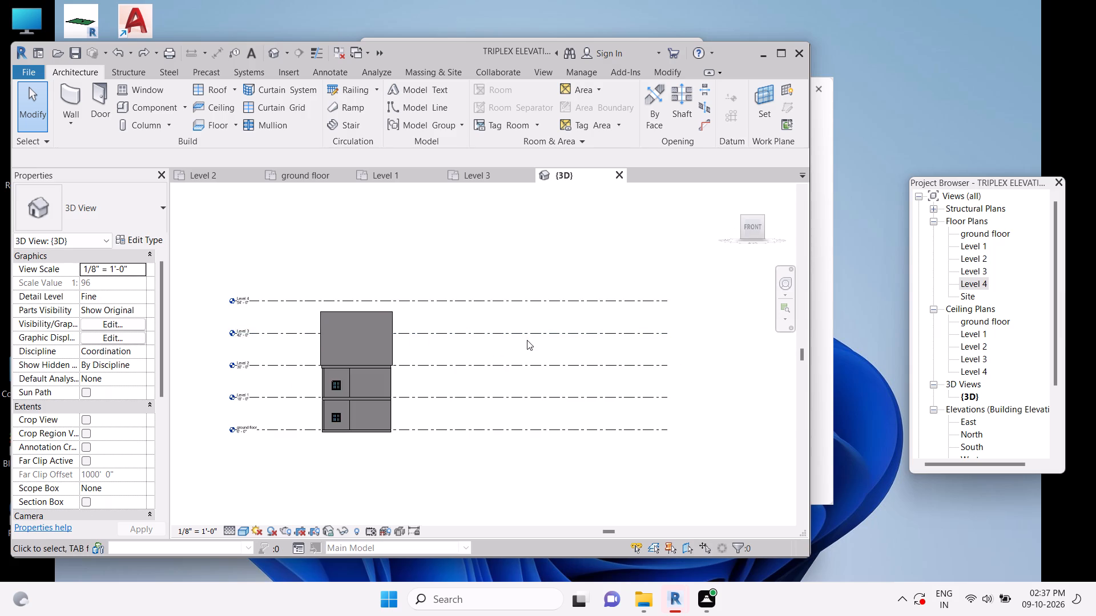
scroll(527, 340, "up", 1)
scroll(245, 386, "up", 1)
middle_click_drag(265, 384, 375, 357)
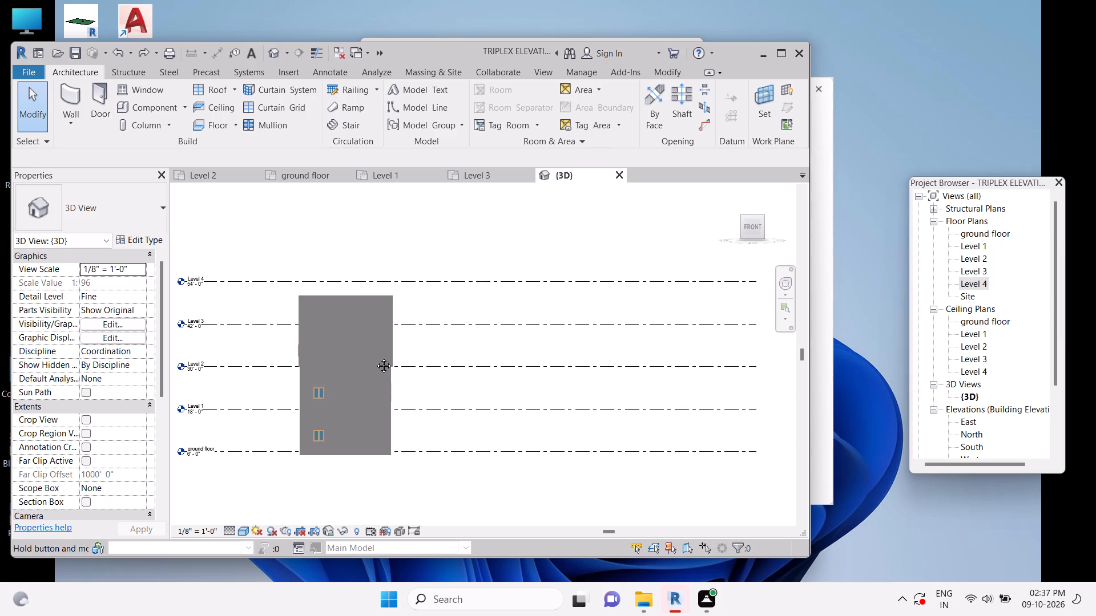
middle_click_drag(375, 357, 419, 348)
scroll(419, 348, "up", 2)
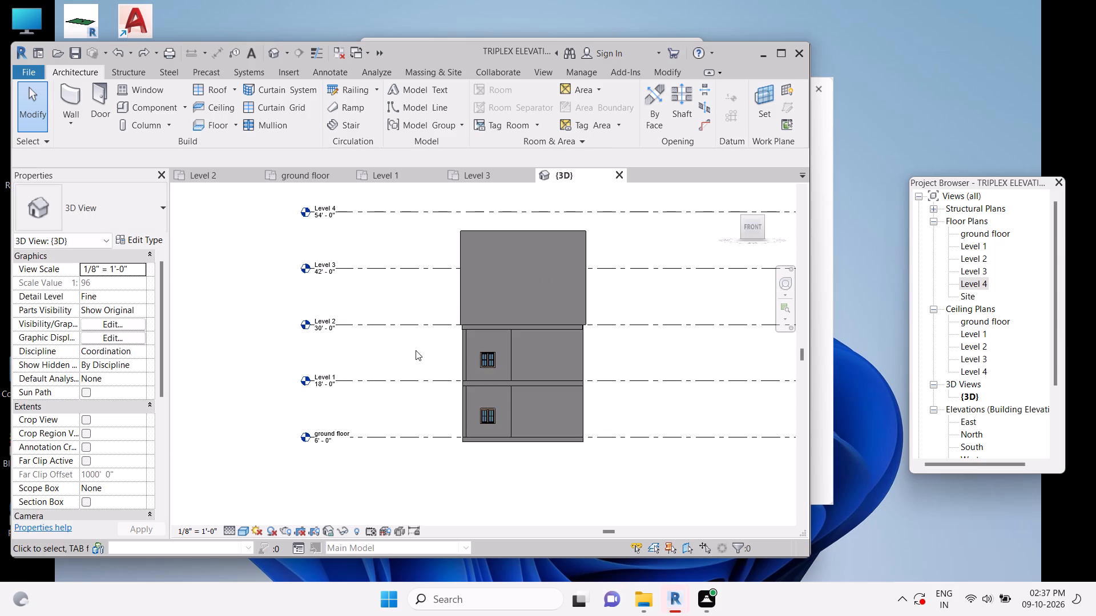
scroll(416, 350, "up", 2)
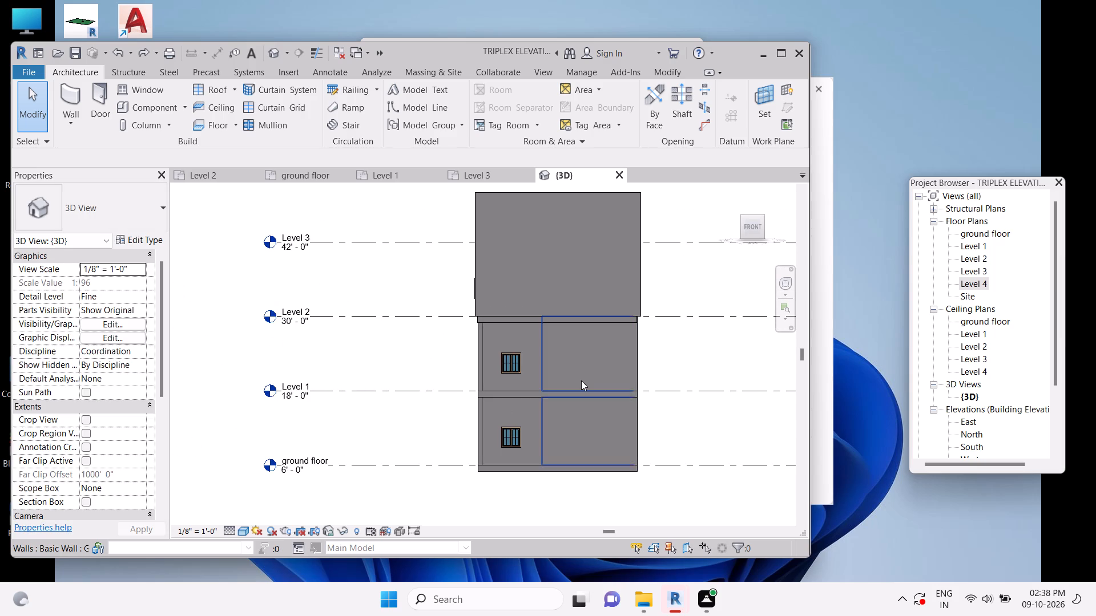
scroll(581, 380, "up", 1)
scroll(581, 380, "down", 2)
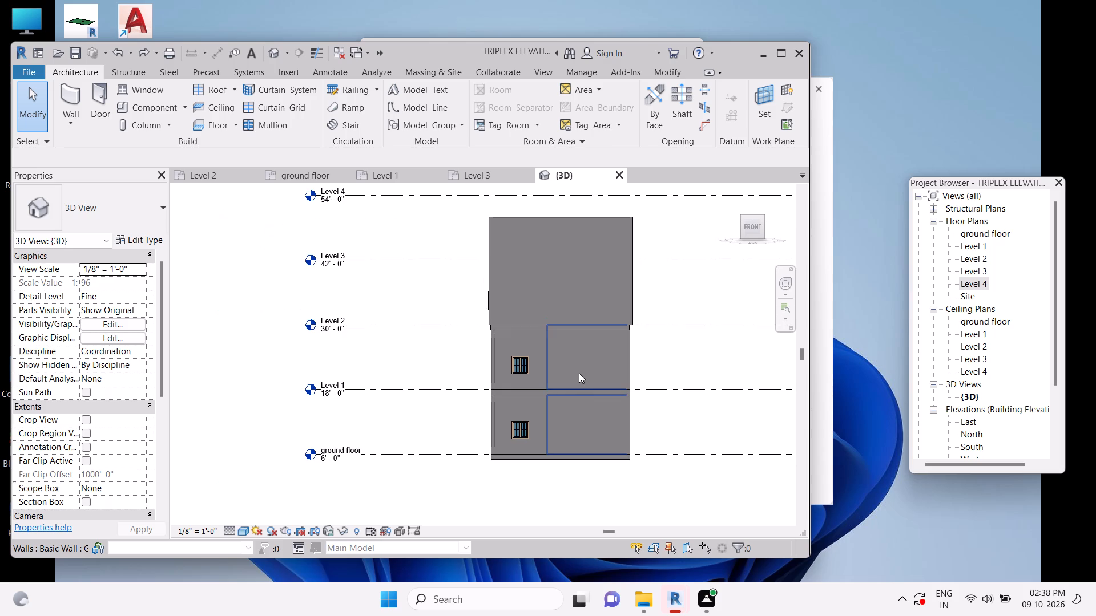
left_click(315, 172)
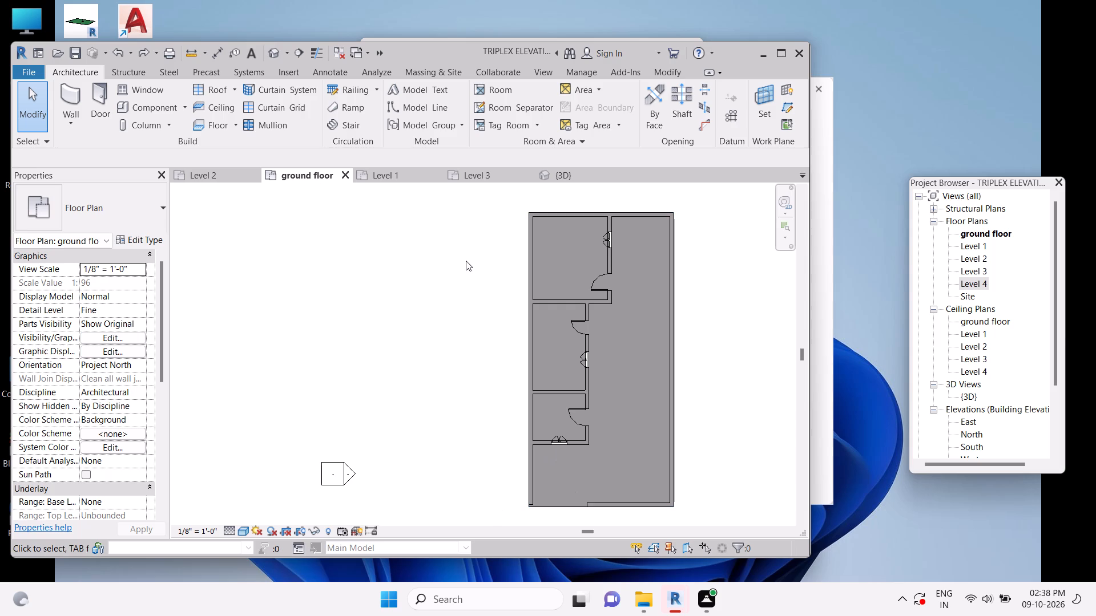
left_click(572, 179)
scroll(574, 178, "down", 1)
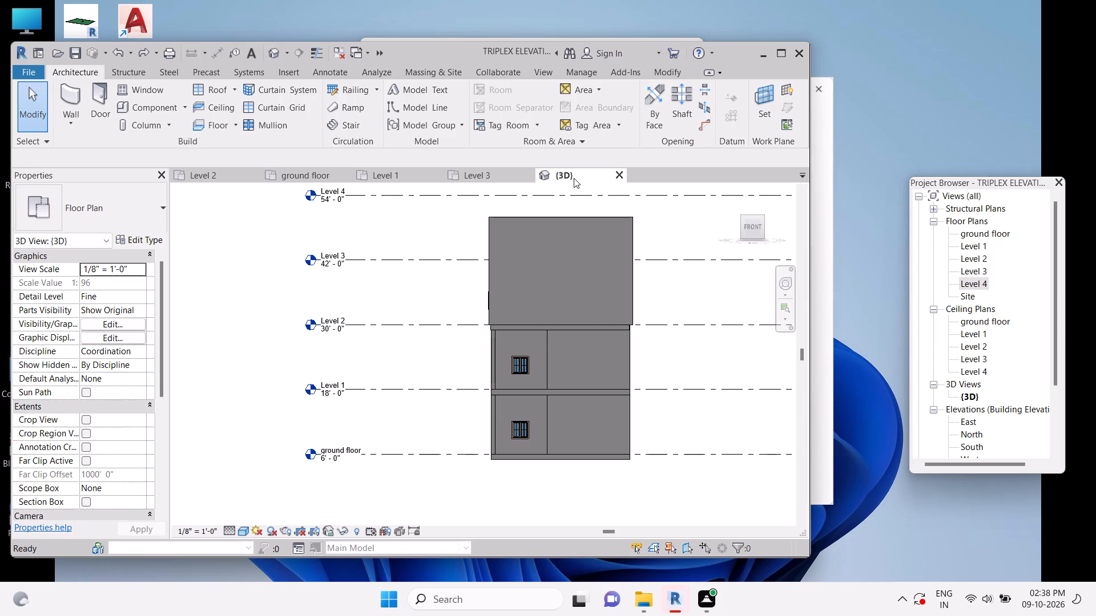
scroll(574, 178, "down", 1)
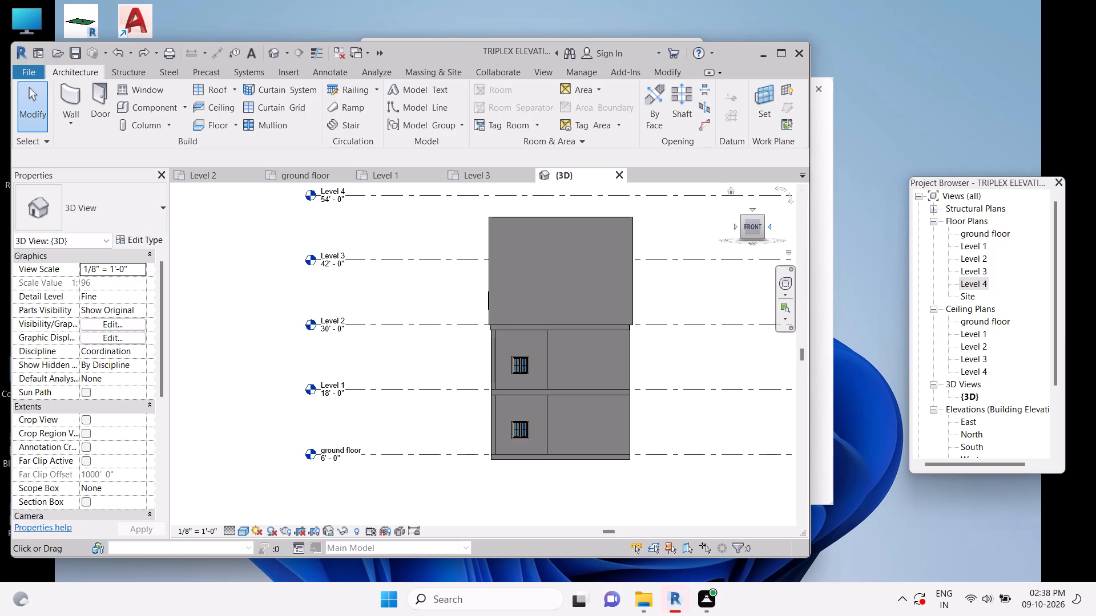
Delete the Generic - 8" - Filled front wall on Level 2 in the 3D view.
left_click(730, 189)
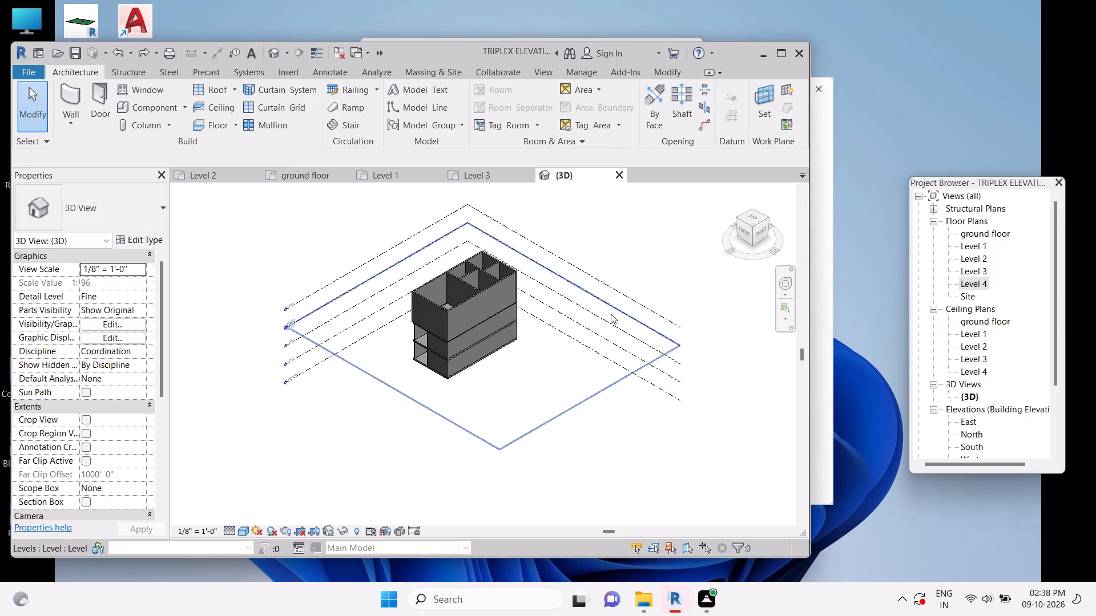
scroll(413, 308, "up", 1)
middle_click_drag(429, 331, 473, 358)
scroll(473, 358, "up", 5)
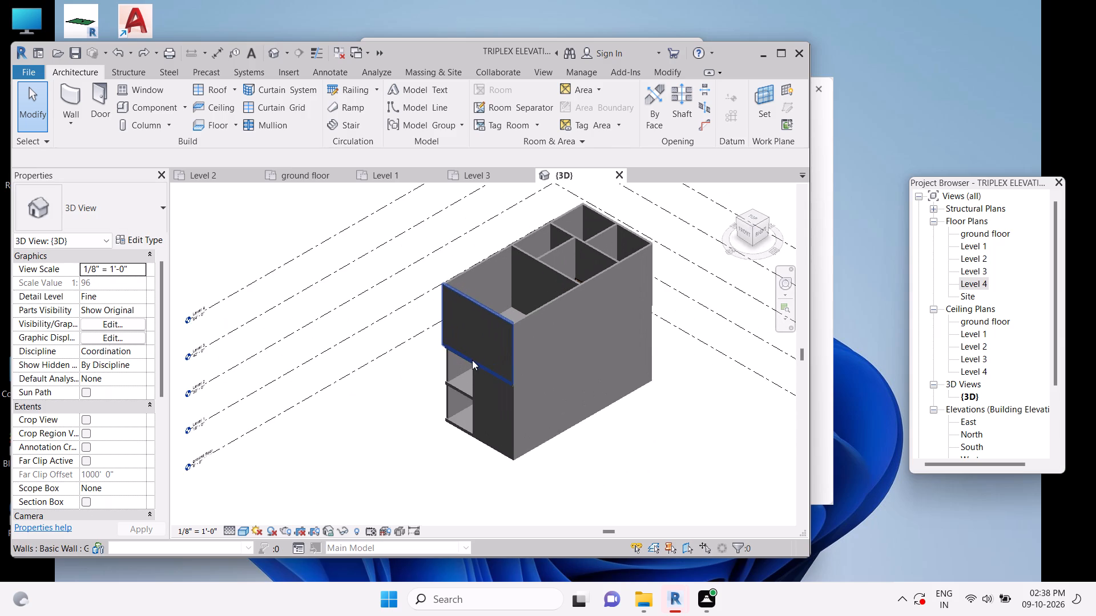
left_click(479, 339)
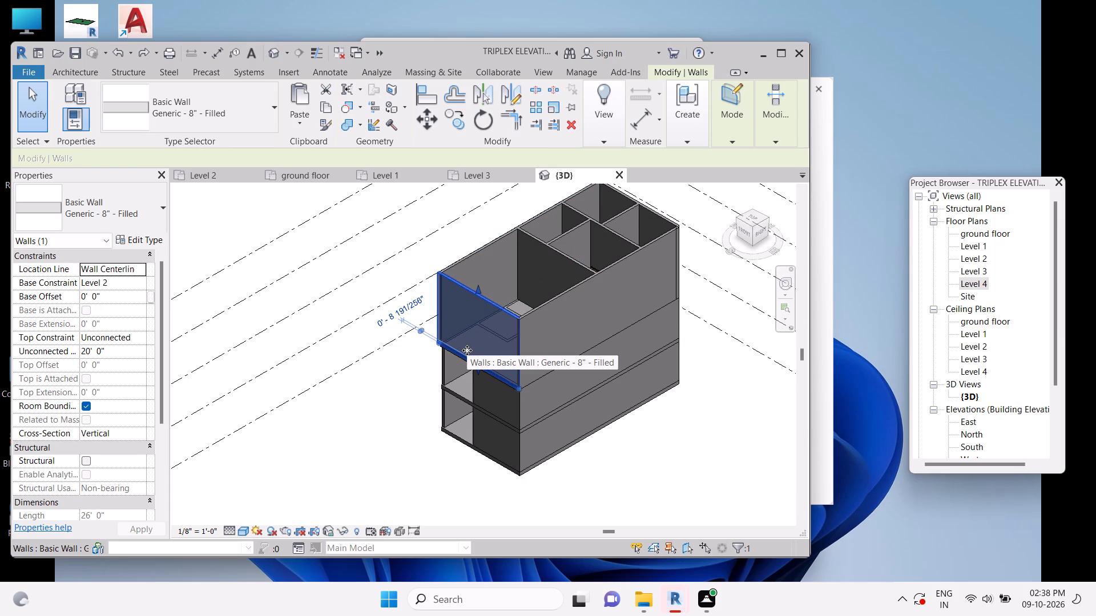
key("Delete")
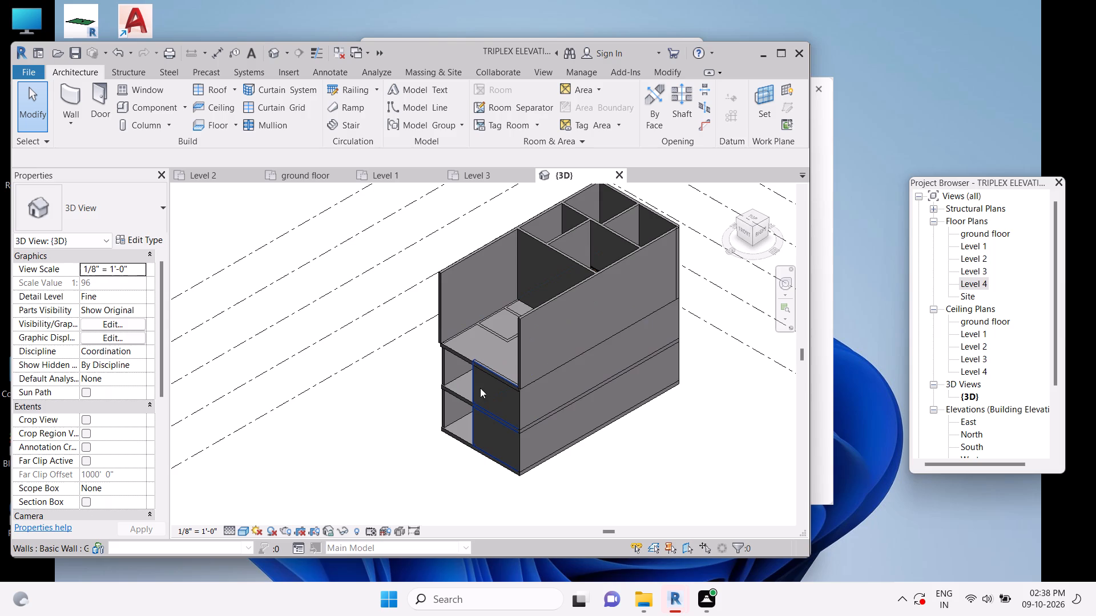
Delete the partial front wall spanning the two storeys below Level 2.
left_click(503, 395)
key("Delete")
Examine the open front of all storeys in 3D and check the Level 2 floor plan.
scroll(498, 432, "up", 2)
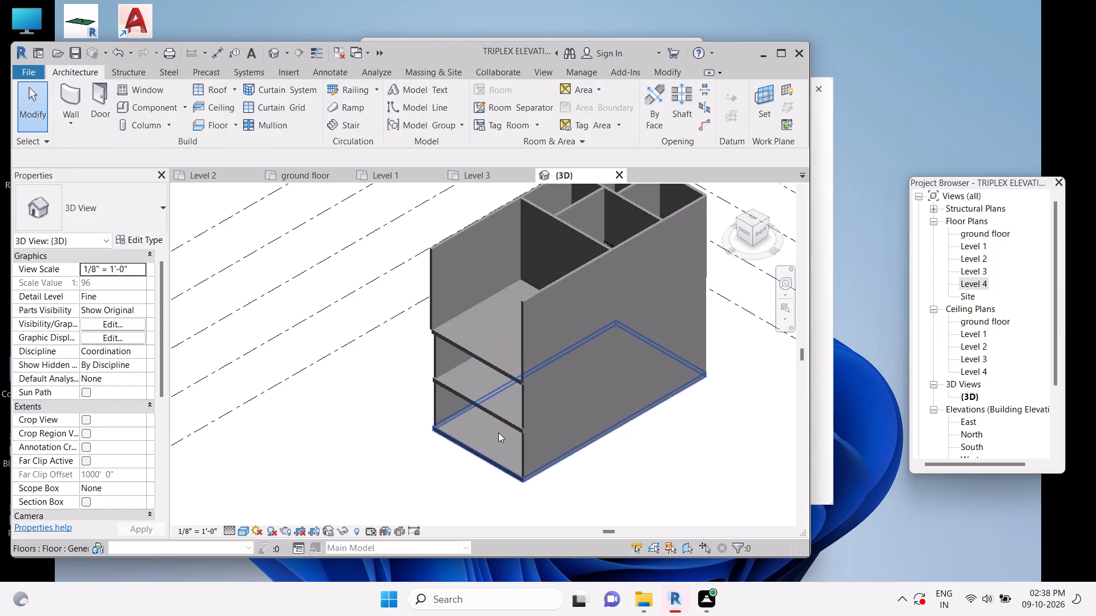
scroll(474, 386, "up", 1)
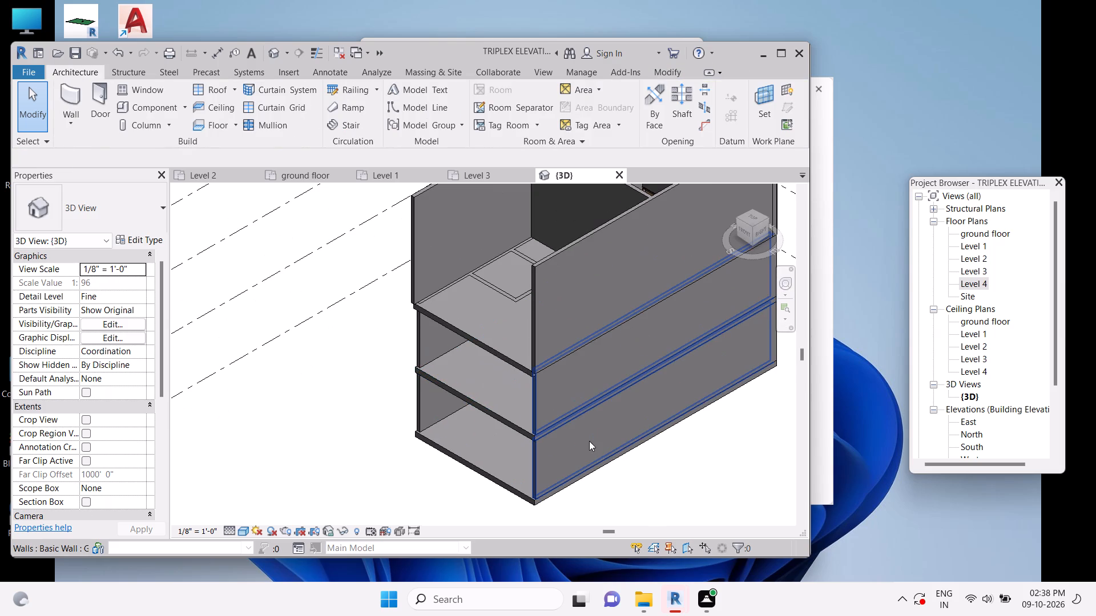
scroll(466, 367, "up", 1)
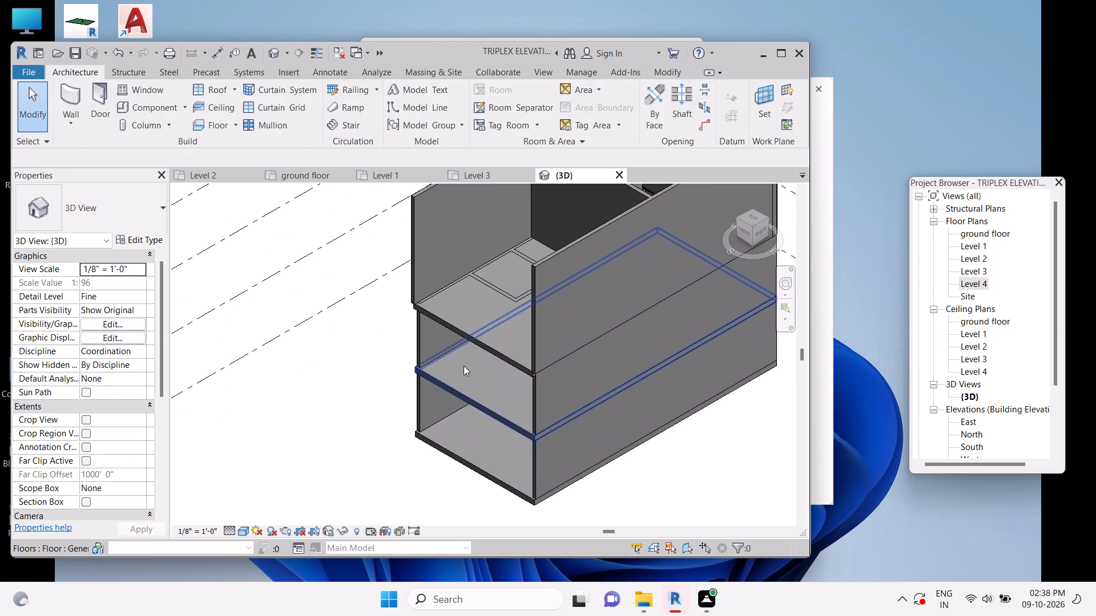
scroll(464, 366, "up", 1)
middle_click_drag(464, 366, 460, 479)
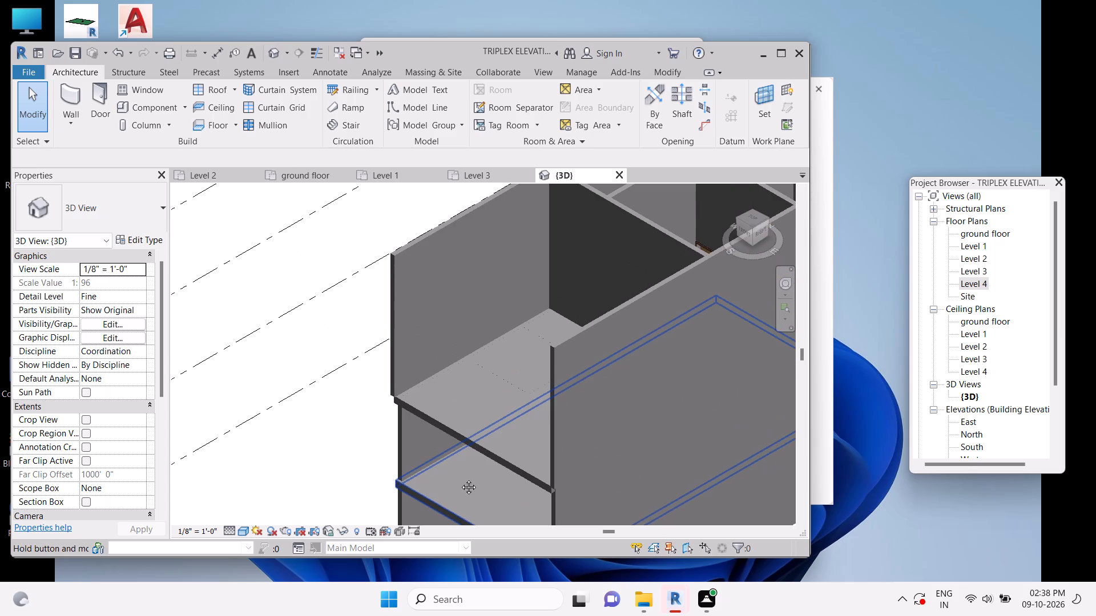
scroll(455, 449, "down", 3)
scroll(443, 384, "down", 1)
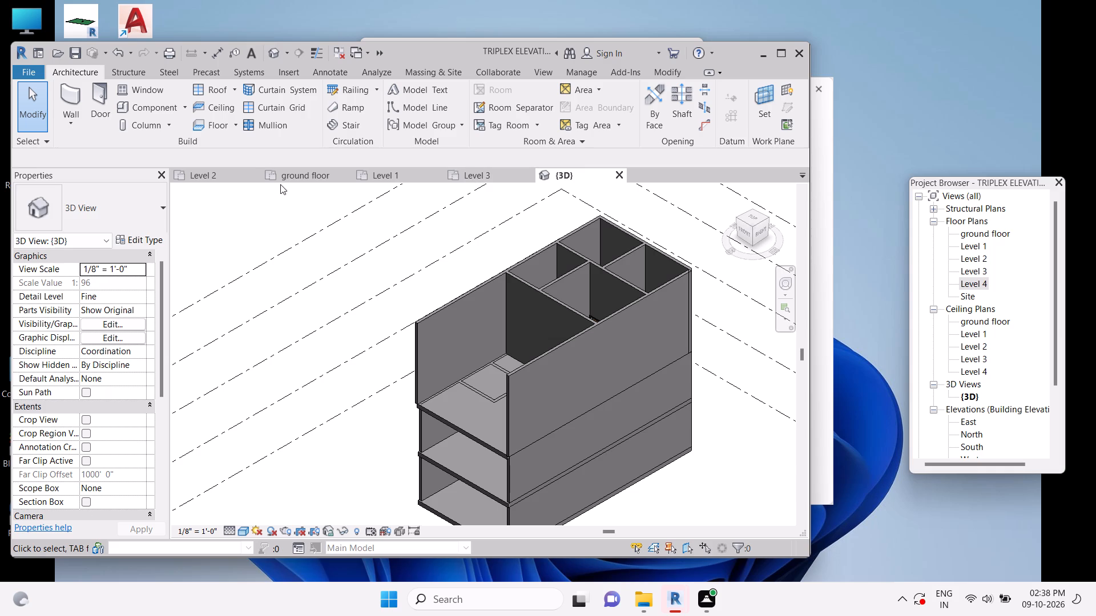
left_click(230, 177)
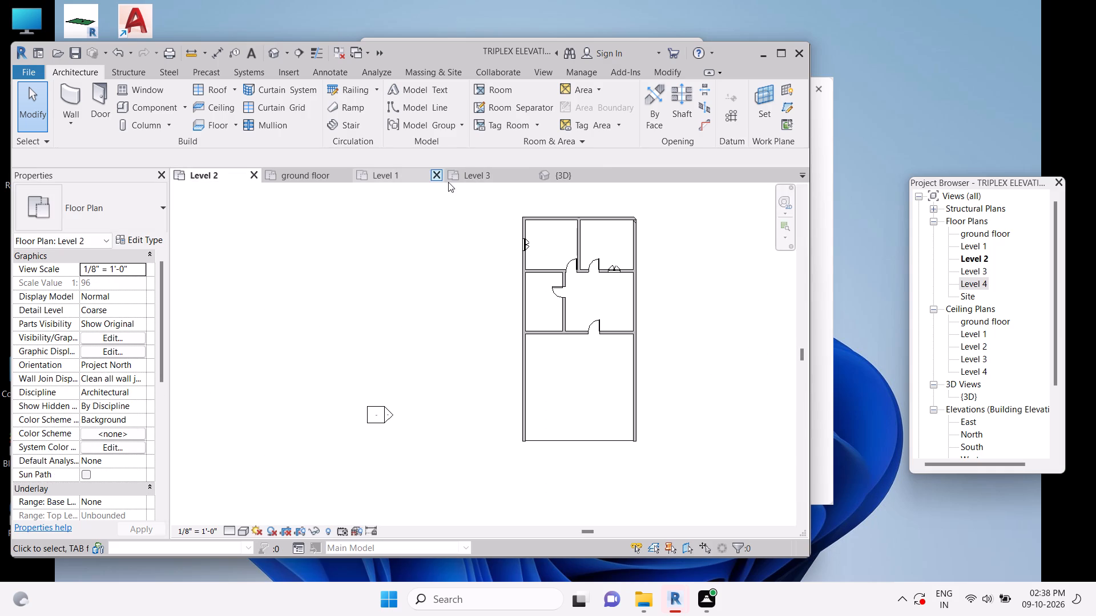
Place three Single-Flush 32" x 84" doors on Level 3: one into each of the two rear rooms and one into the small middle room.
left_click(490, 179)
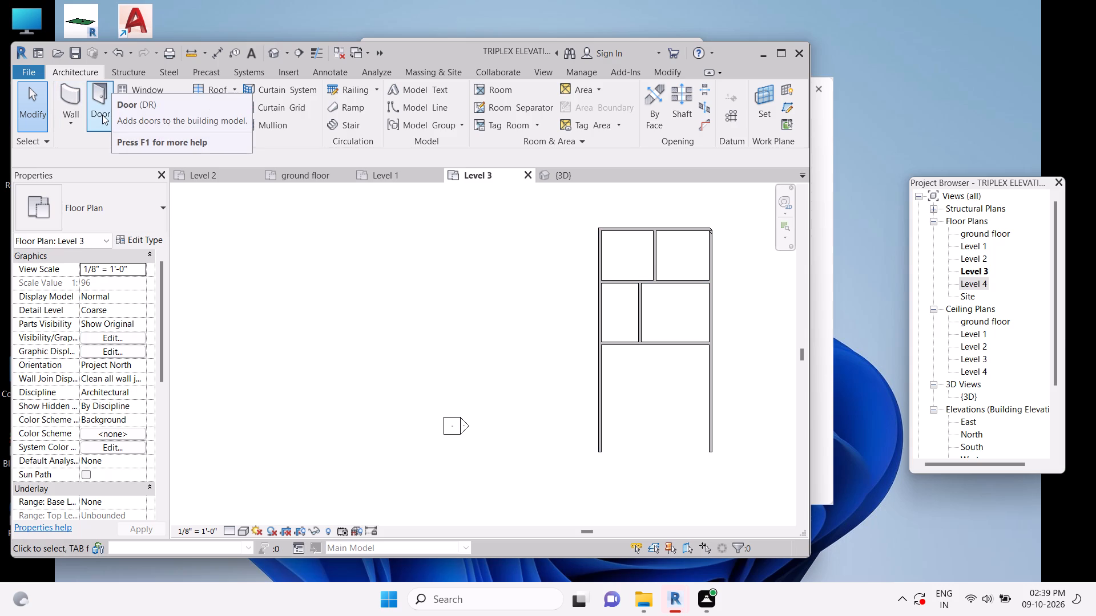
left_click(102, 99)
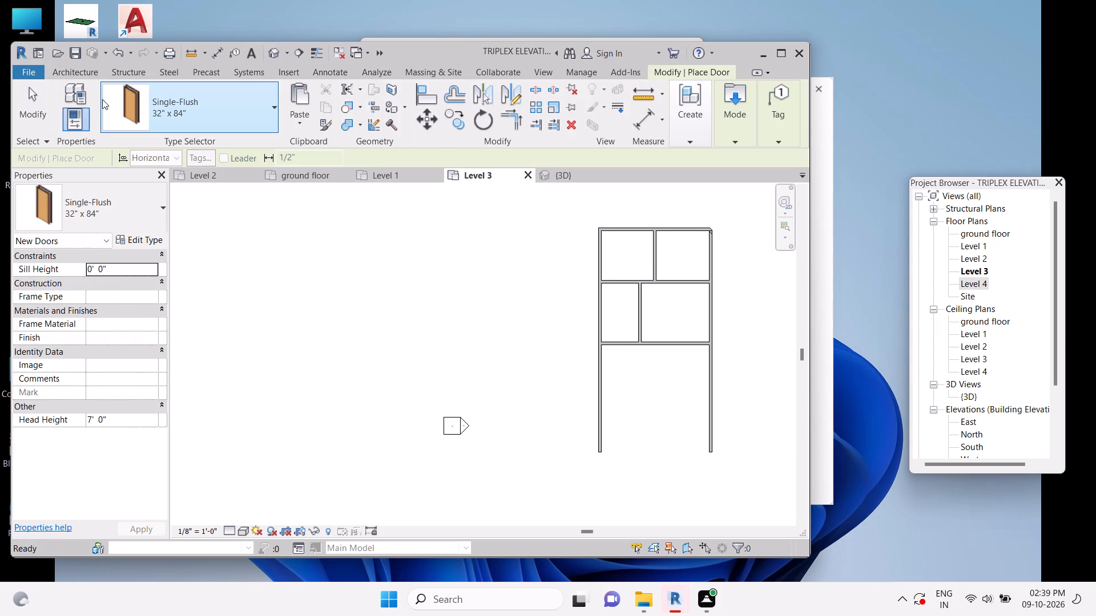
left_click(118, 206)
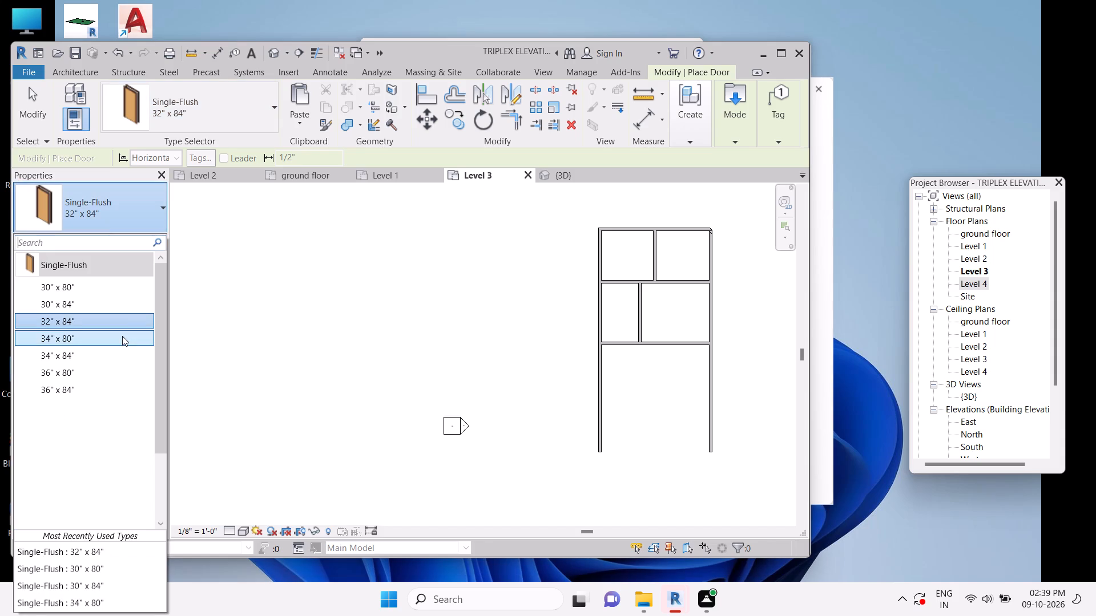
left_click(125, 323)
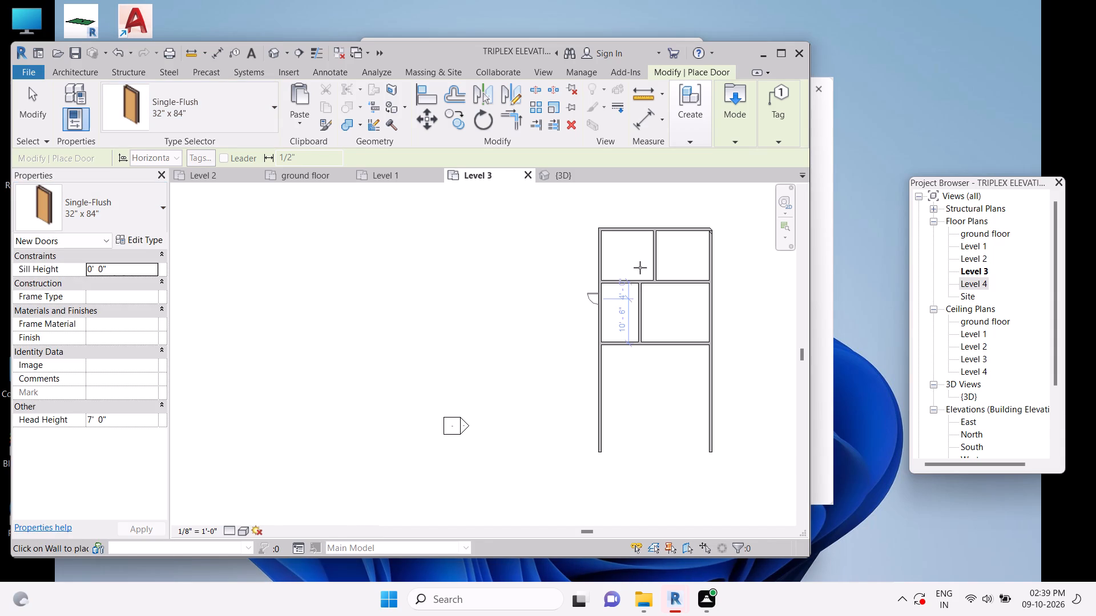
left_click(644, 277)
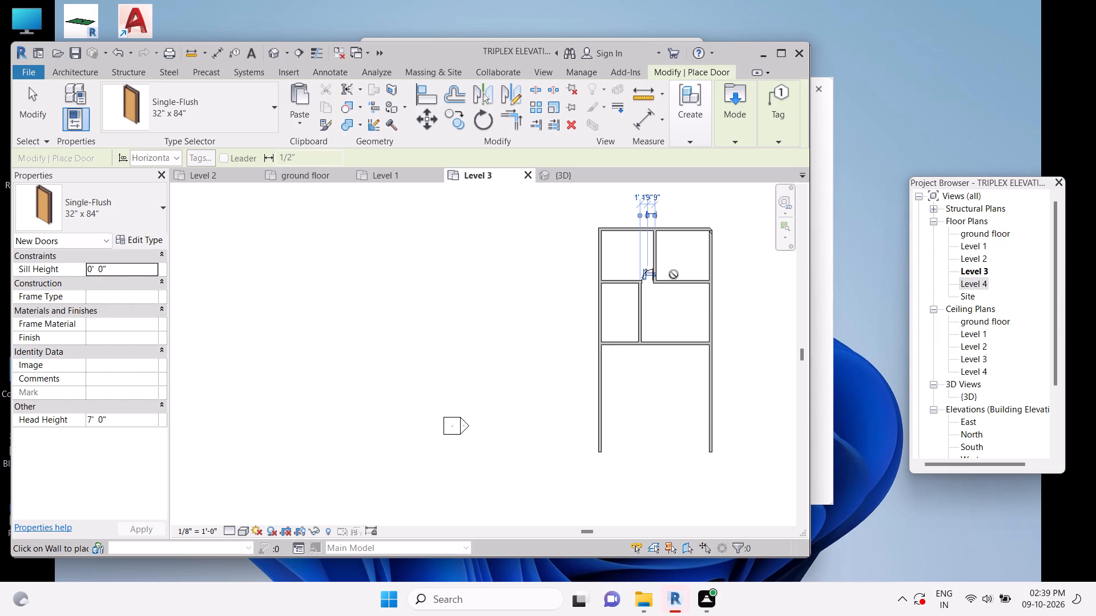
left_click(671, 279)
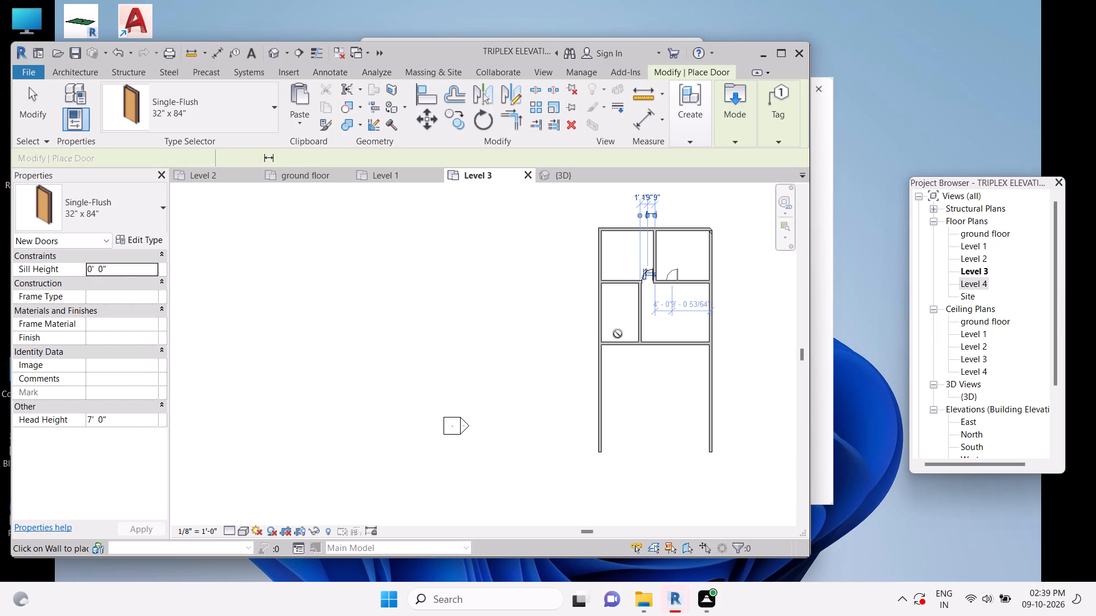
left_click(636, 331)
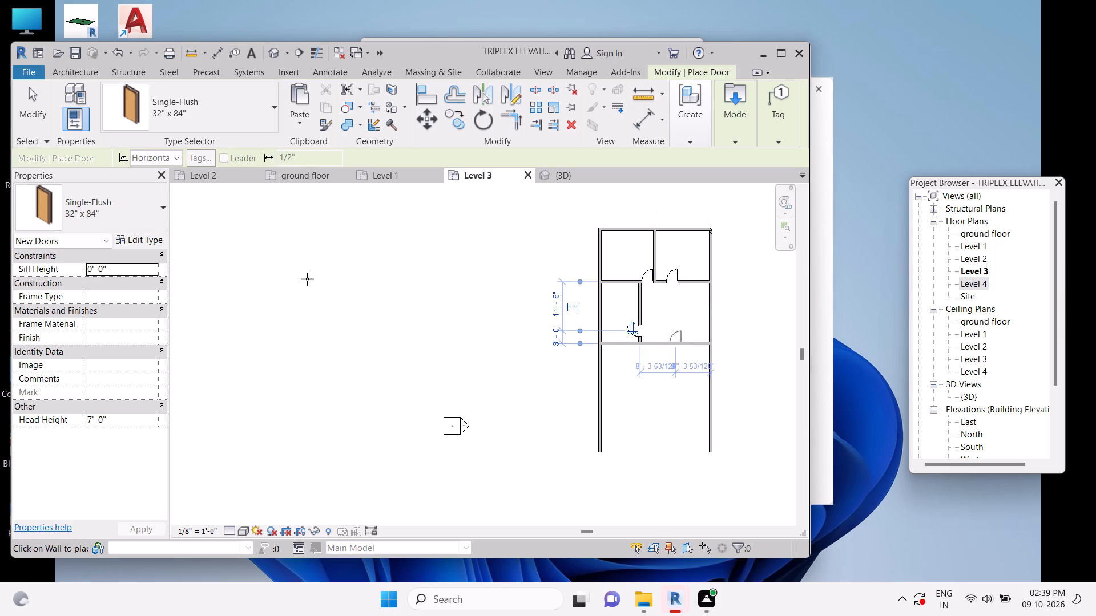
Place a Single-Flush 34" x 84" door on Level 3, centred in the wall between the hall and the large front area.
left_click(147, 197)
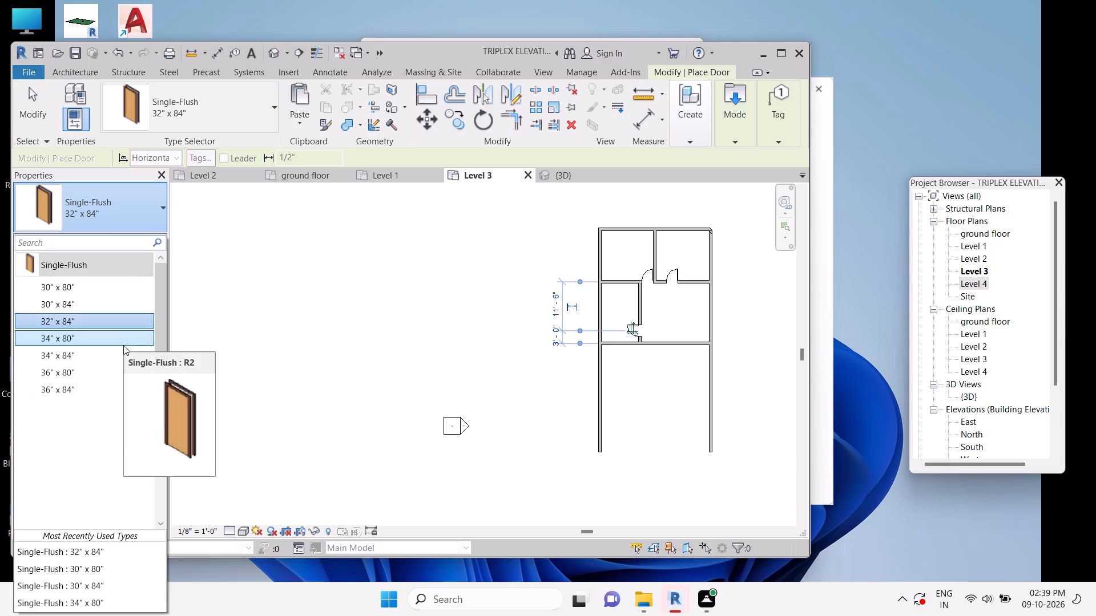
left_click(123, 354)
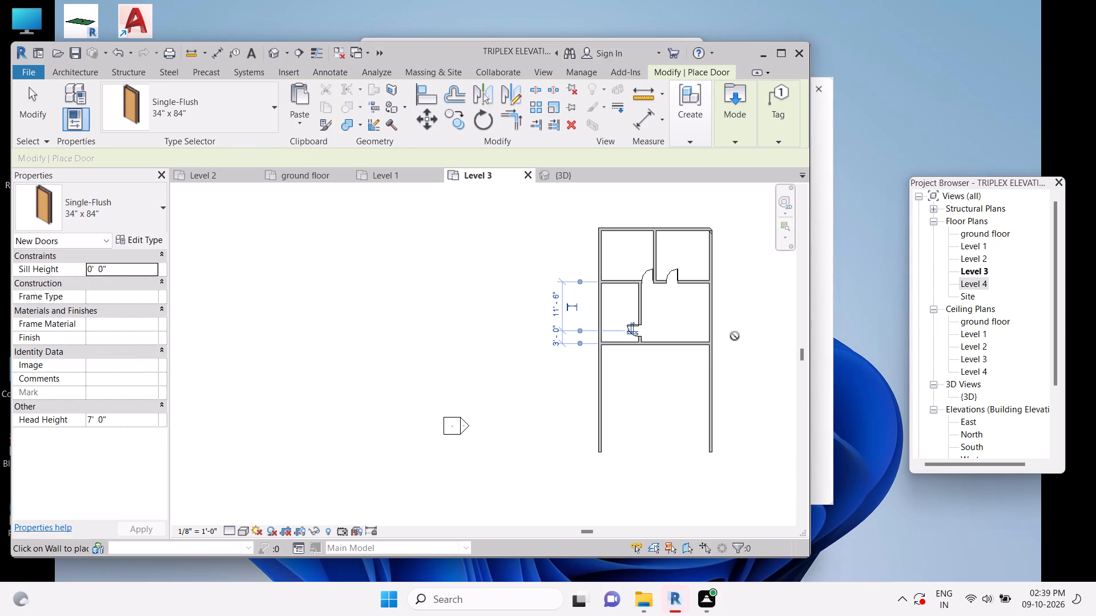
left_click(671, 337)
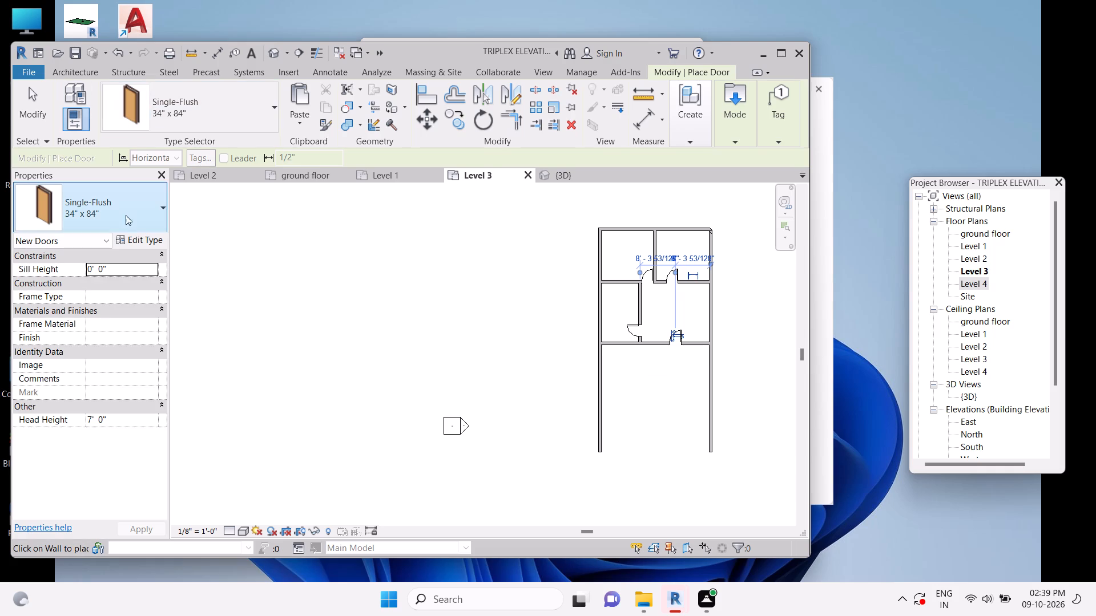
left_click(280, 254)
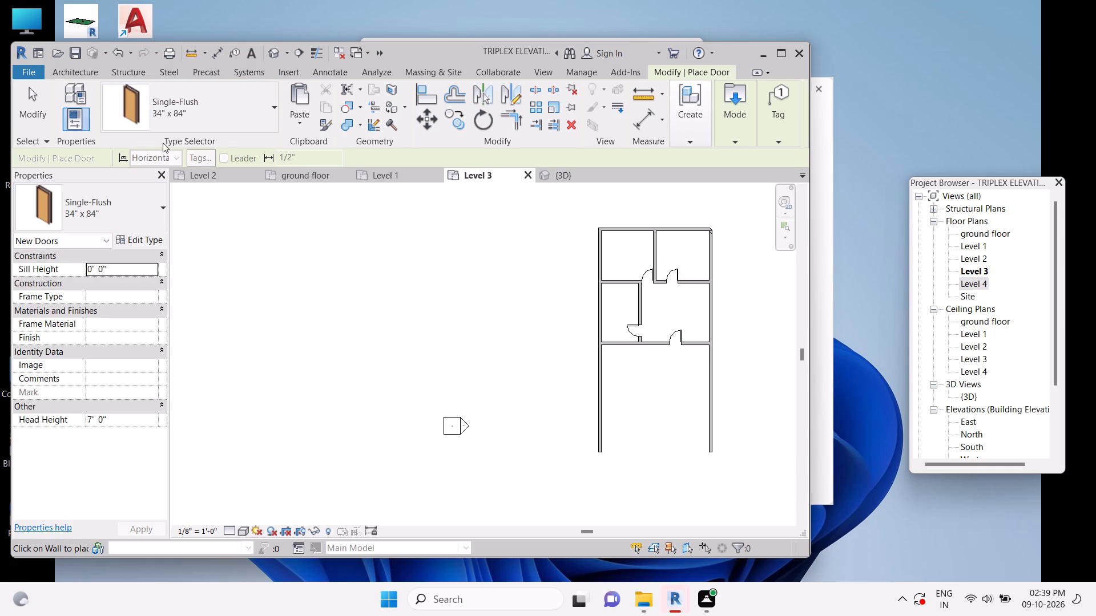
Place two Window-Casement-Double 34" x 36" windows in Level 3's west outer wall, centred on the rear room and the small middle room.
left_click(76, 68)
left_click(123, 86)
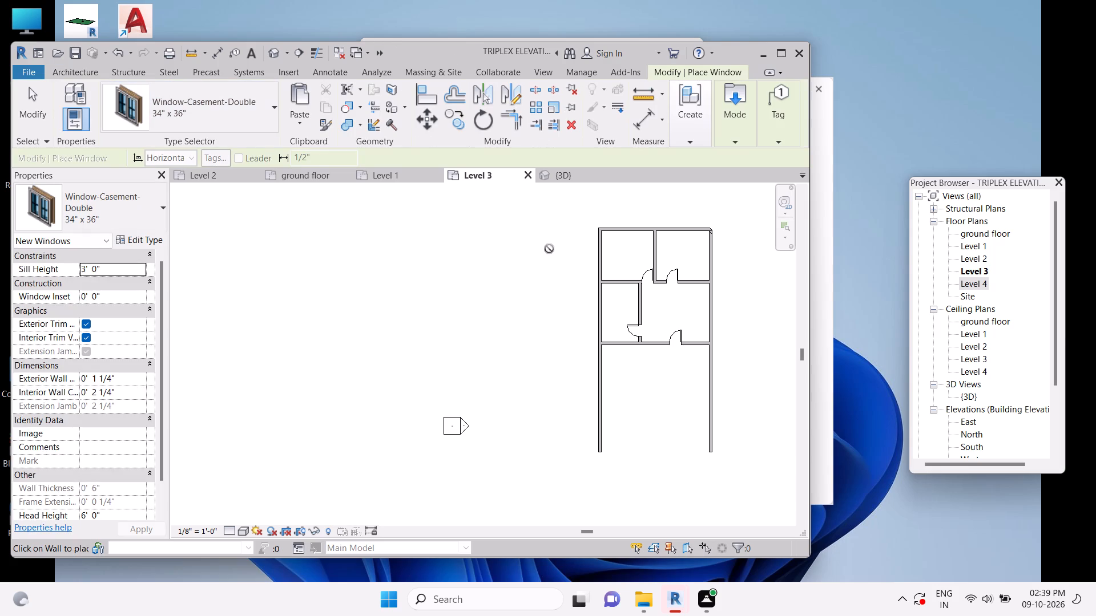
left_click(602, 257)
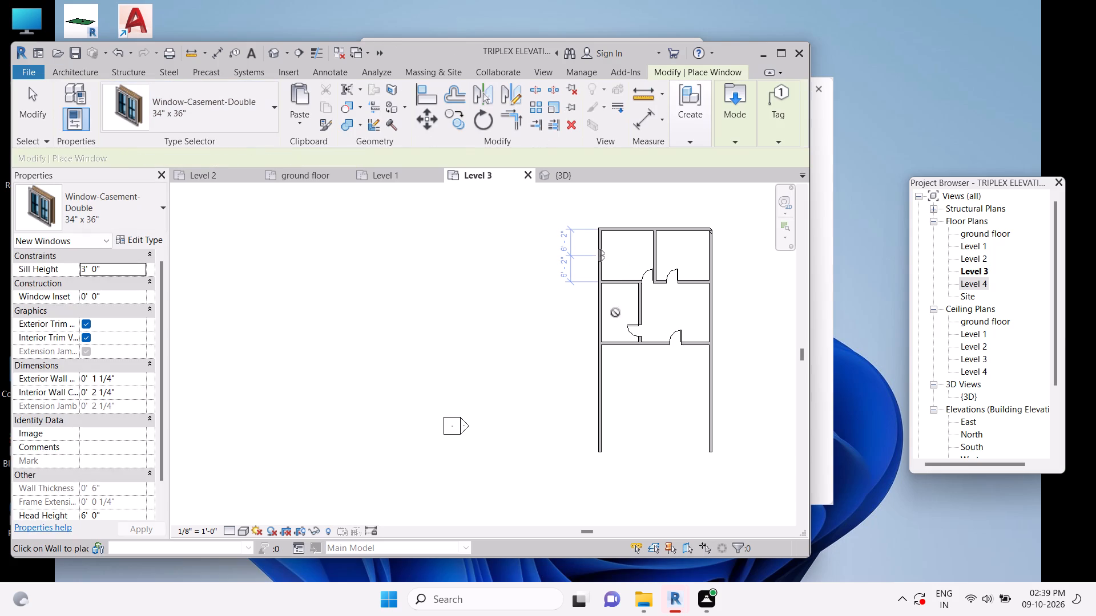
left_click(603, 319)
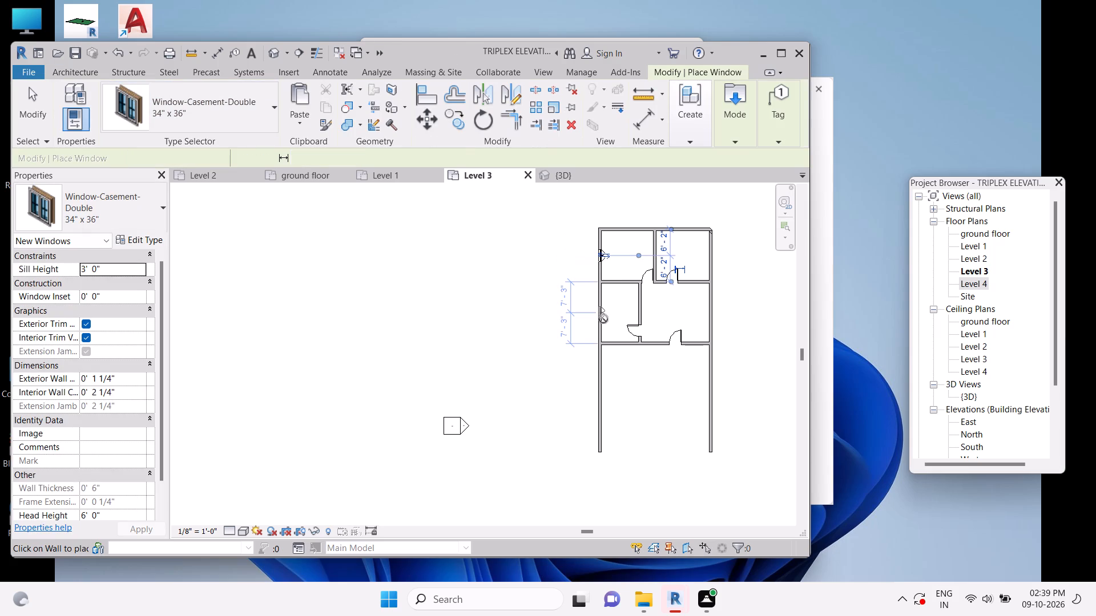
Place four more 34" x 36" casement windows around the Level 3 hall: one in the rear wall, two flanking the front door, one in the middle room's wall.
left_click(695, 281)
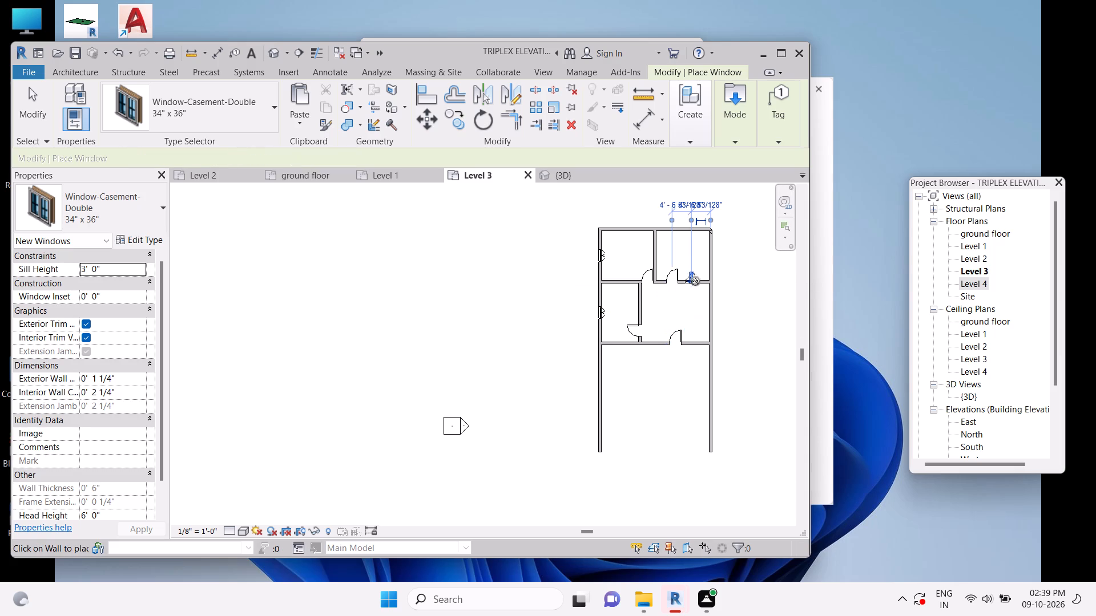
left_click(697, 337)
left_click(657, 340)
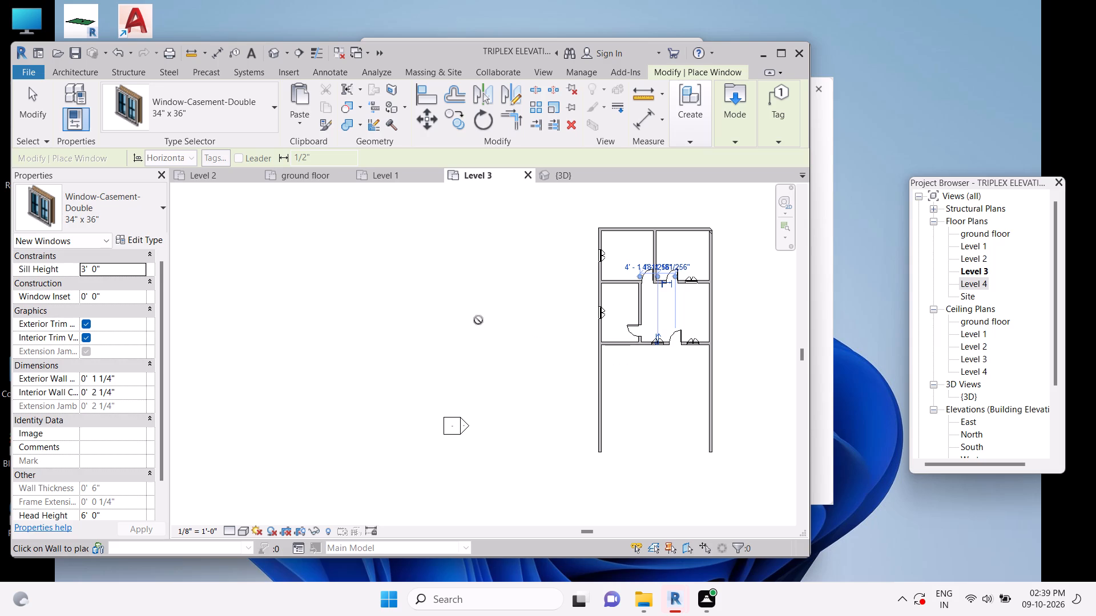
left_click(634, 305)
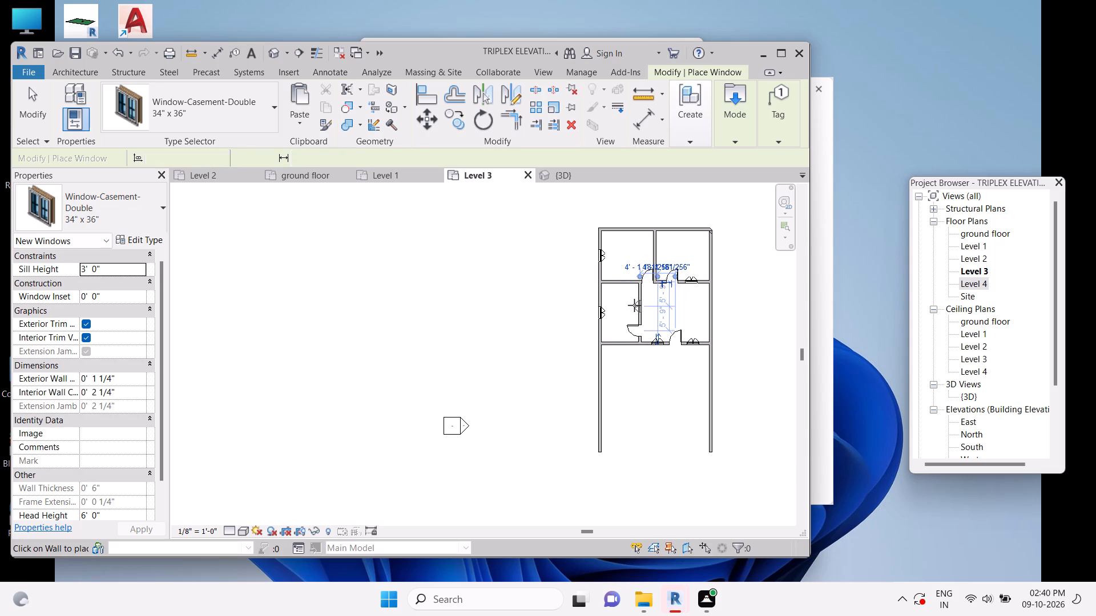
key("Escape")
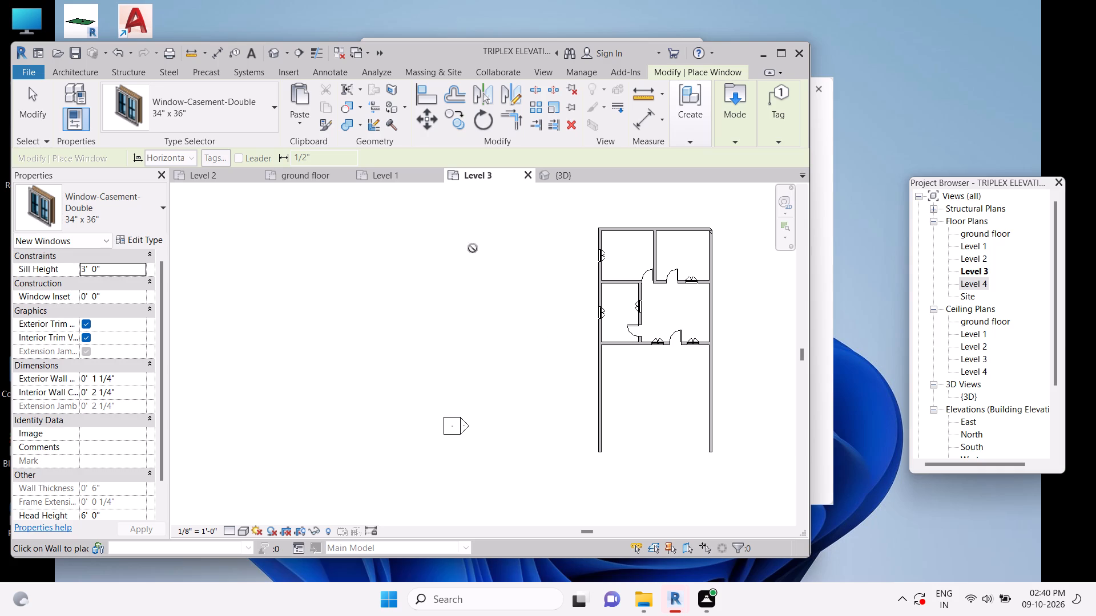
Examine the new Level 3 windows in 3D, then compare the window layout of all storeys from the right, back, front and left sides.
left_click(558, 173)
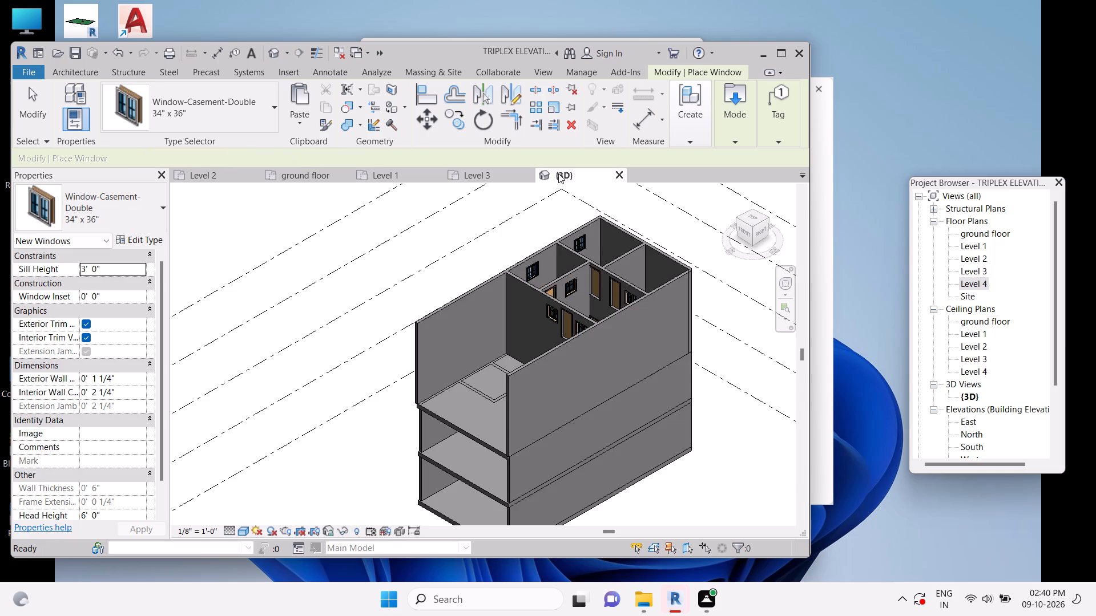
scroll(587, 285, "up", 4)
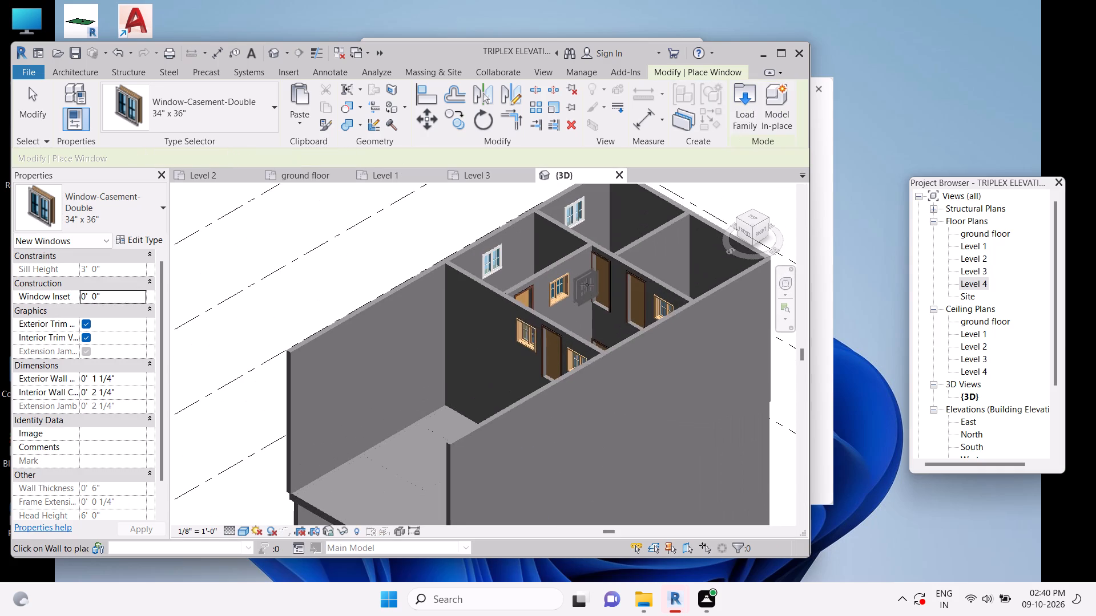
scroll(587, 285, "up", 3)
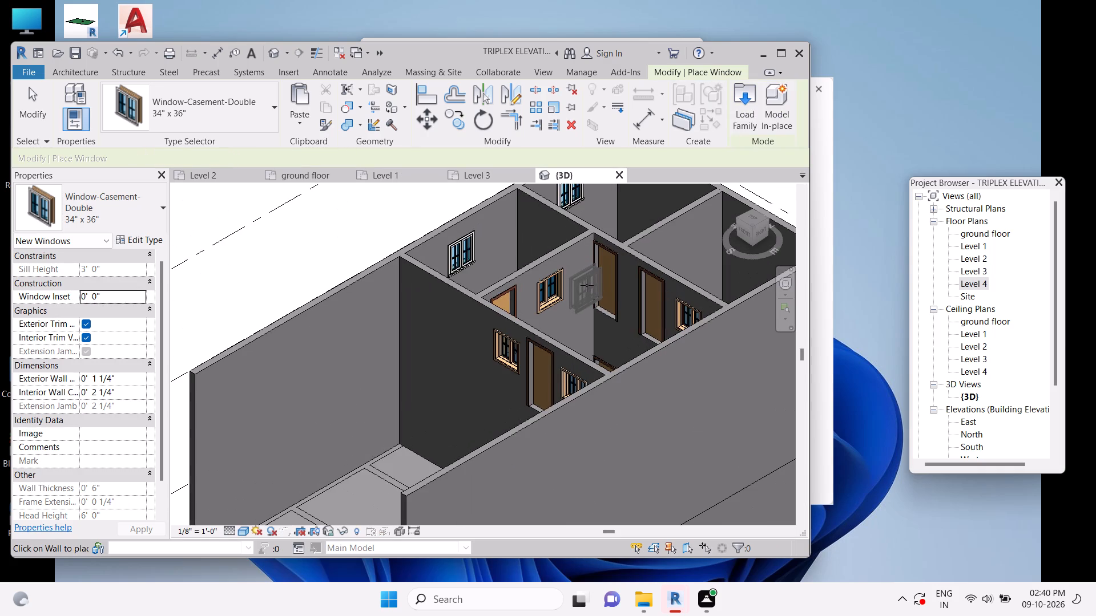
scroll(587, 285, "down", 4)
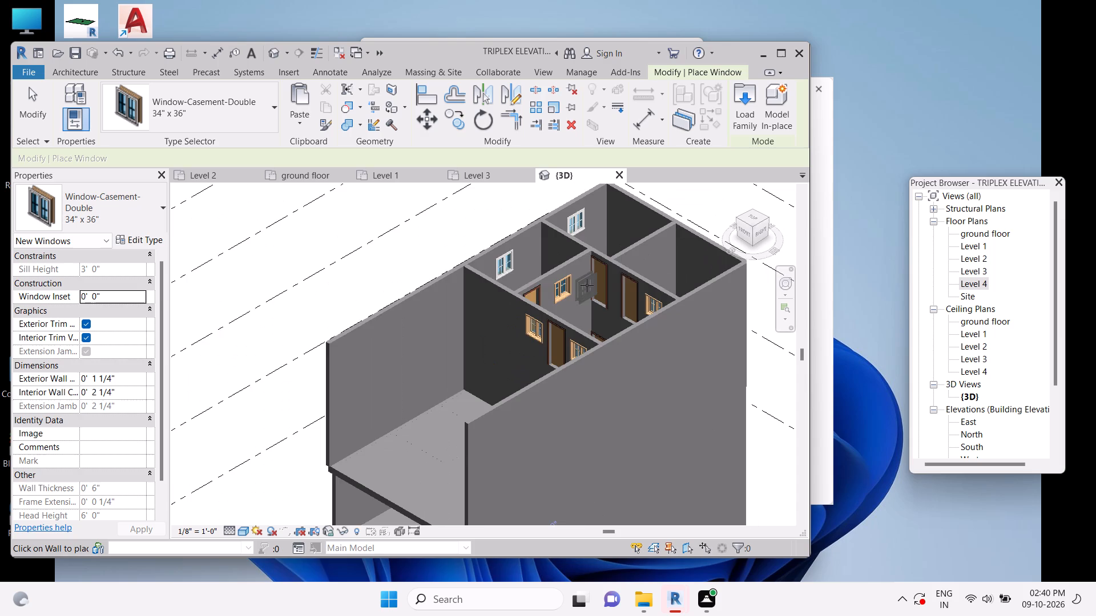
scroll(587, 285, "down", 1)
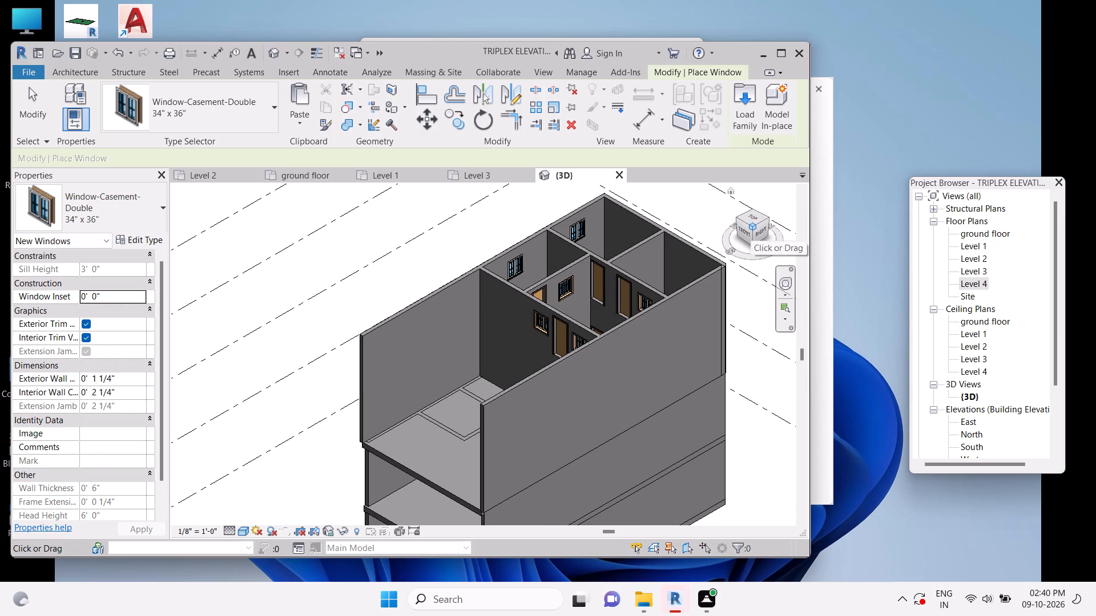
left_click(764, 233)
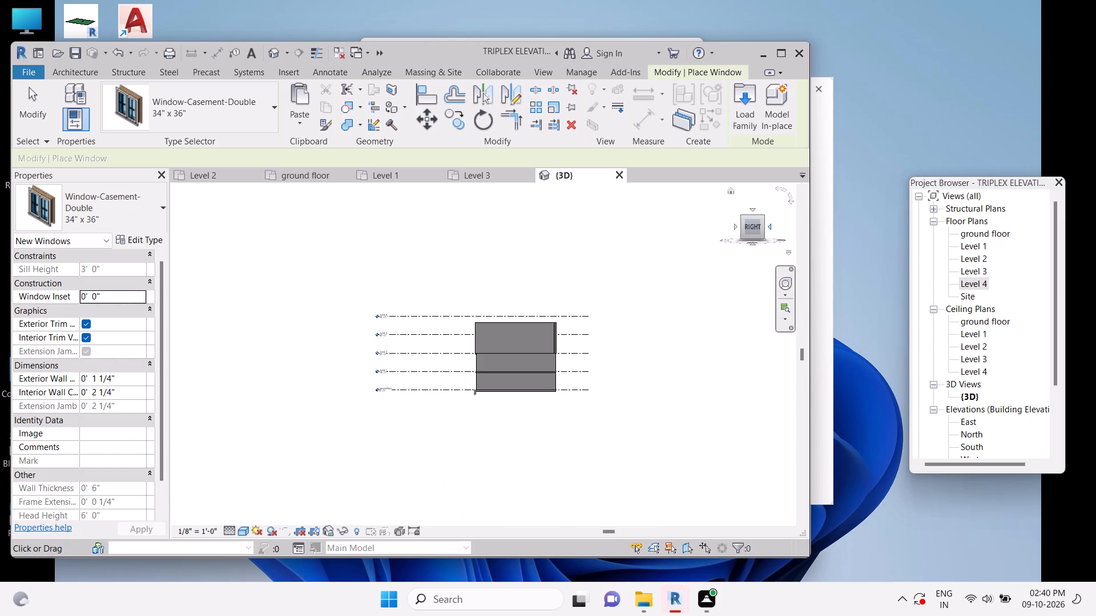
left_click(768, 225)
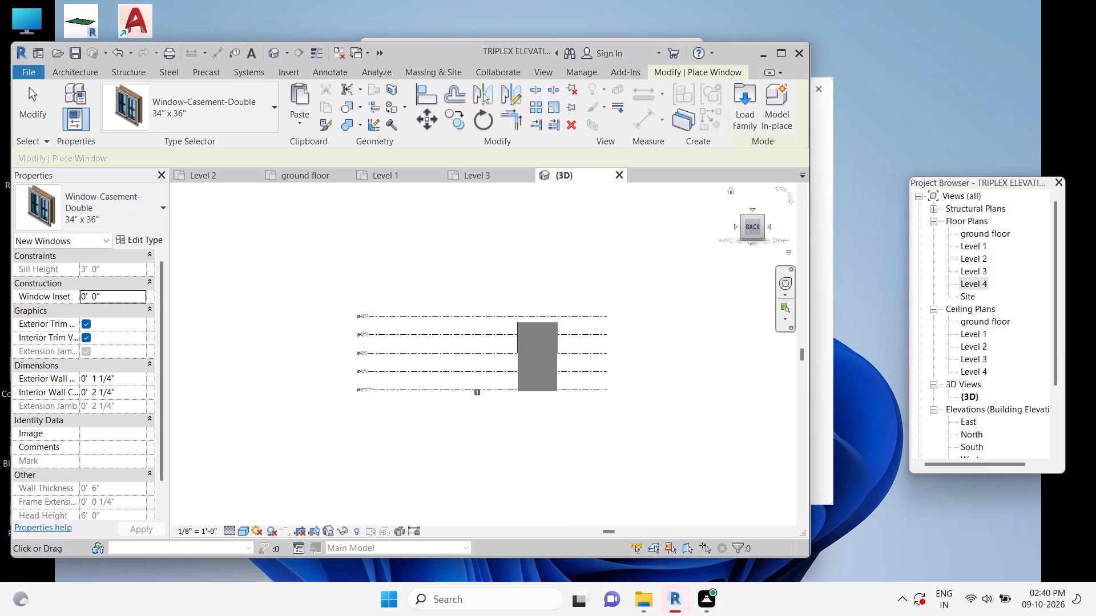
left_click(737, 230)
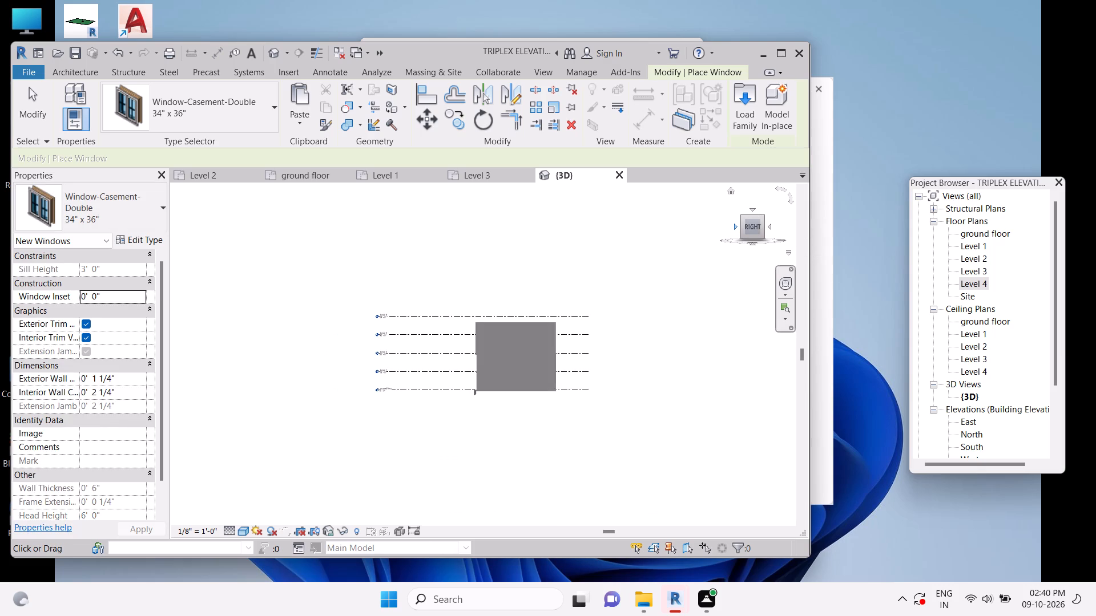
left_click(737, 230)
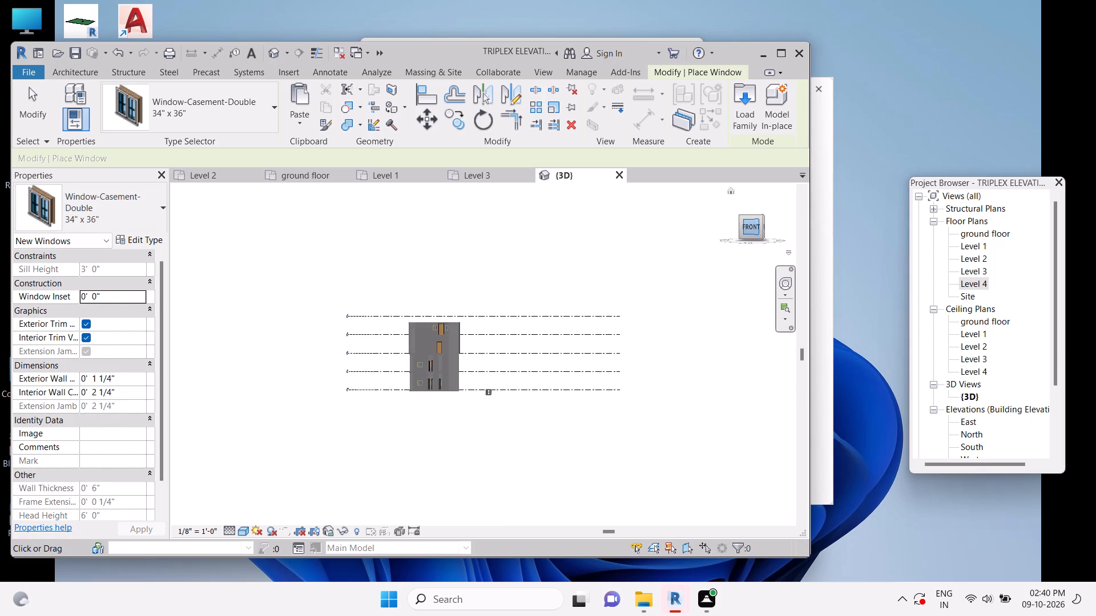
scroll(397, 335, "up", 1)
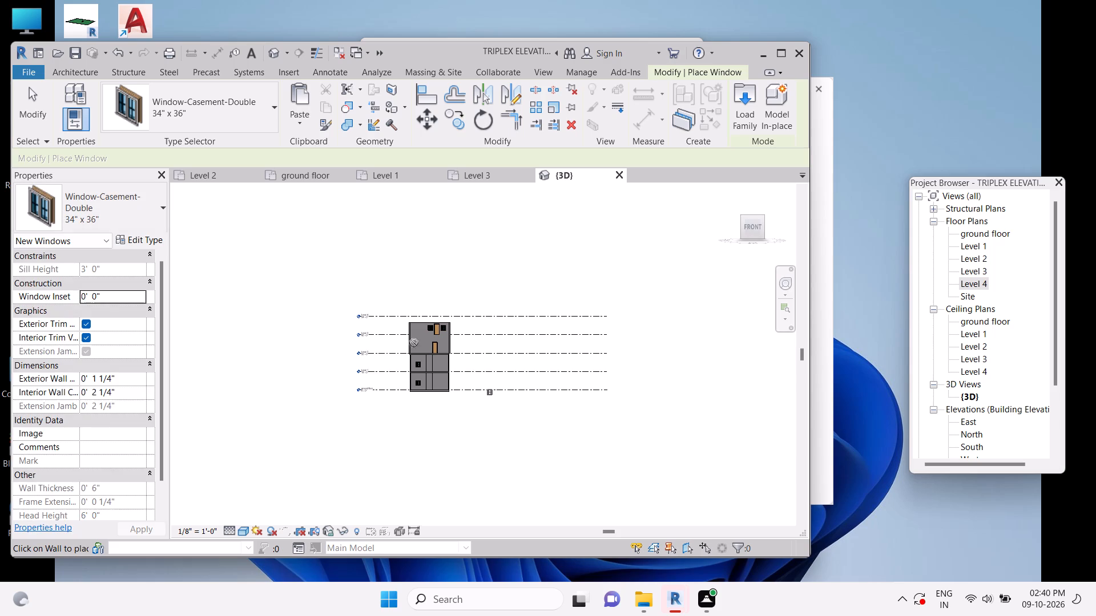
scroll(475, 358, "up", 6)
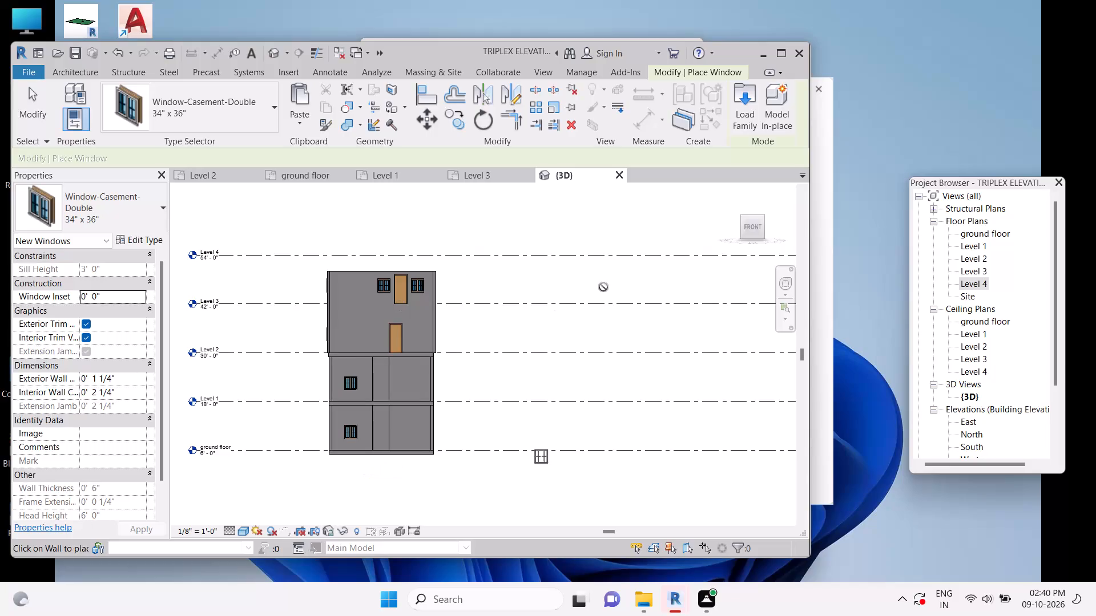
left_click(734, 229)
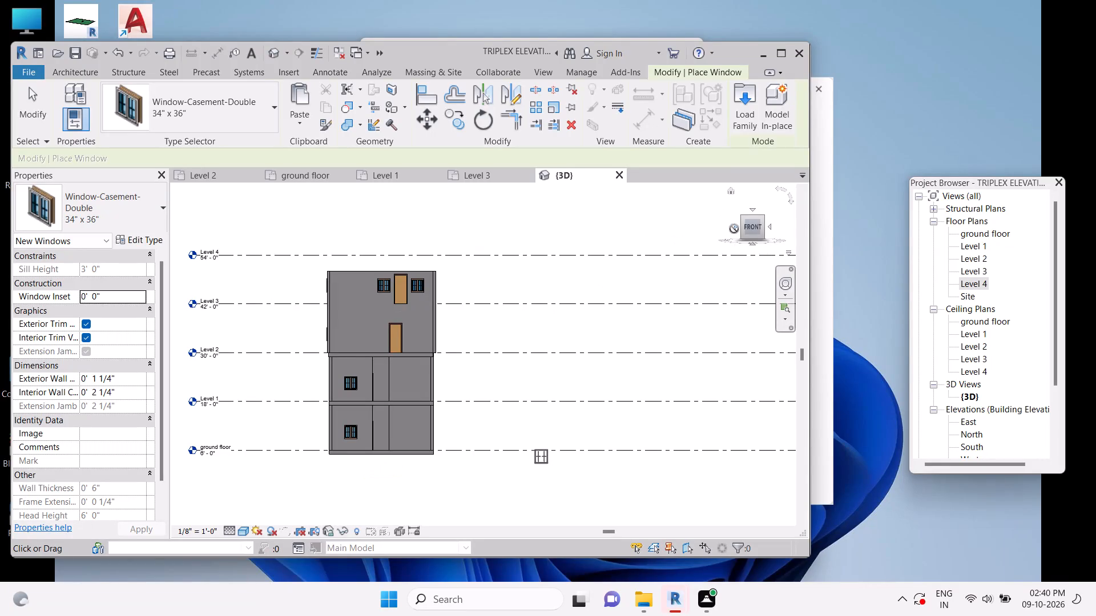
scroll(525, 427, "up", 5)
scroll(349, 266, "up", 1)
middle_click_drag(350, 266, 368, 289)
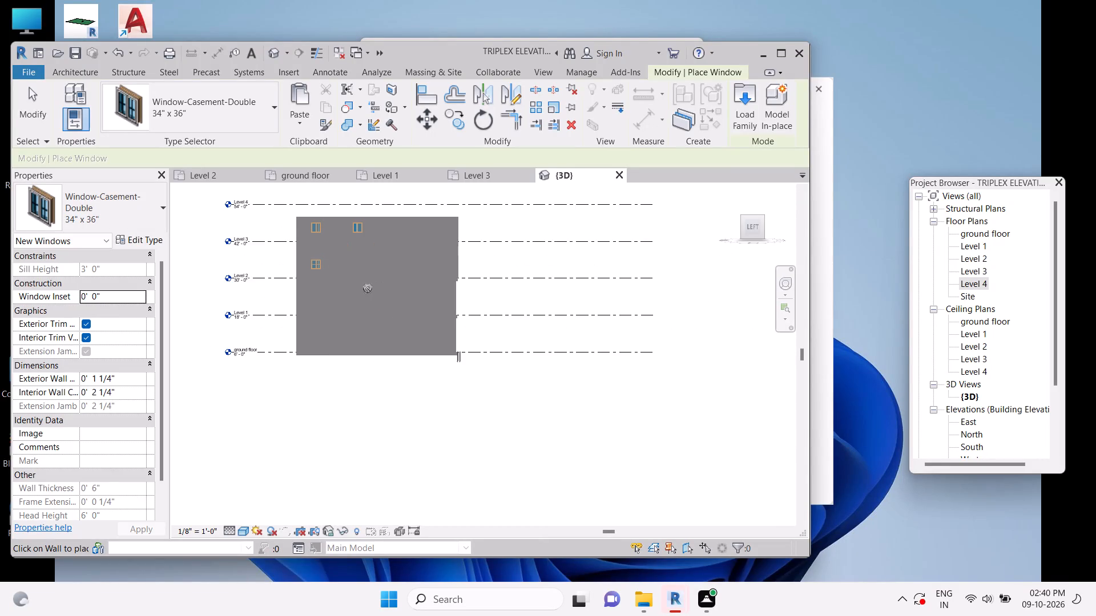
middle_click_drag(368, 289, 389, 318)
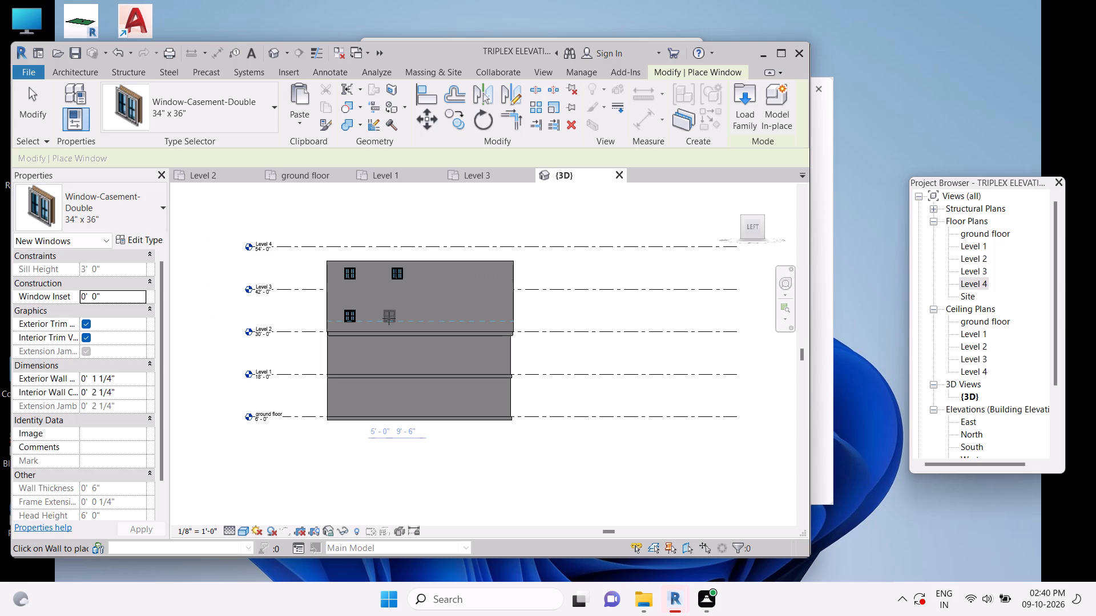
key("Escape")
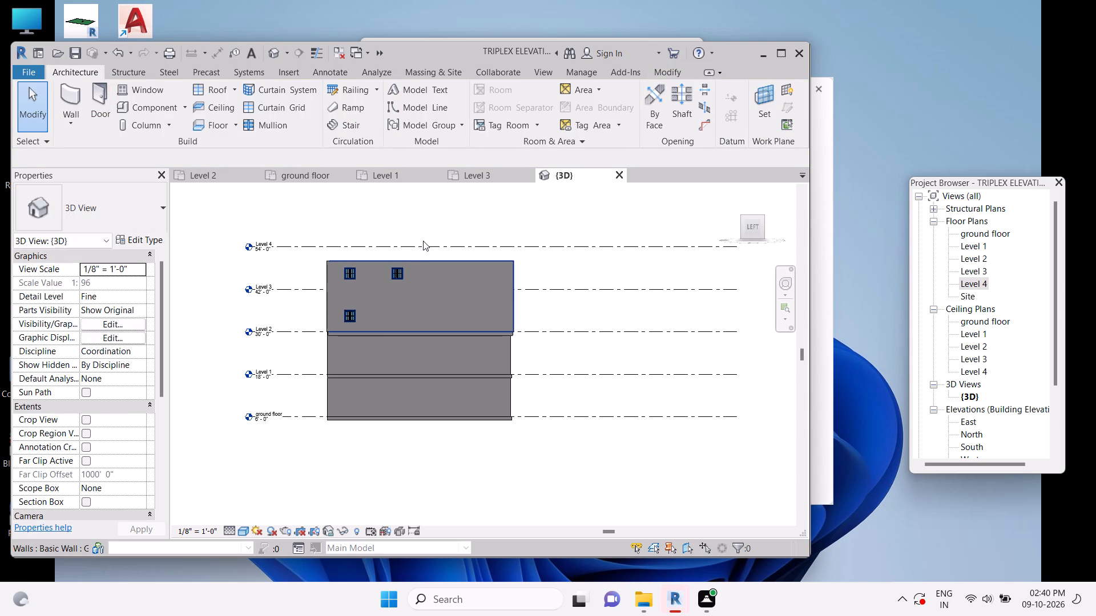
Place Window-Casement-Double 34" x 36" windows on Level 2: in the small middle room's outer and hall-side walls and on both sides of the hall's front door.
left_click(478, 171)
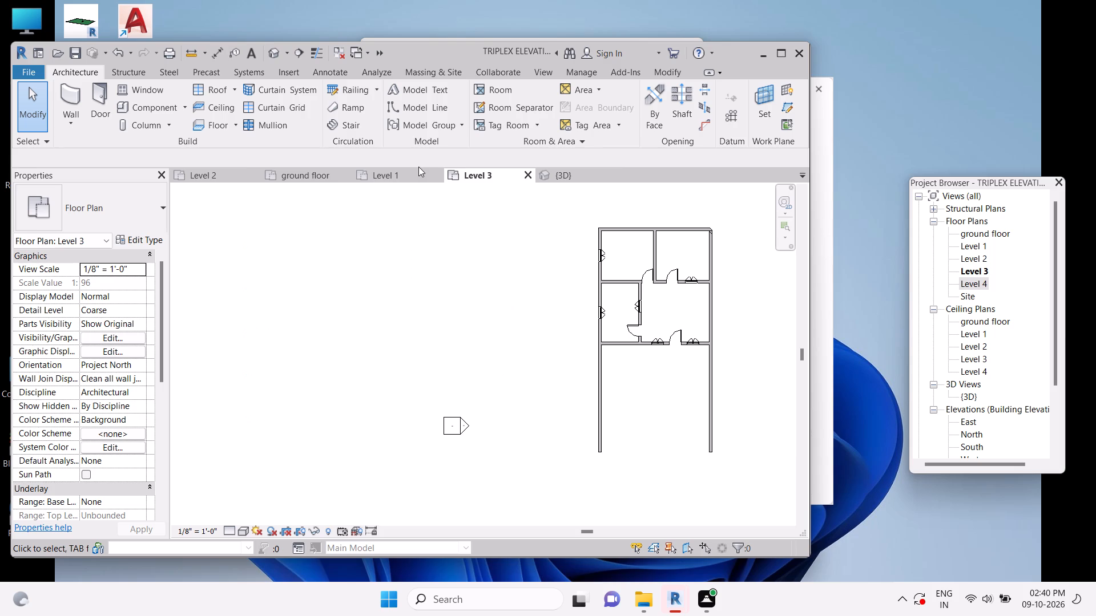
left_click(231, 177)
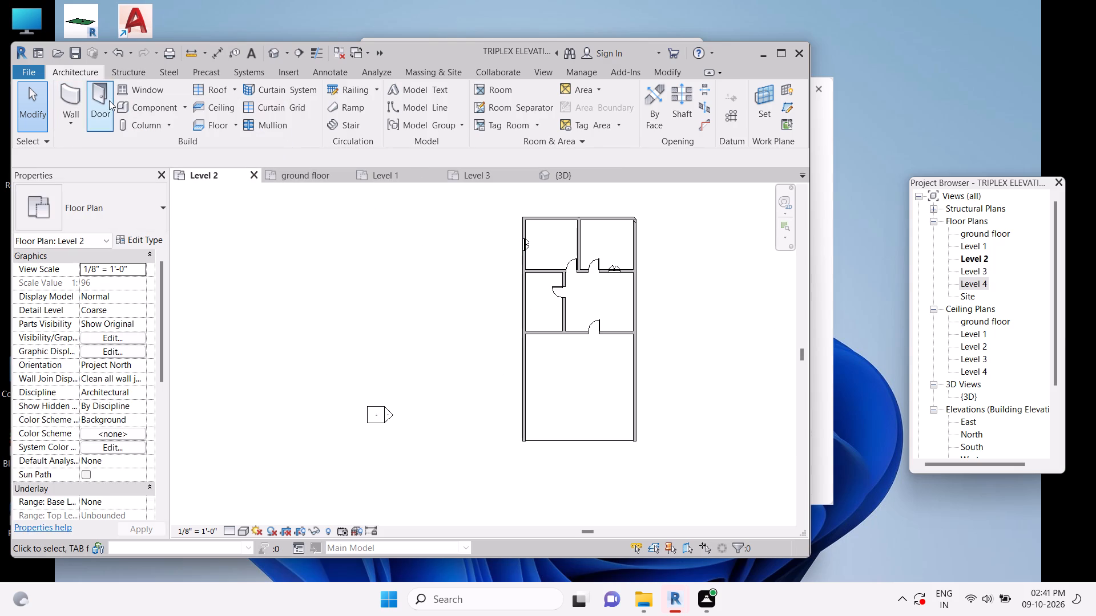
left_click(150, 94)
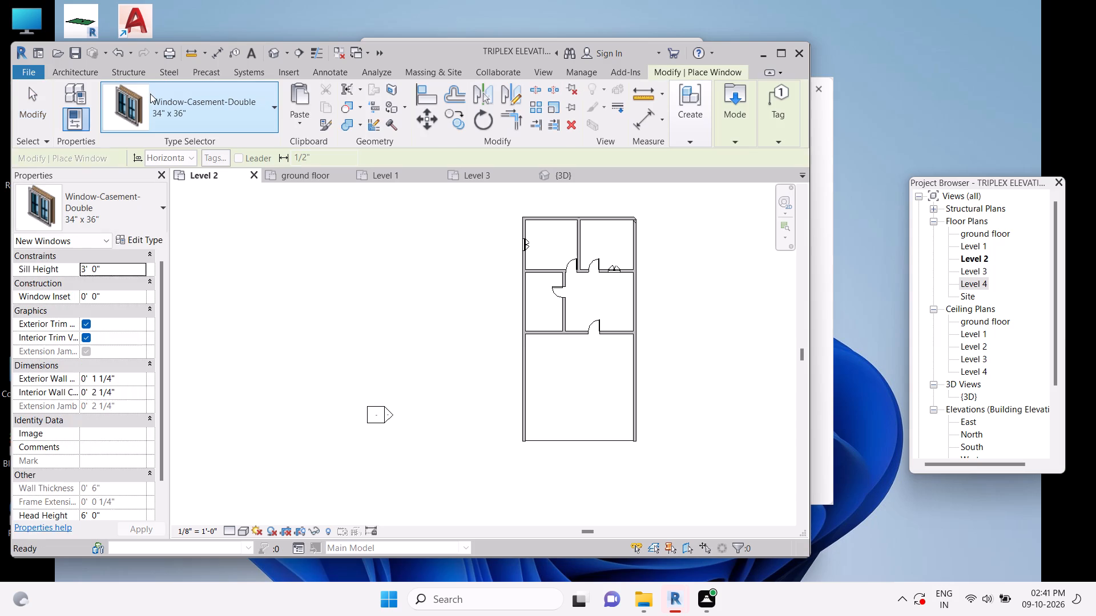
left_click(153, 98)
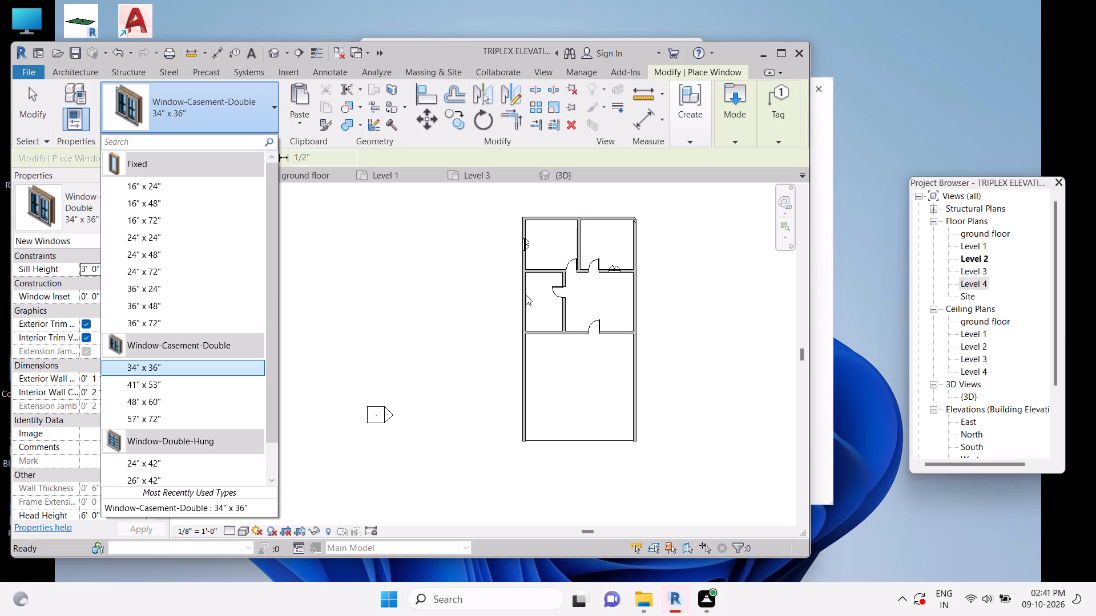
left_click(209, 366)
left_click(526, 310)
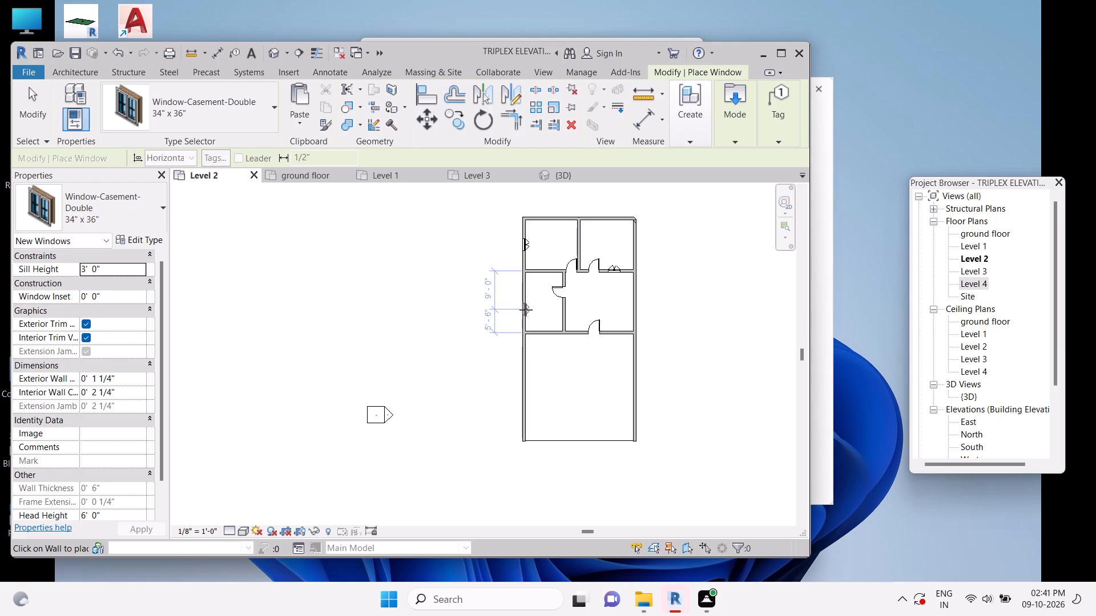
left_click(558, 319)
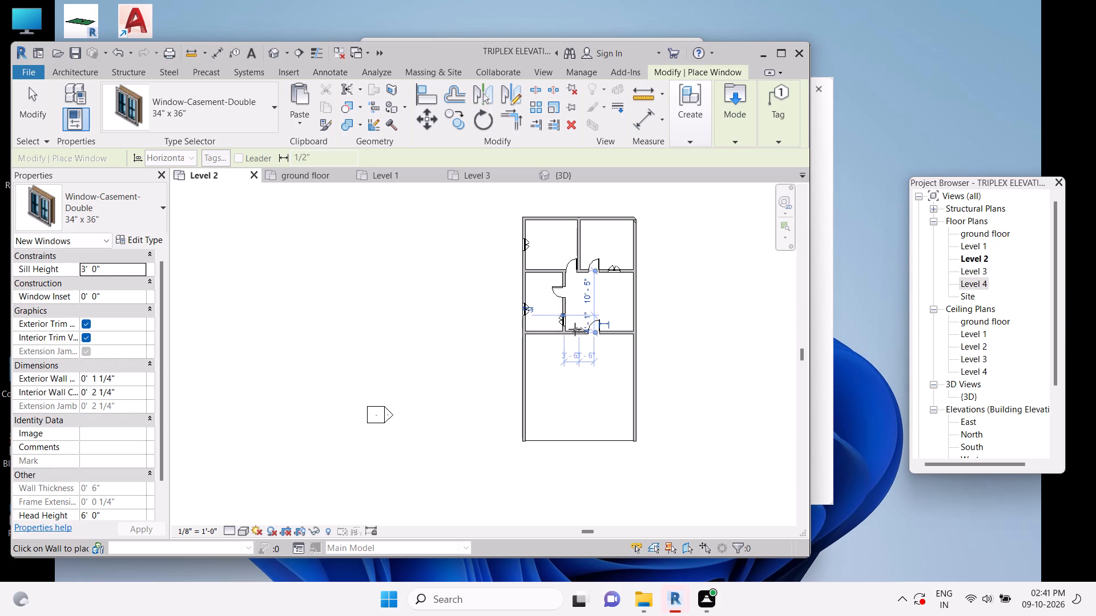
left_click(575, 329)
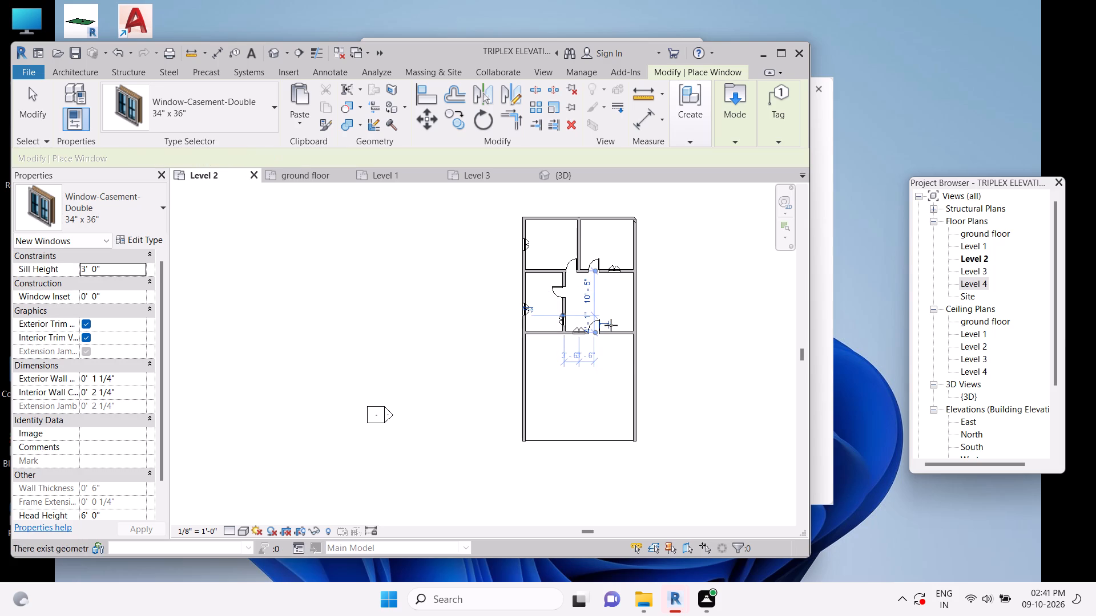
left_click(611, 325)
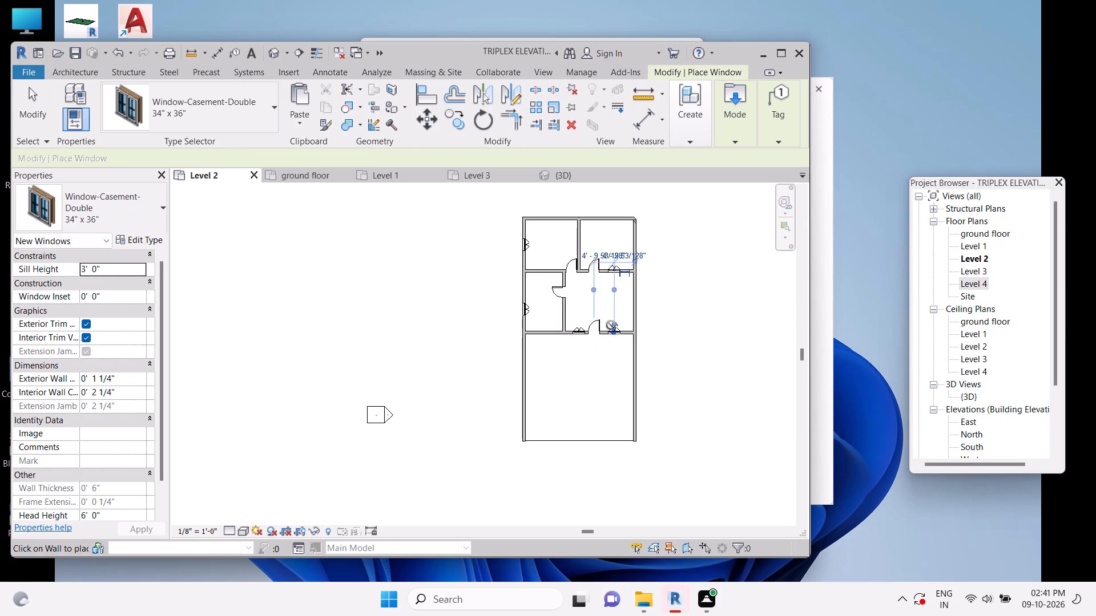
key("Escape")
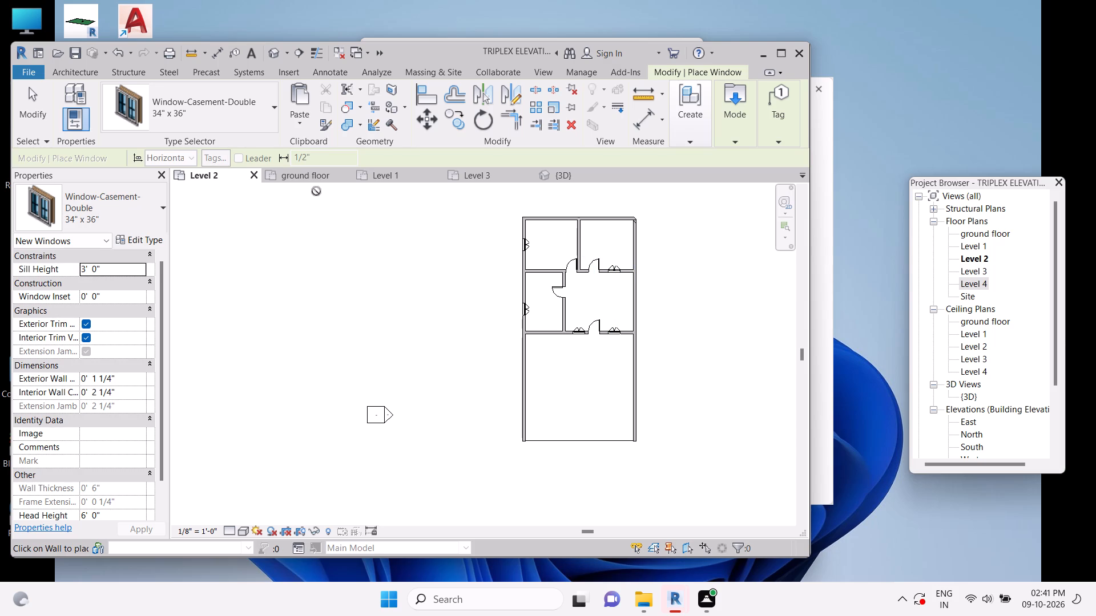
Place Window-Casement-Double 34" x 36" windows on Level 1: three in the west outer wall centred on each room, one in the rear room's inner wall.
left_click(400, 173)
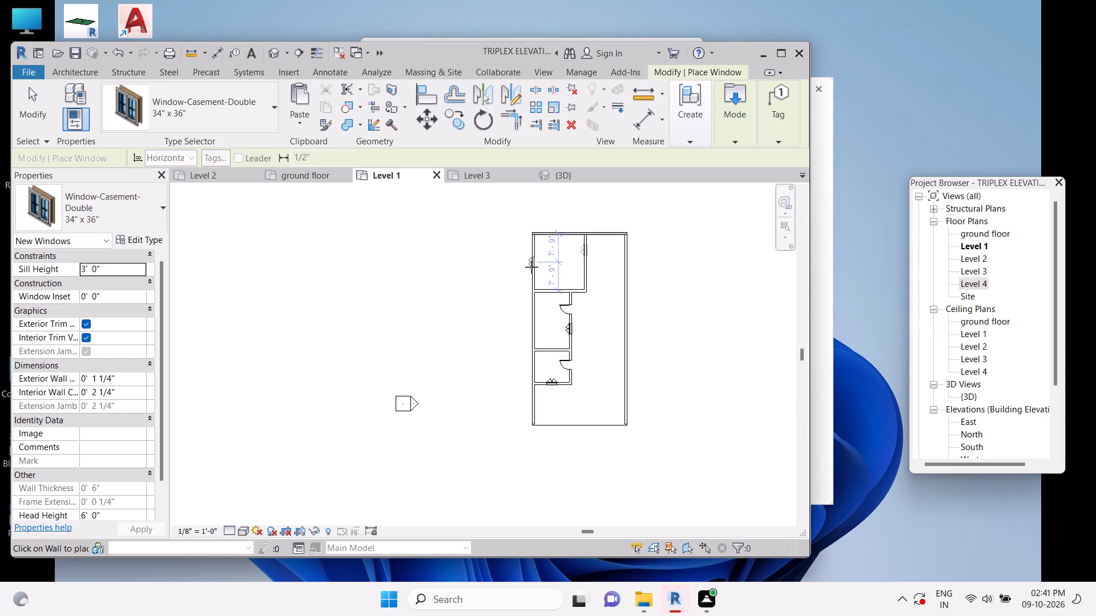
left_click(203, 112)
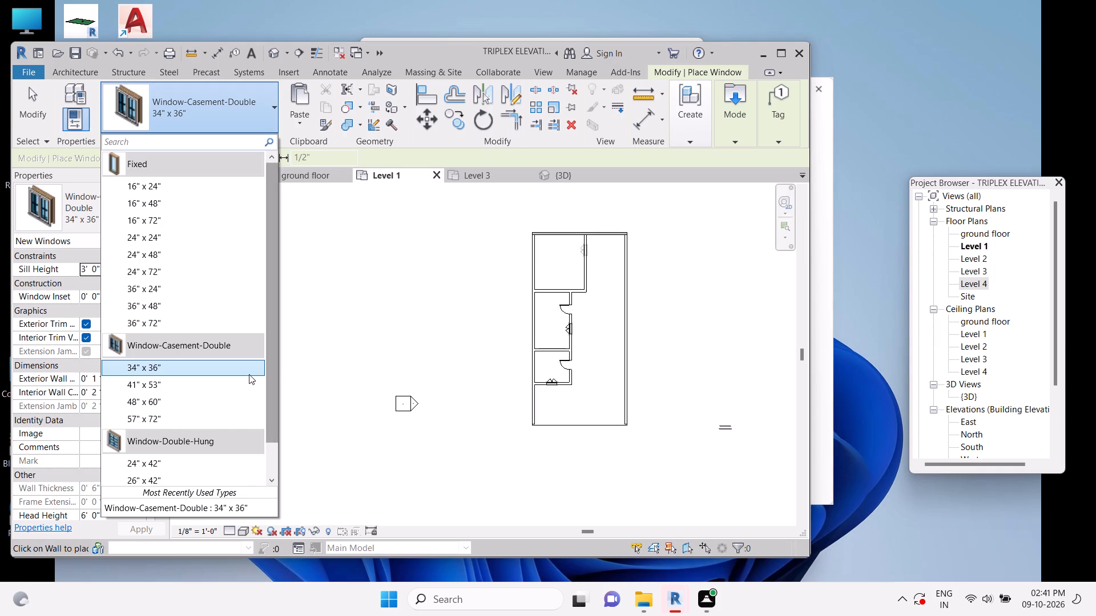
left_click(236, 369)
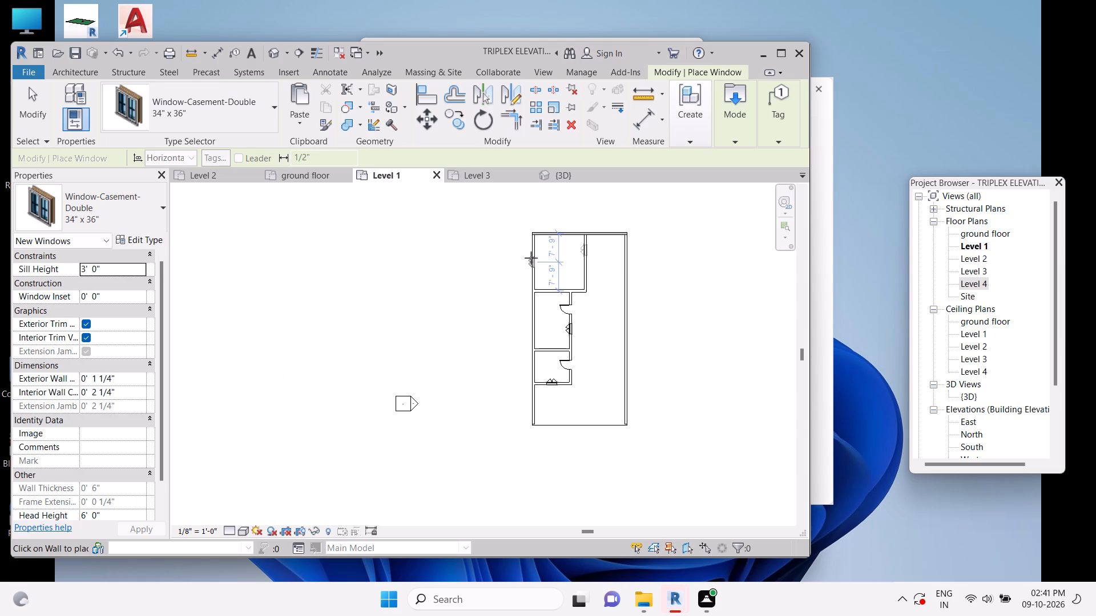
left_click(535, 257)
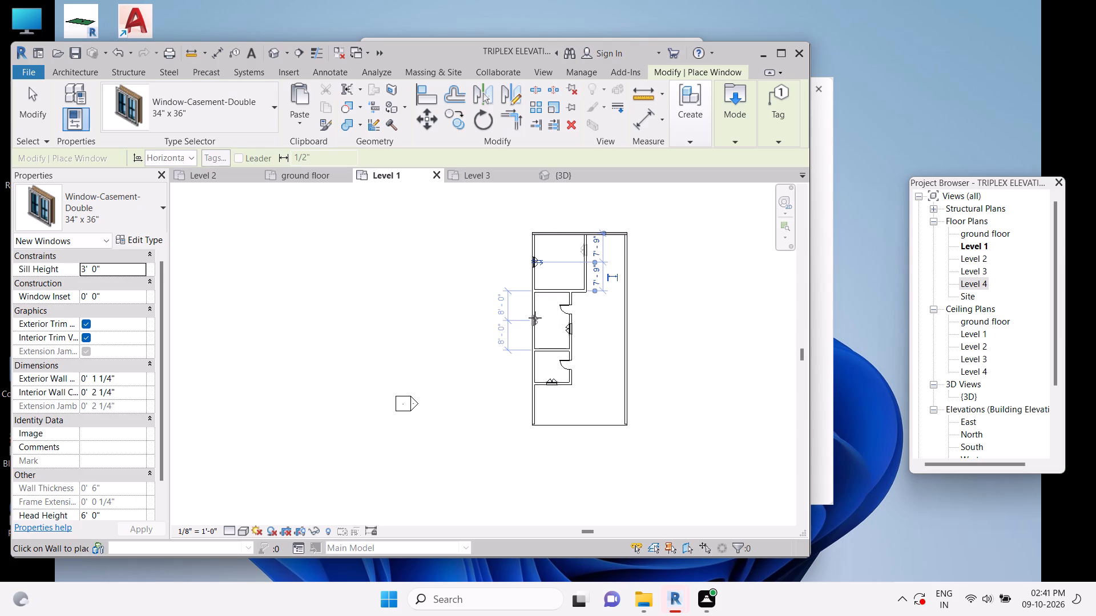
left_click(535, 318)
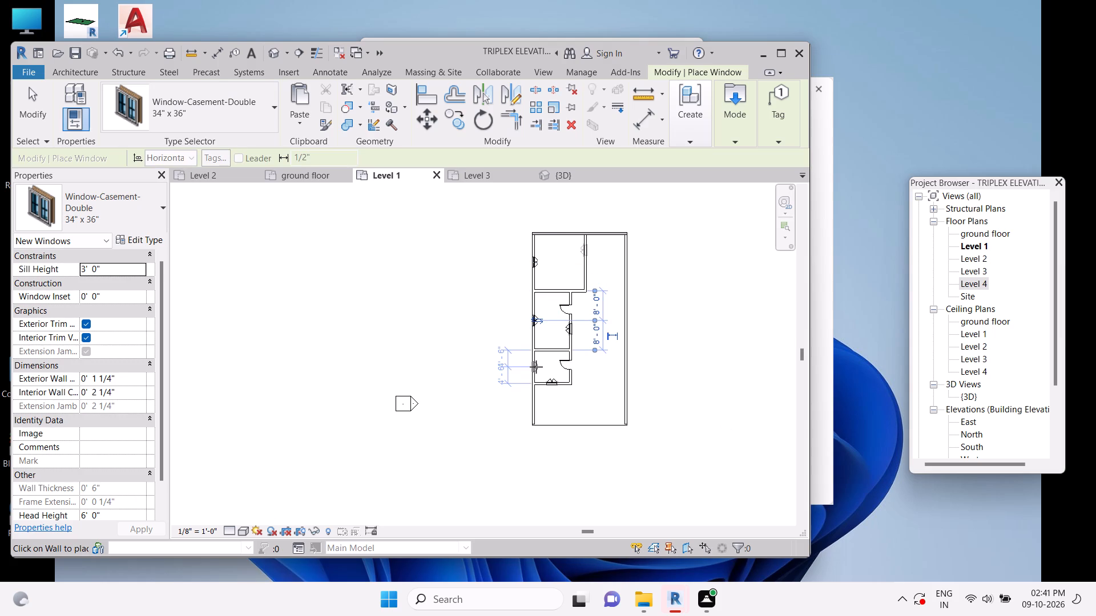
left_click(536, 367)
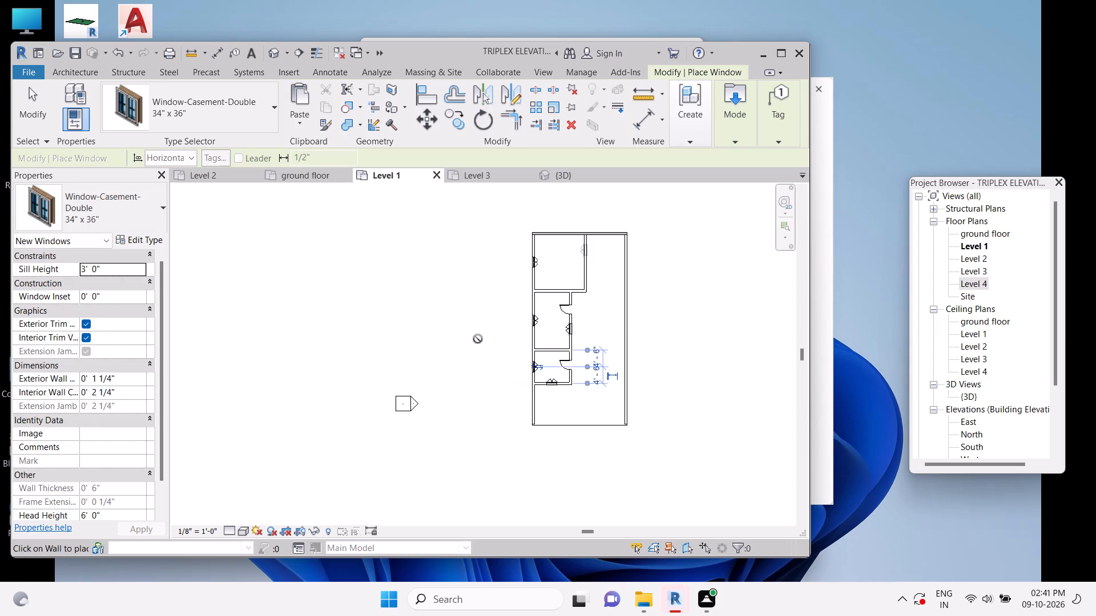
left_click(424, 299)
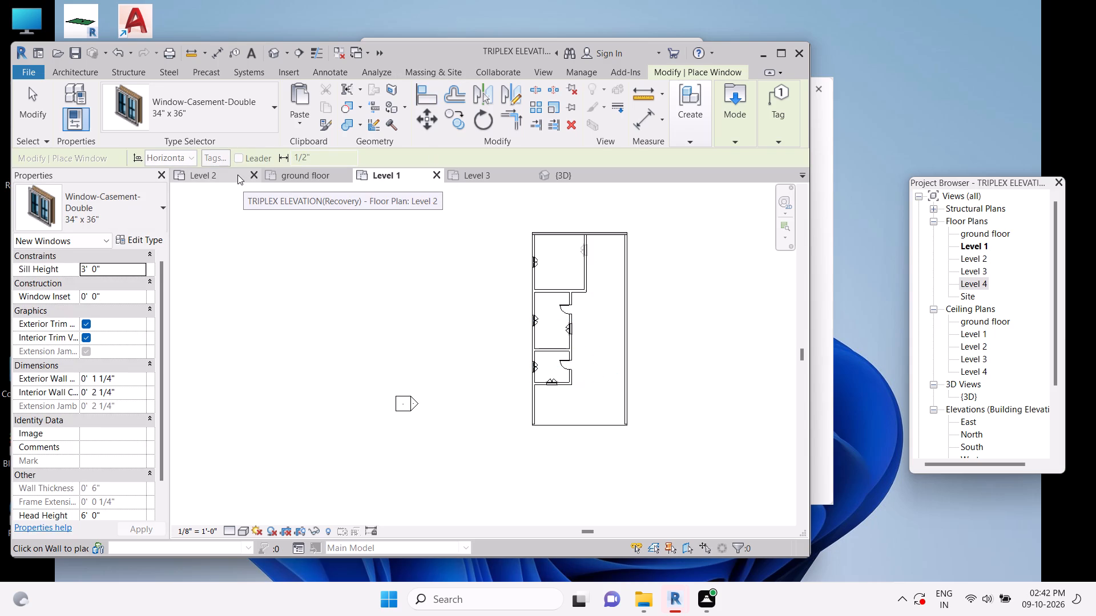
left_click(585, 251)
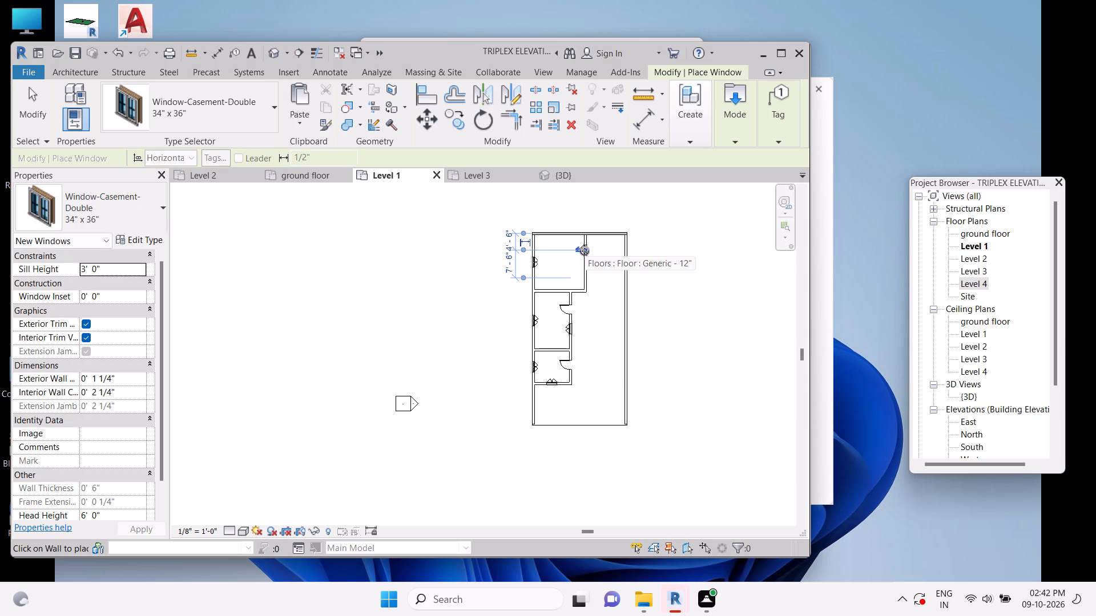
key("Escape")
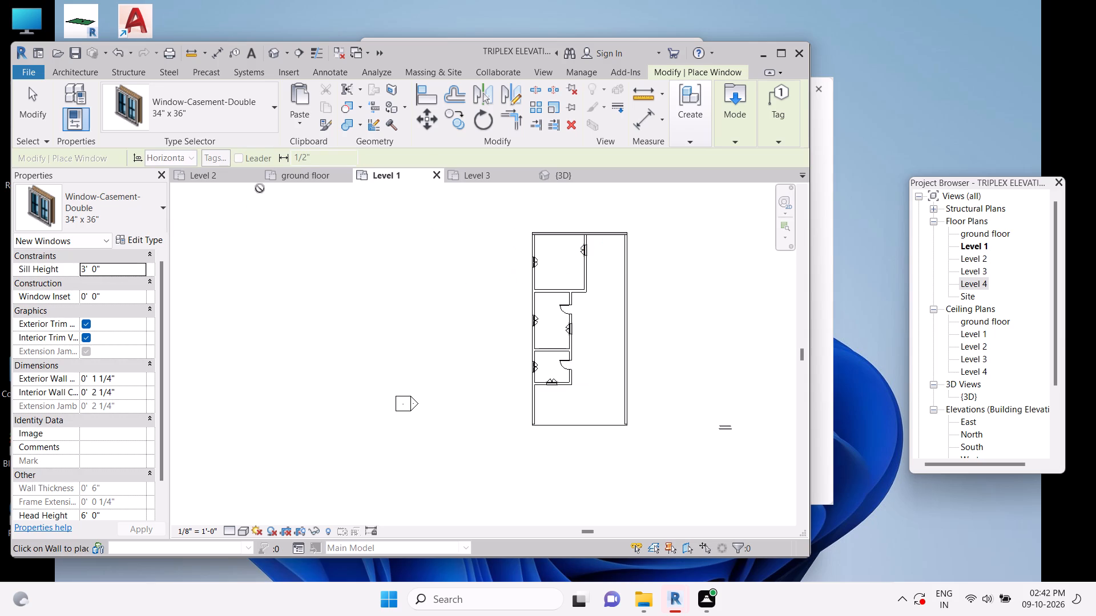
Compare the window layouts of the Level 2, Level 3, Level 1 and ground floor plans, and examine the west facade in 3D.
left_click(224, 173)
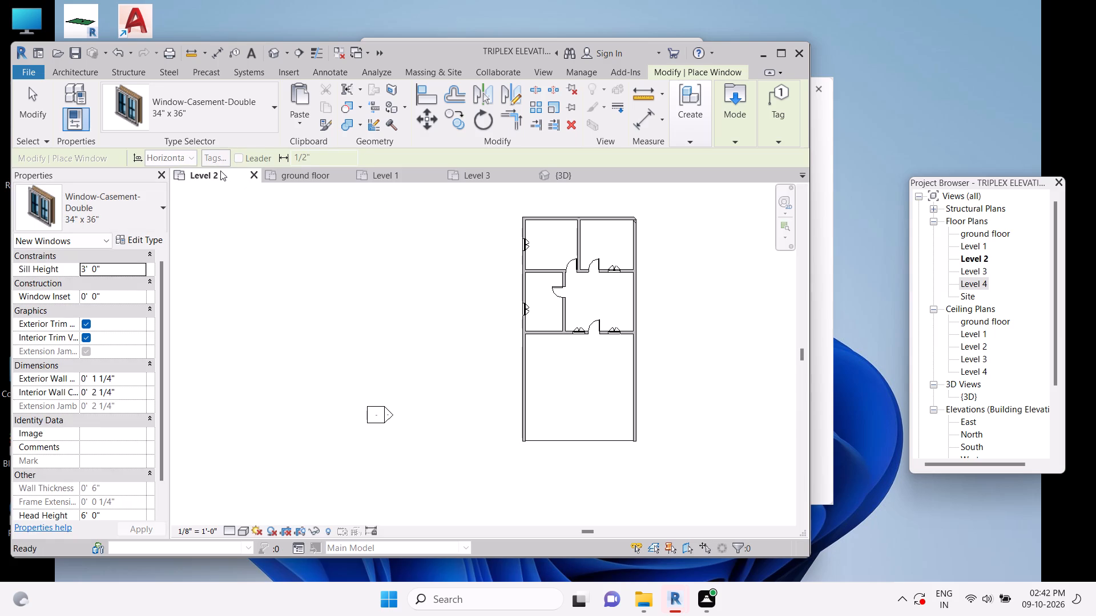
left_click(491, 181)
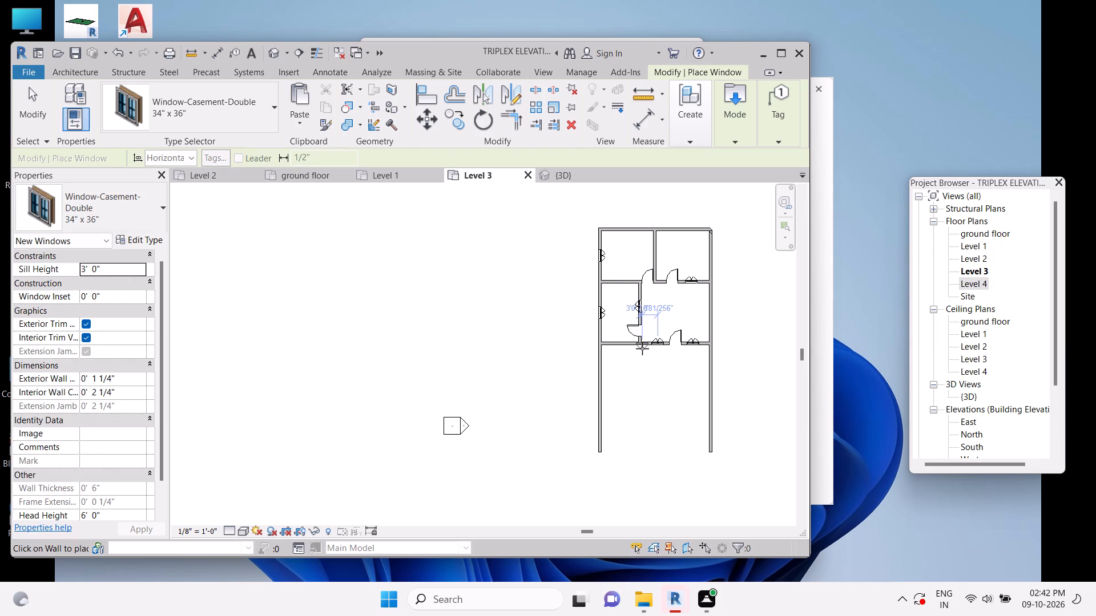
scroll(642, 348, "up", 1)
middle_click_drag(642, 348, 581, 333)
scroll(581, 333, "down", 1)
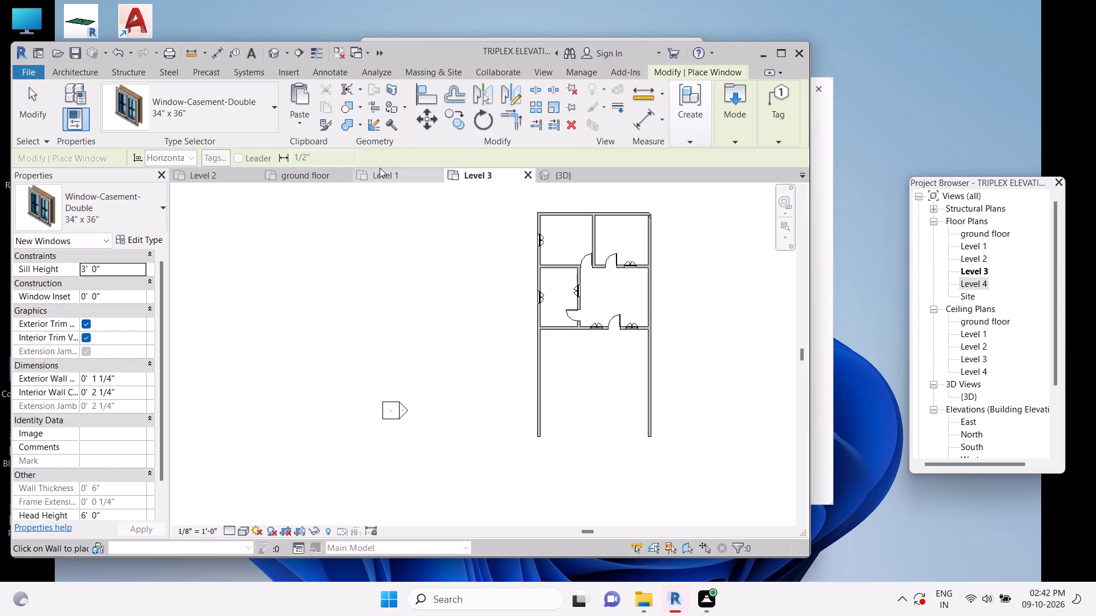
left_click(380, 168)
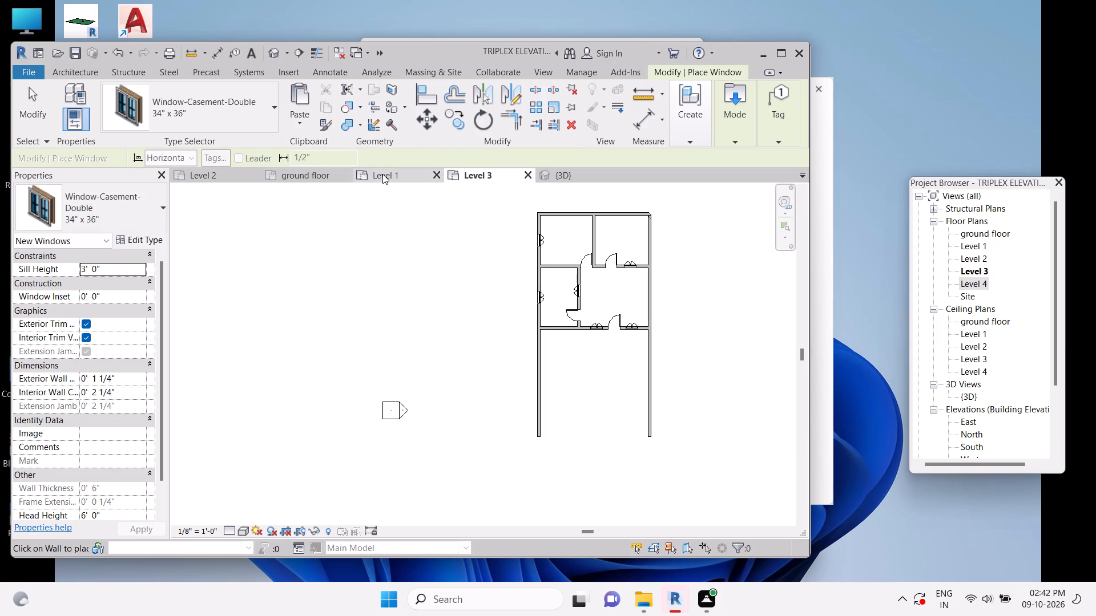
left_click(382, 174)
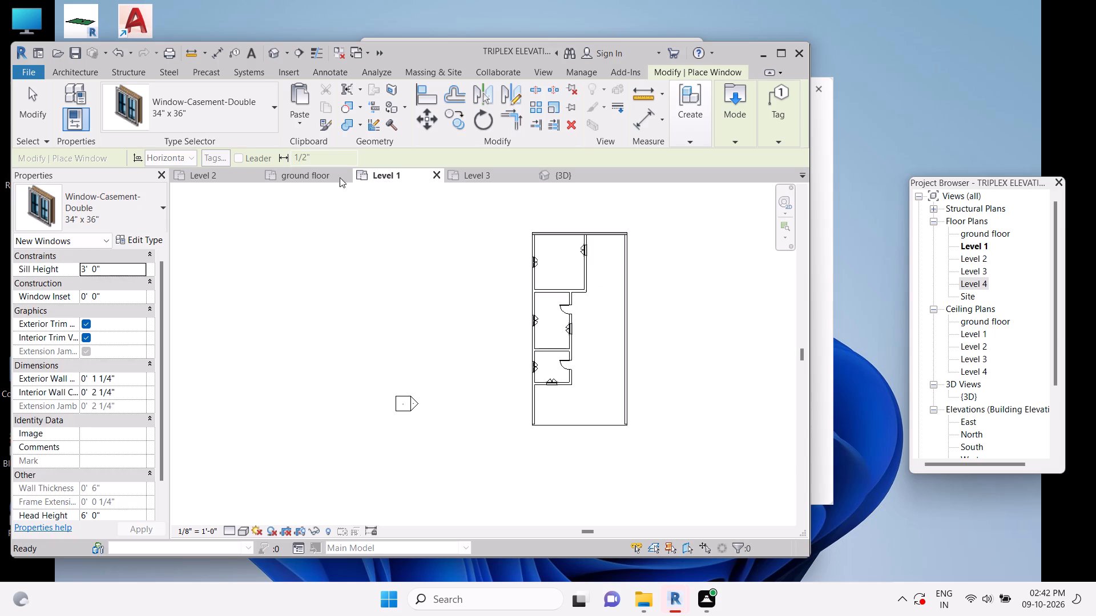
left_click(320, 177)
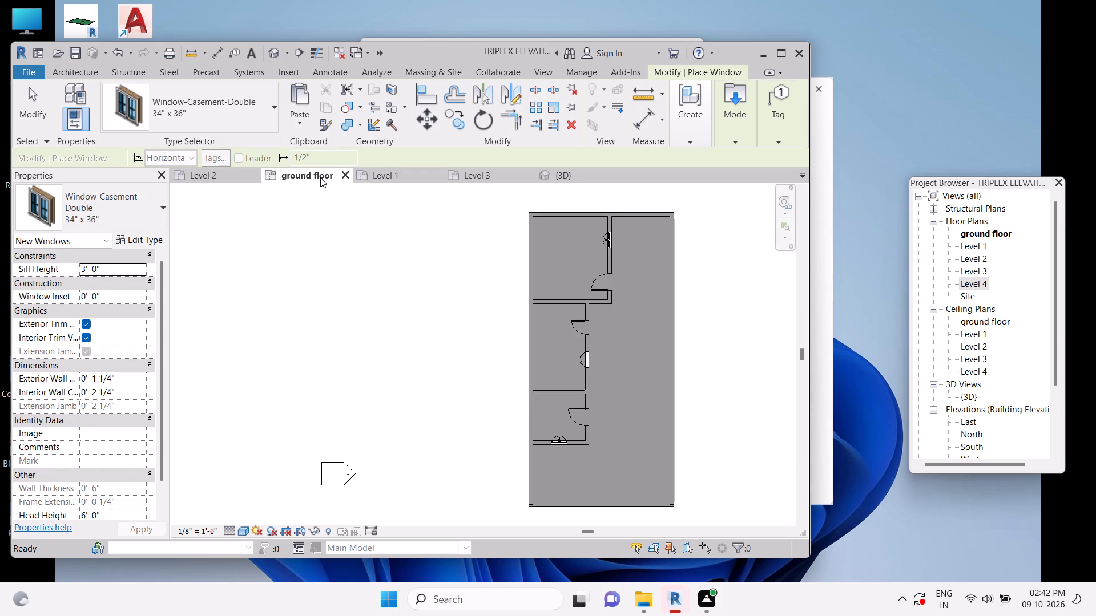
left_click(240, 179)
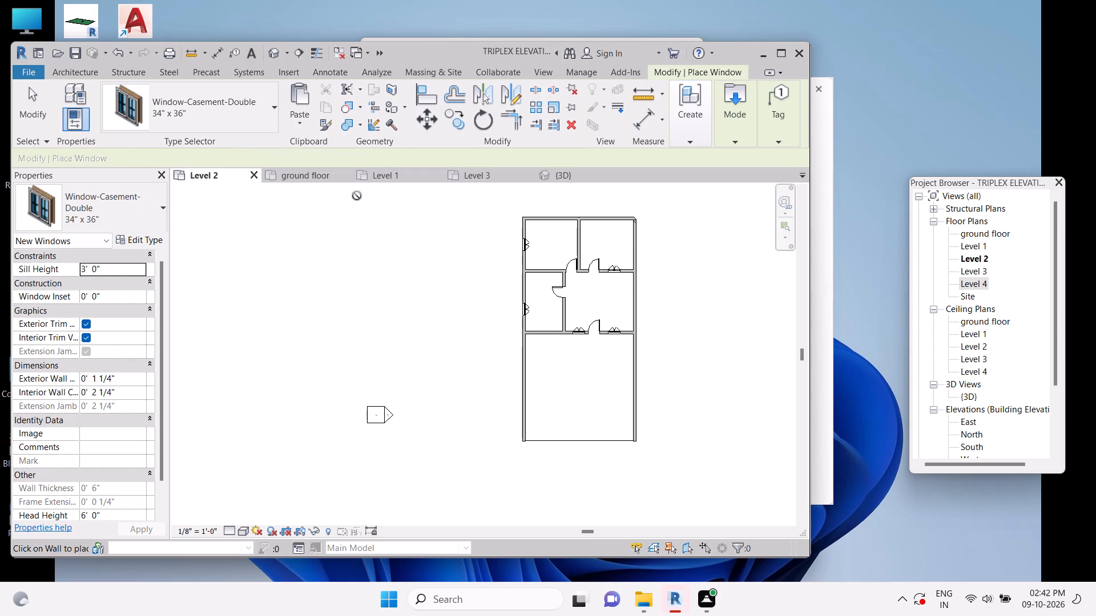
left_click(576, 176)
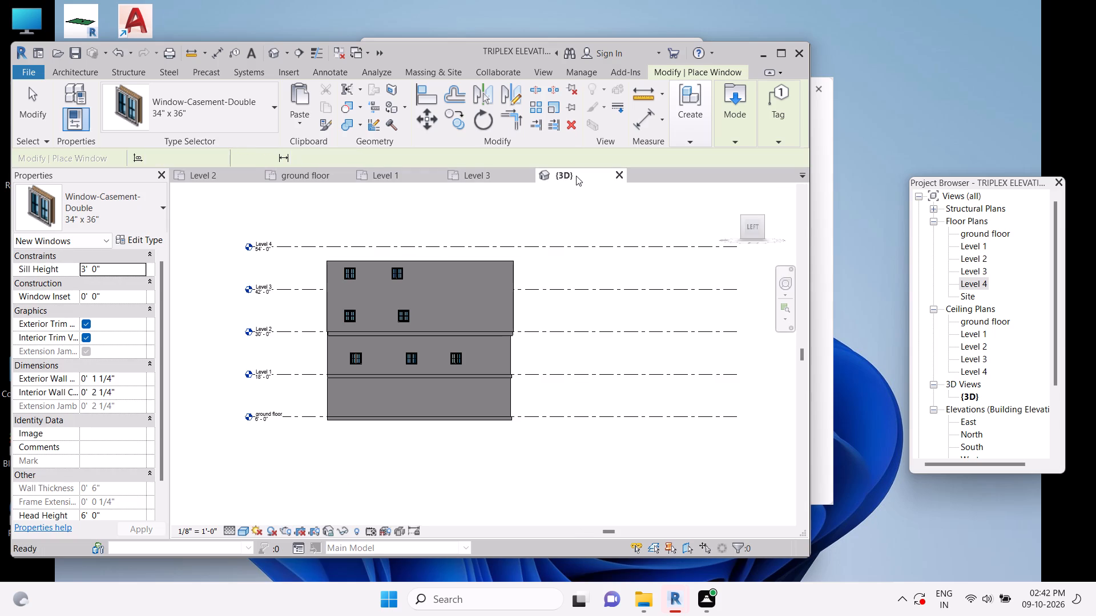
scroll(411, 383, "up", 4)
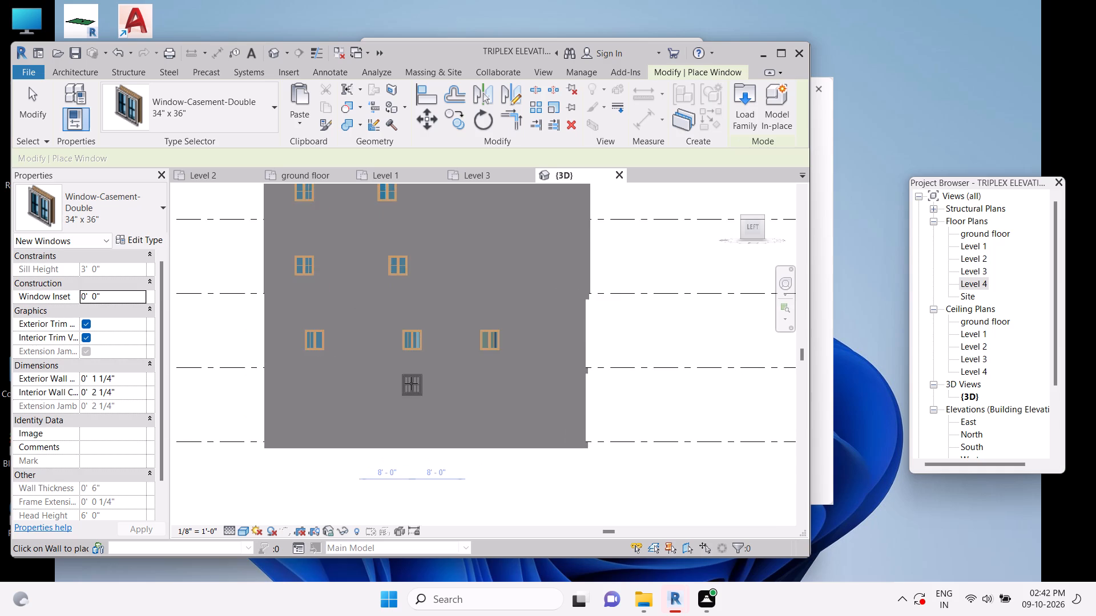
scroll(411, 383, "down", 2)
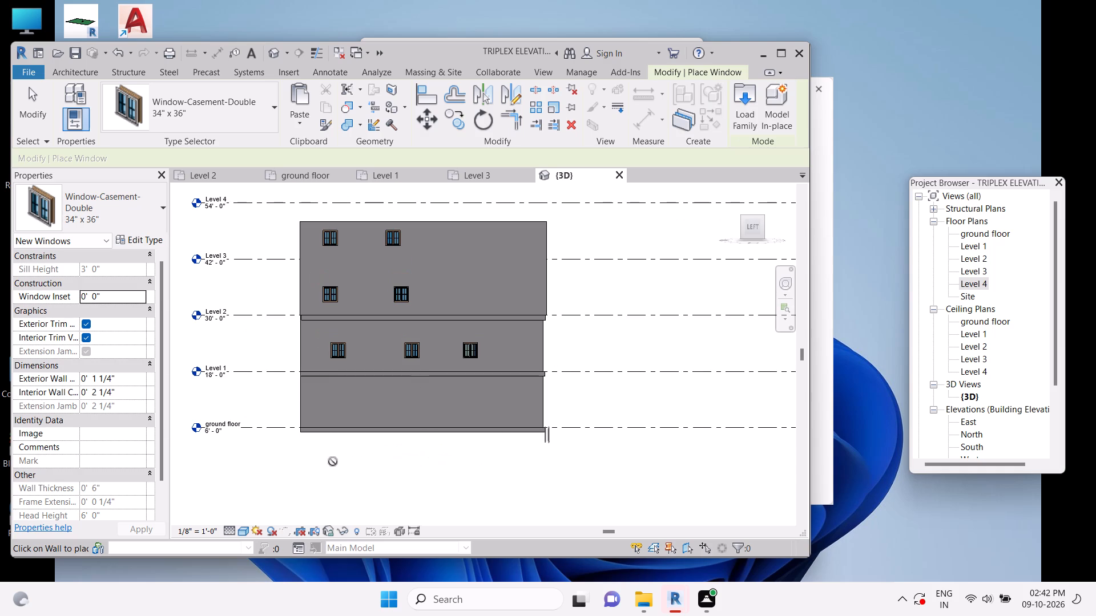
key("Escape")
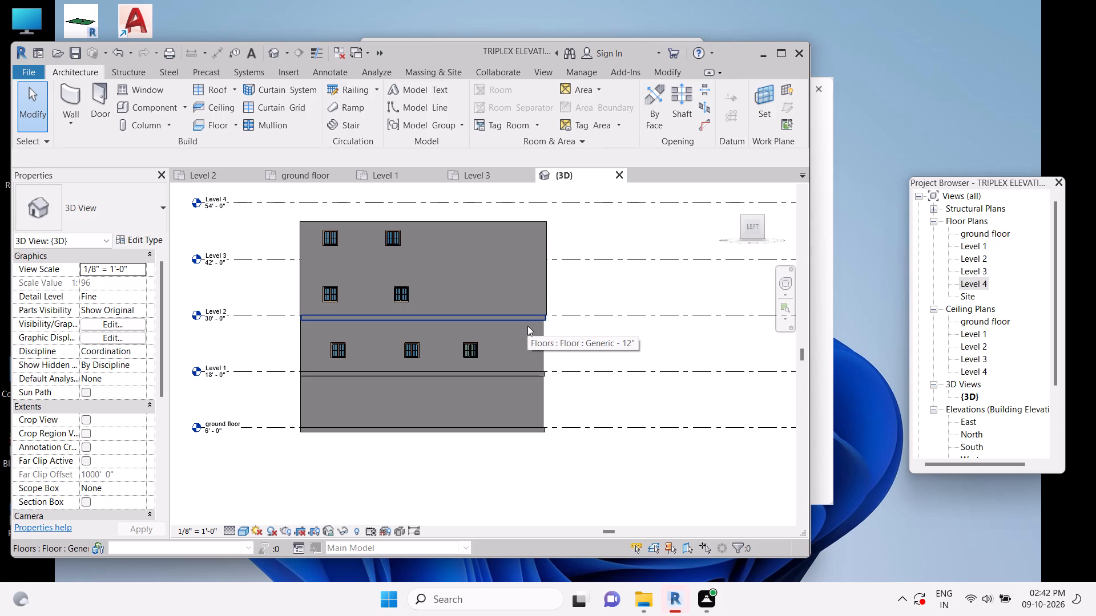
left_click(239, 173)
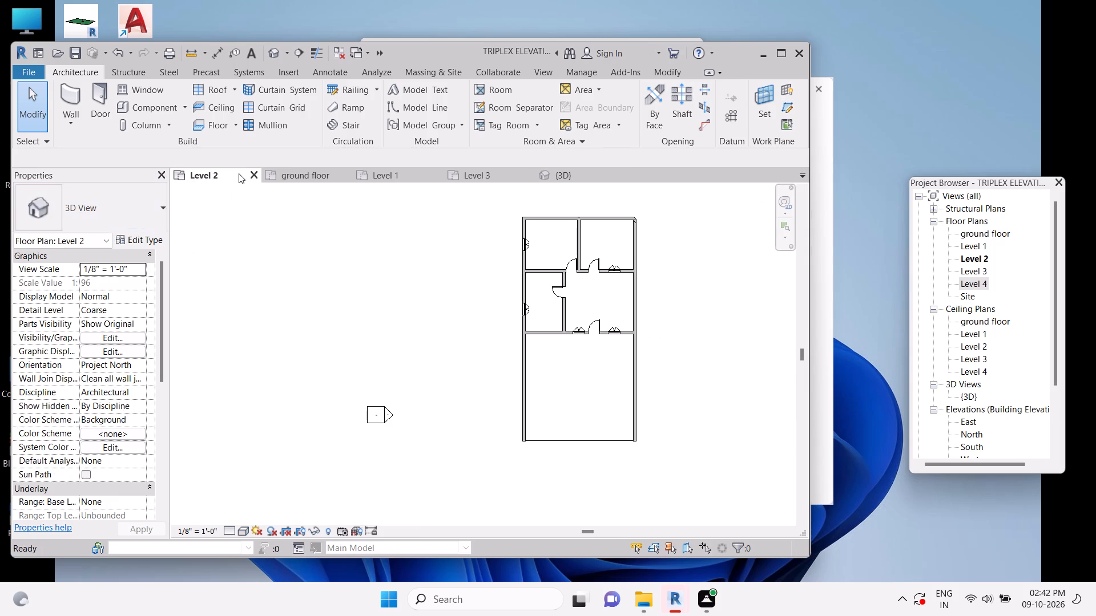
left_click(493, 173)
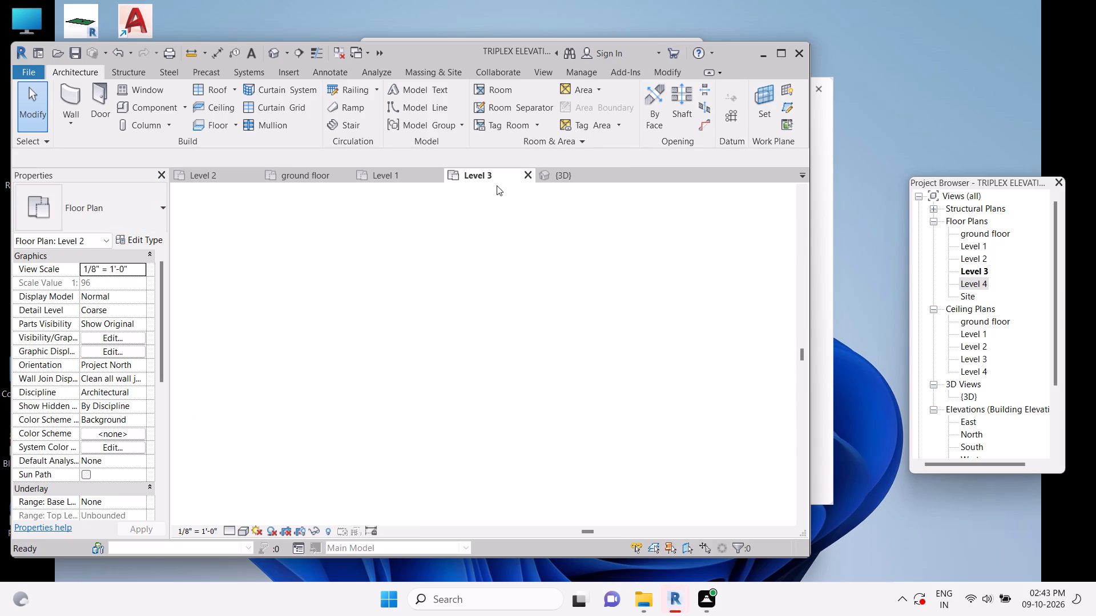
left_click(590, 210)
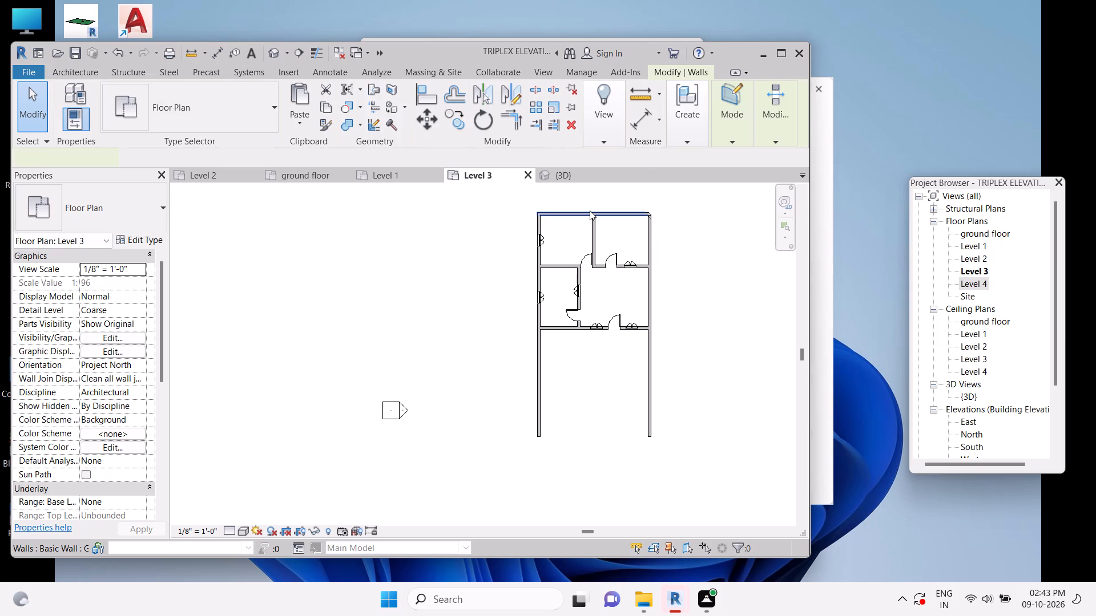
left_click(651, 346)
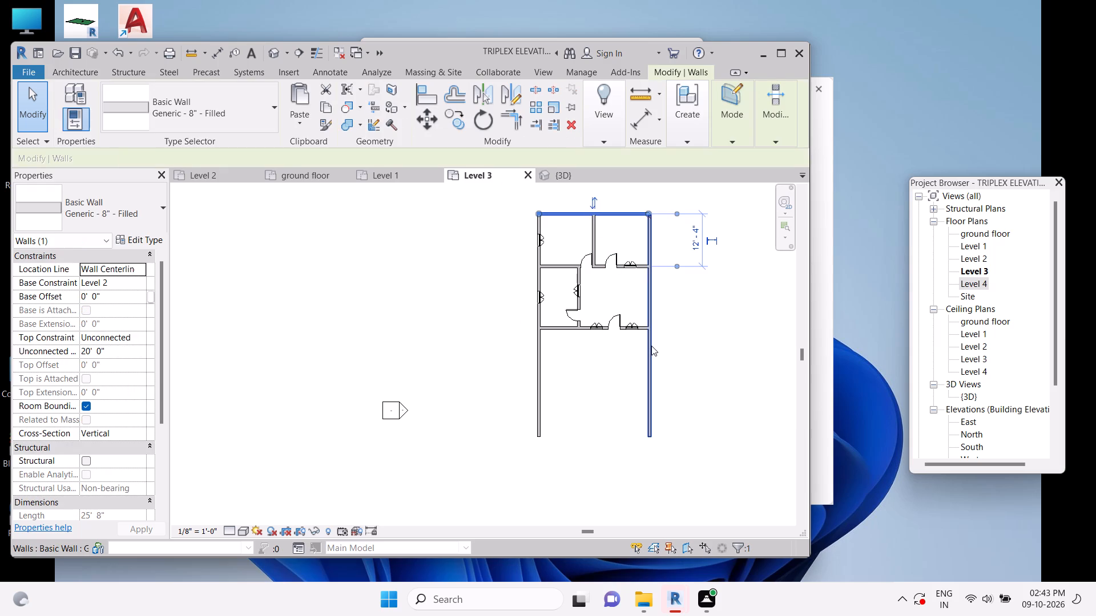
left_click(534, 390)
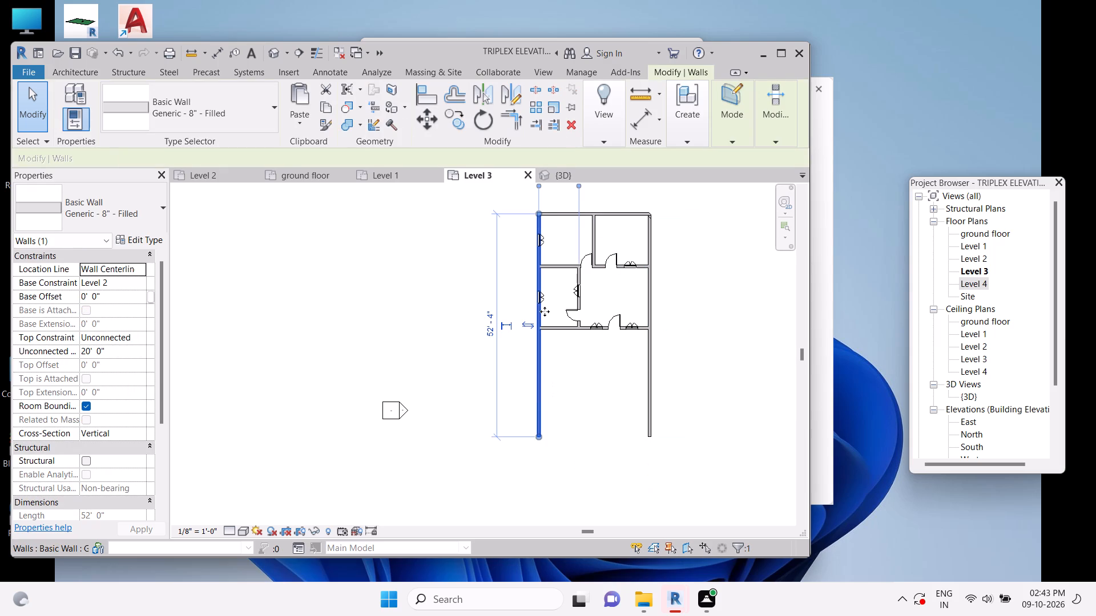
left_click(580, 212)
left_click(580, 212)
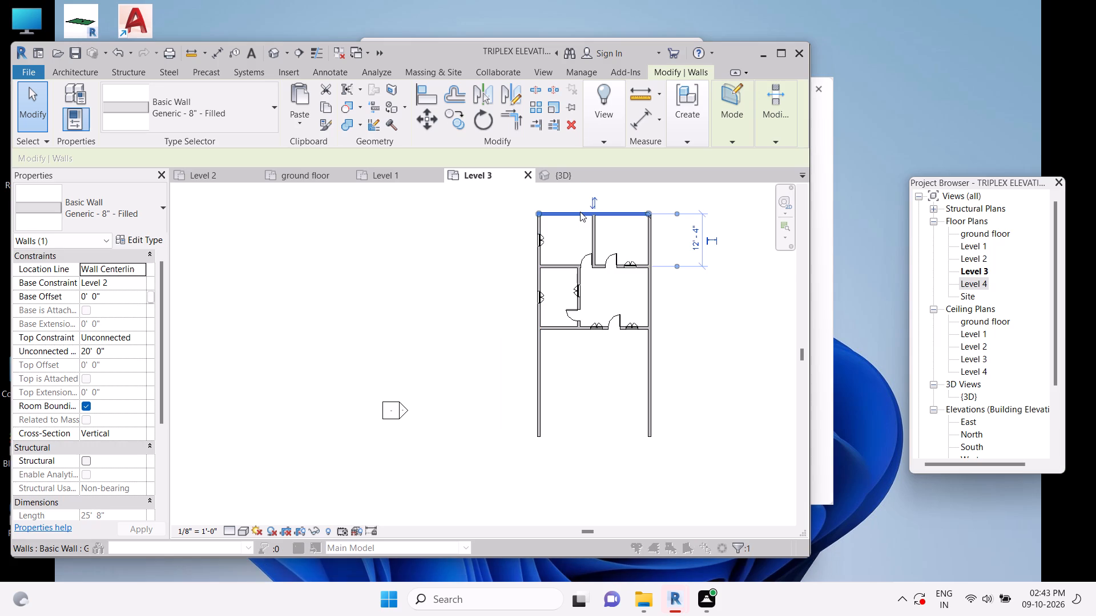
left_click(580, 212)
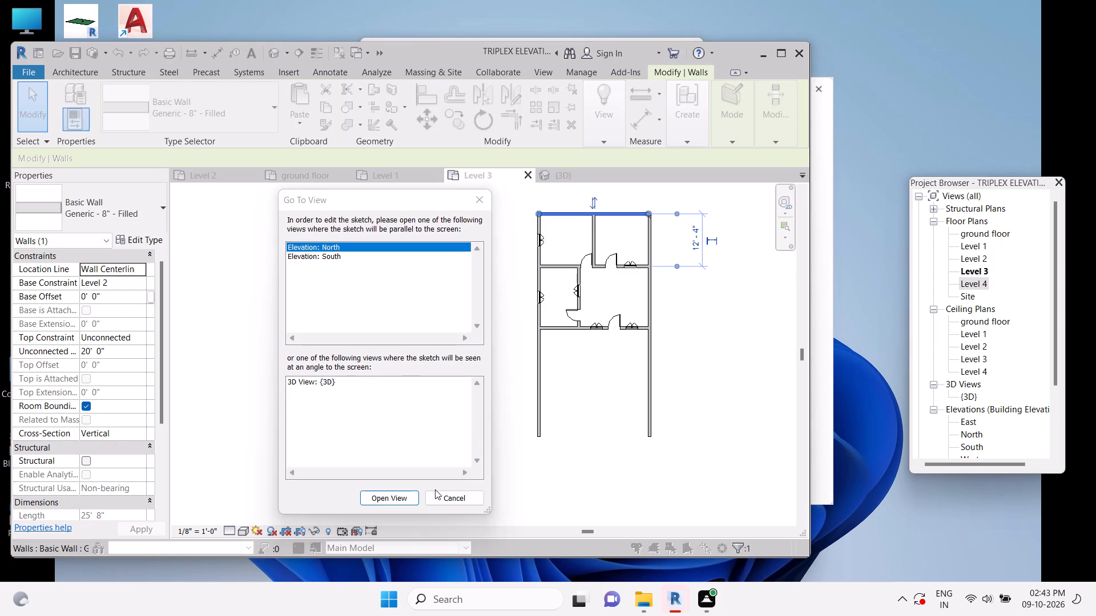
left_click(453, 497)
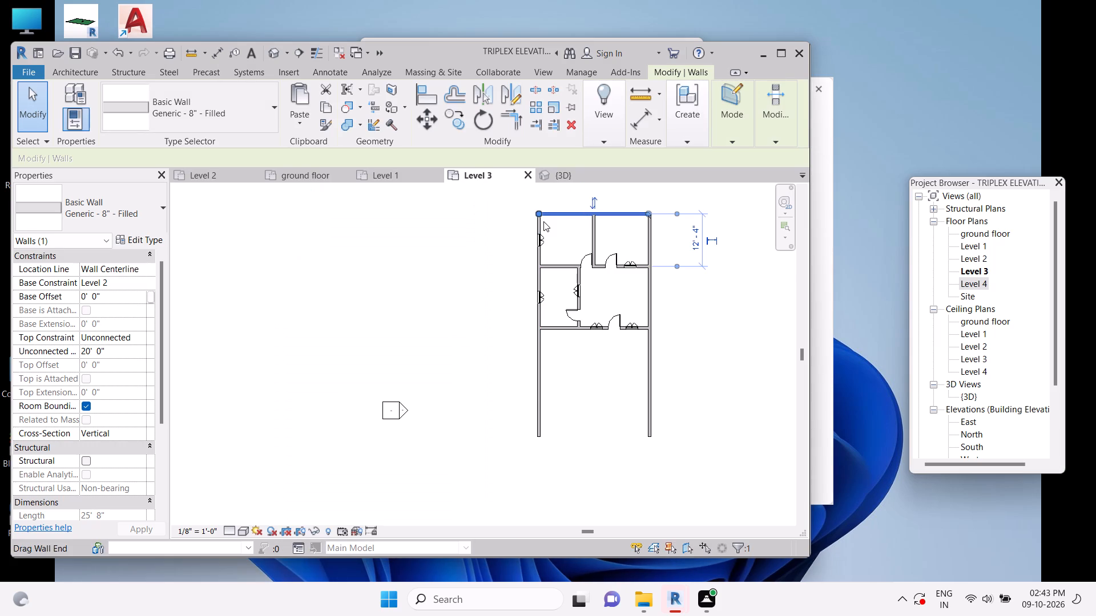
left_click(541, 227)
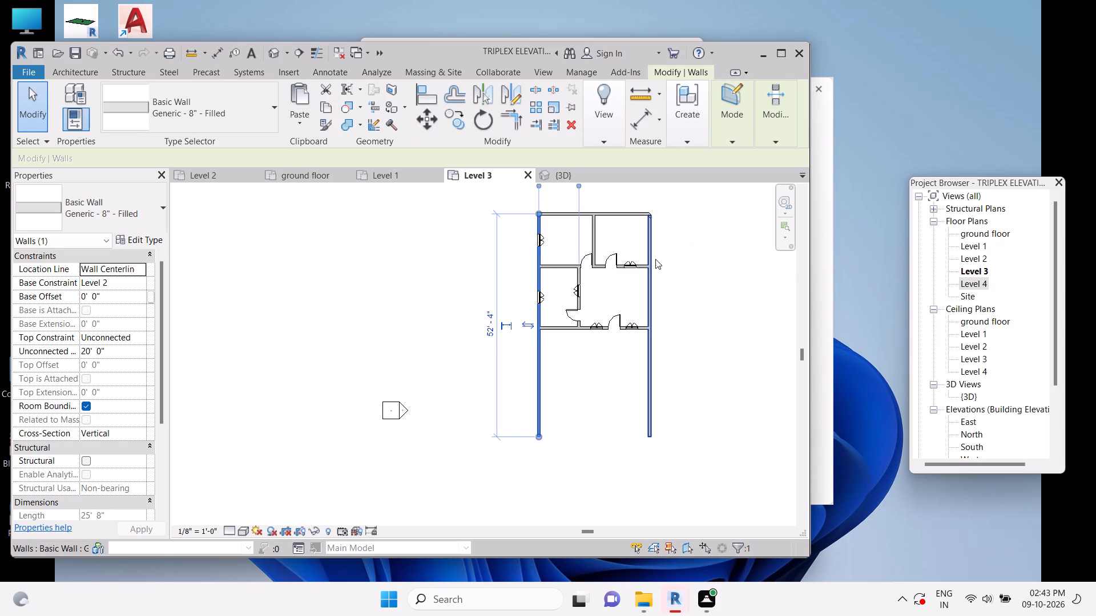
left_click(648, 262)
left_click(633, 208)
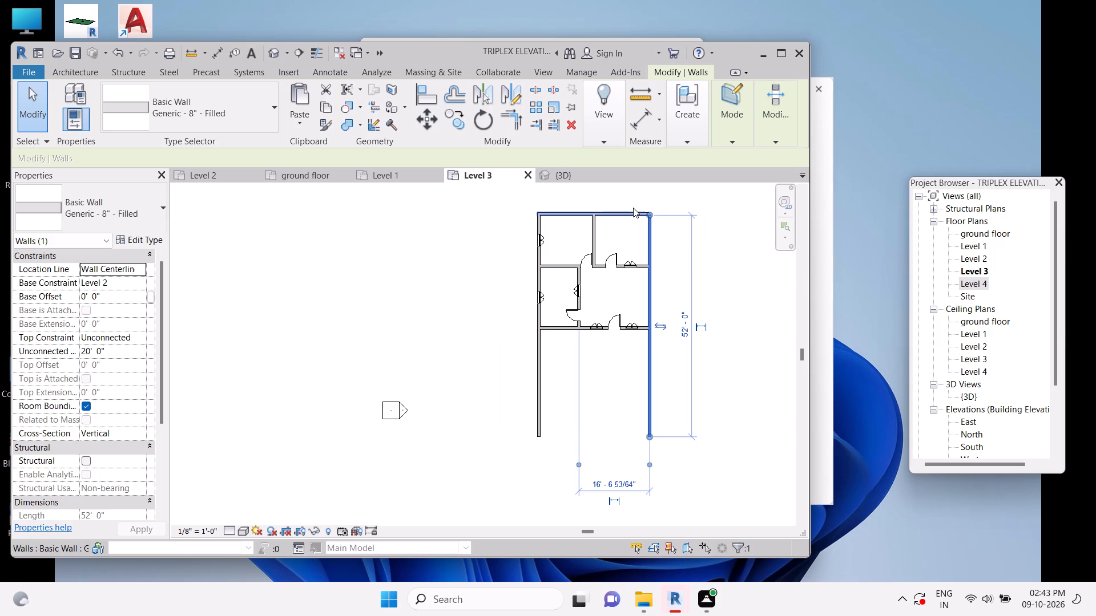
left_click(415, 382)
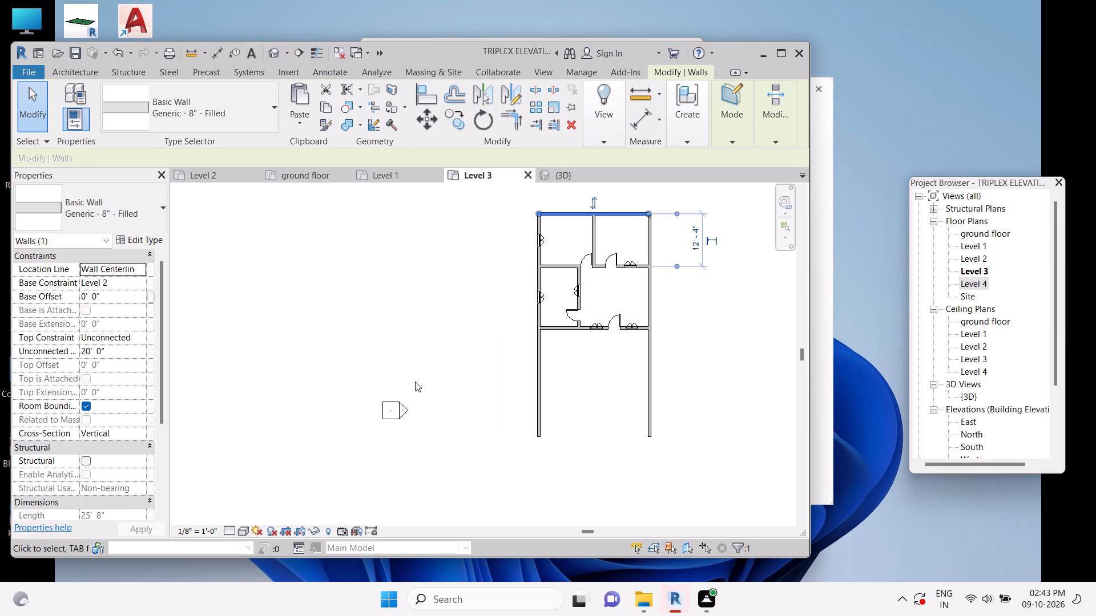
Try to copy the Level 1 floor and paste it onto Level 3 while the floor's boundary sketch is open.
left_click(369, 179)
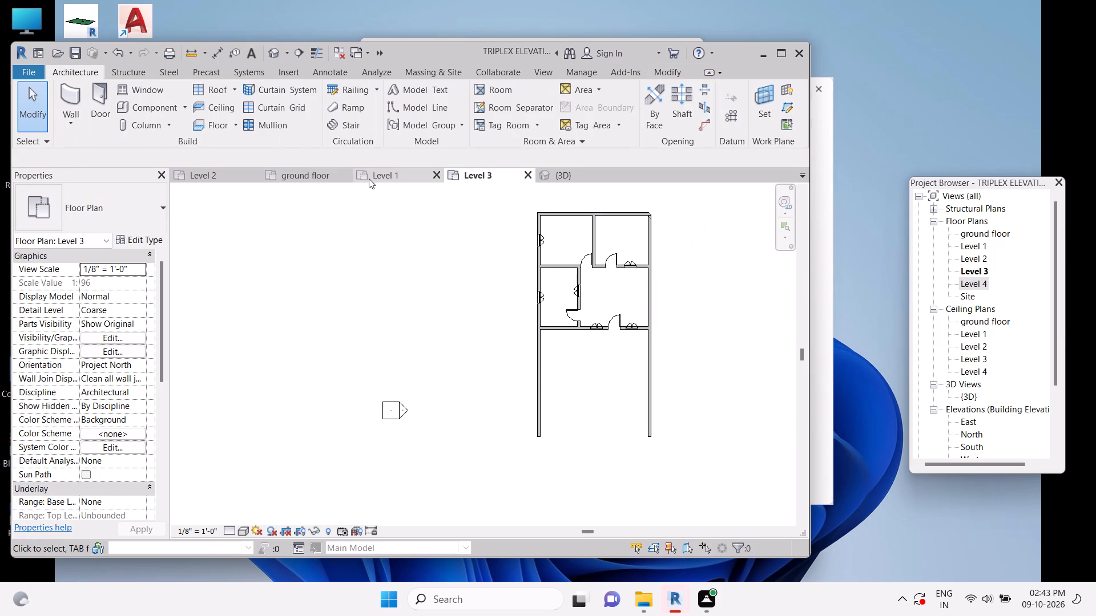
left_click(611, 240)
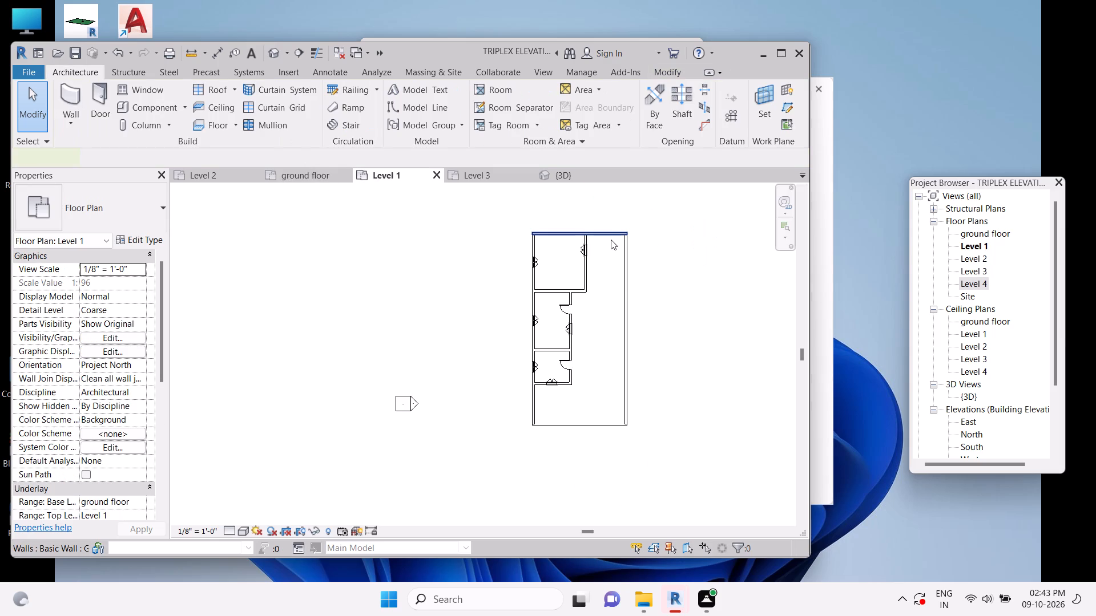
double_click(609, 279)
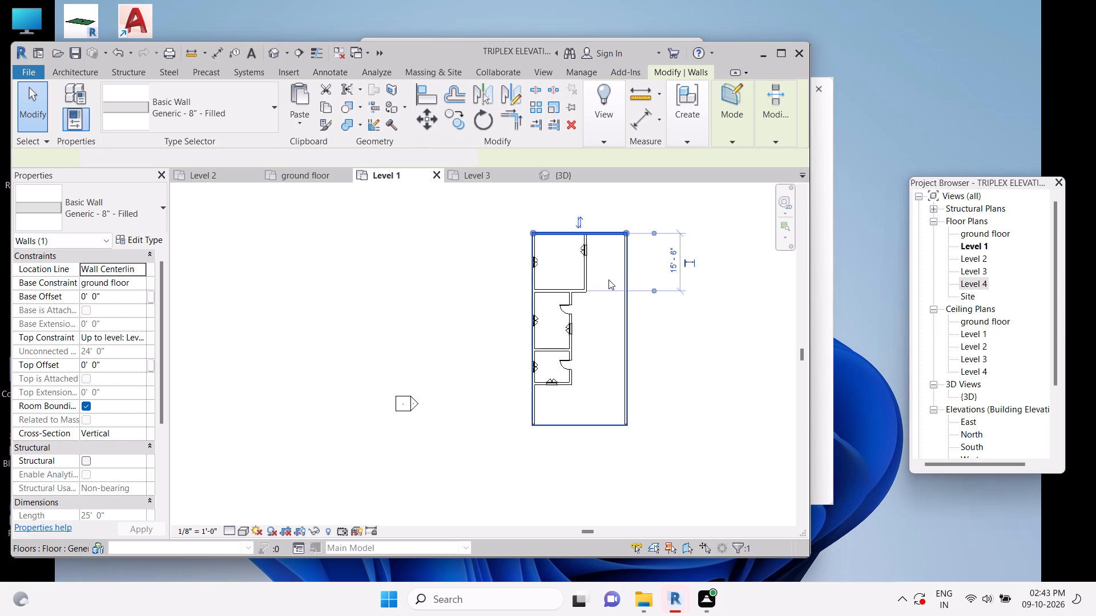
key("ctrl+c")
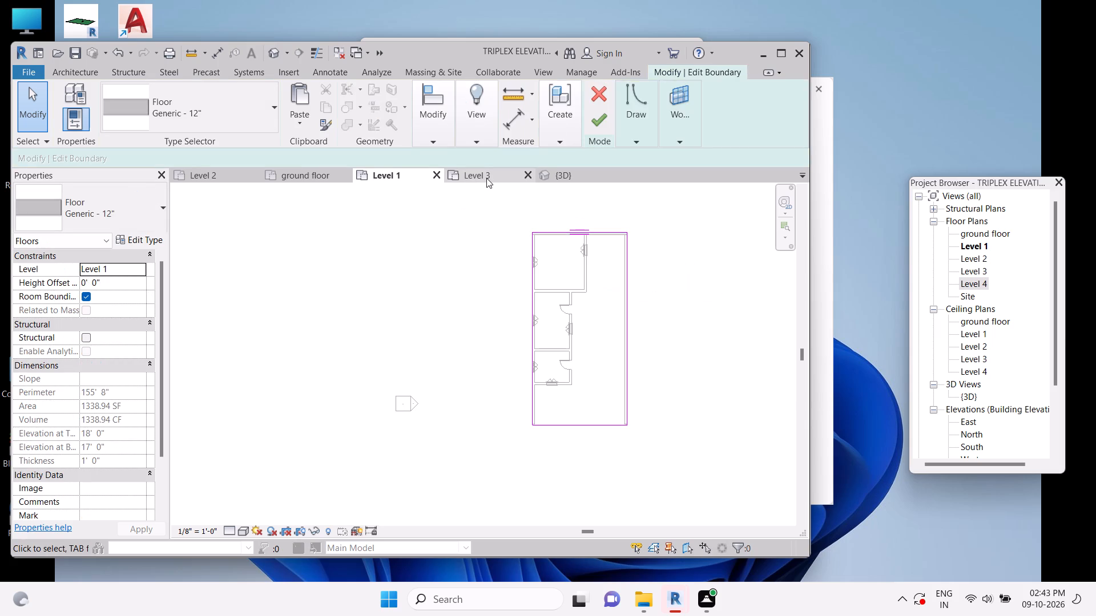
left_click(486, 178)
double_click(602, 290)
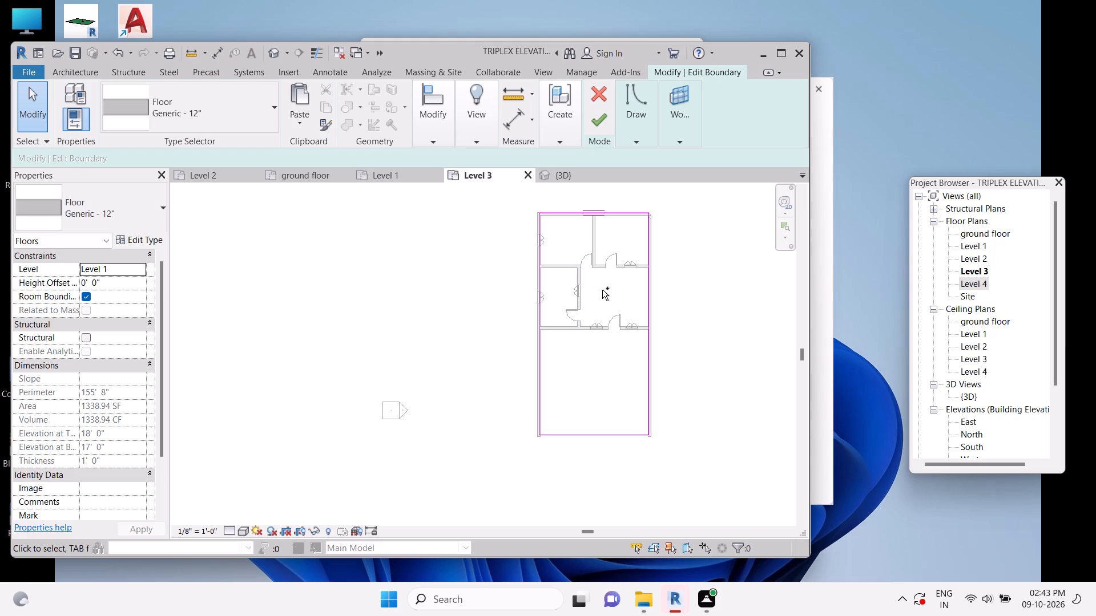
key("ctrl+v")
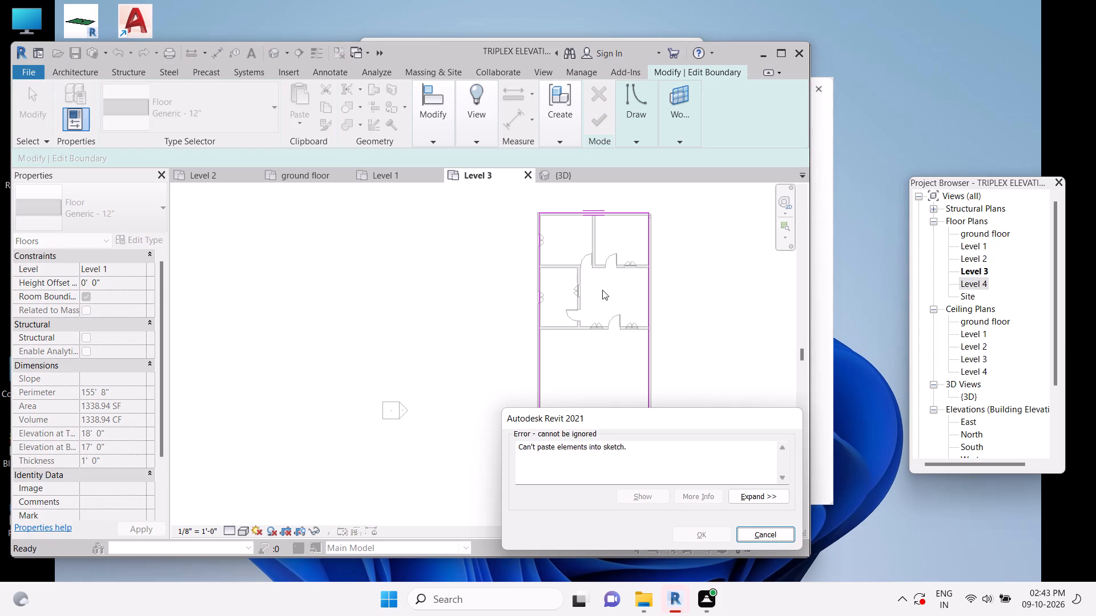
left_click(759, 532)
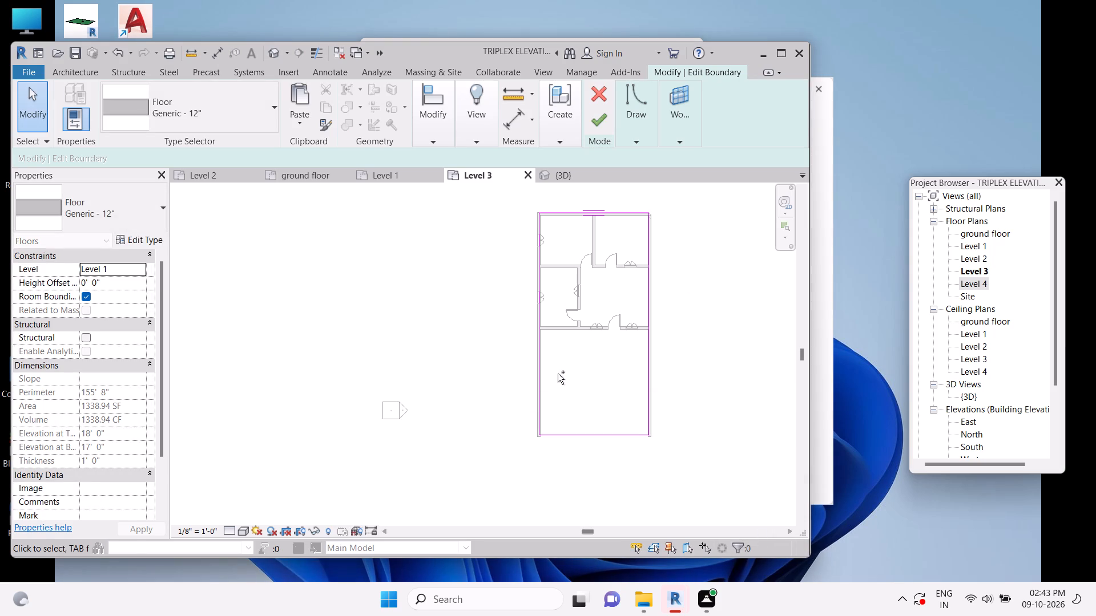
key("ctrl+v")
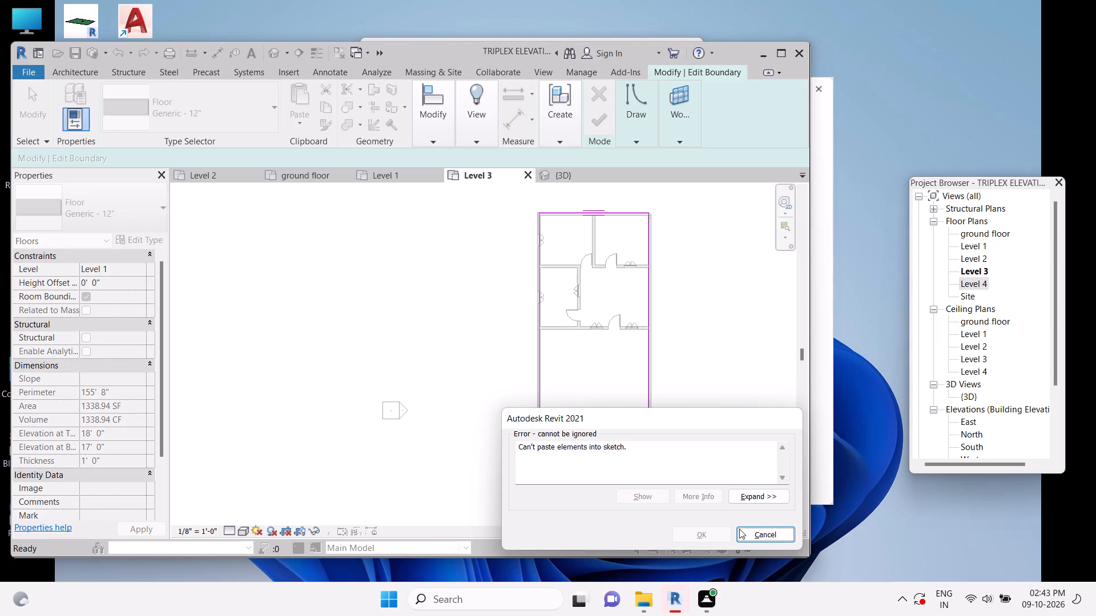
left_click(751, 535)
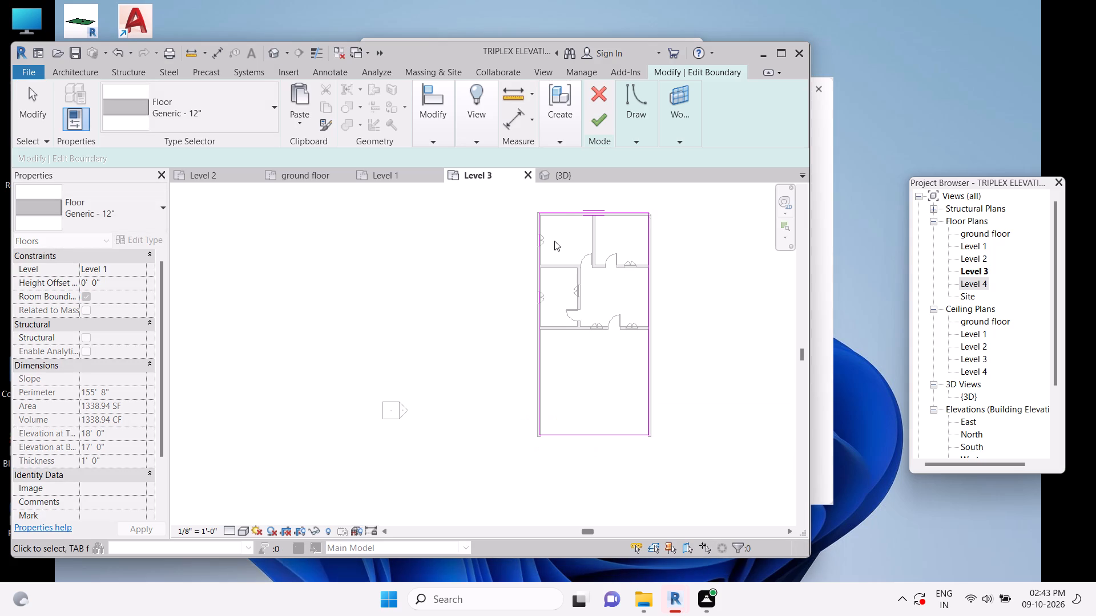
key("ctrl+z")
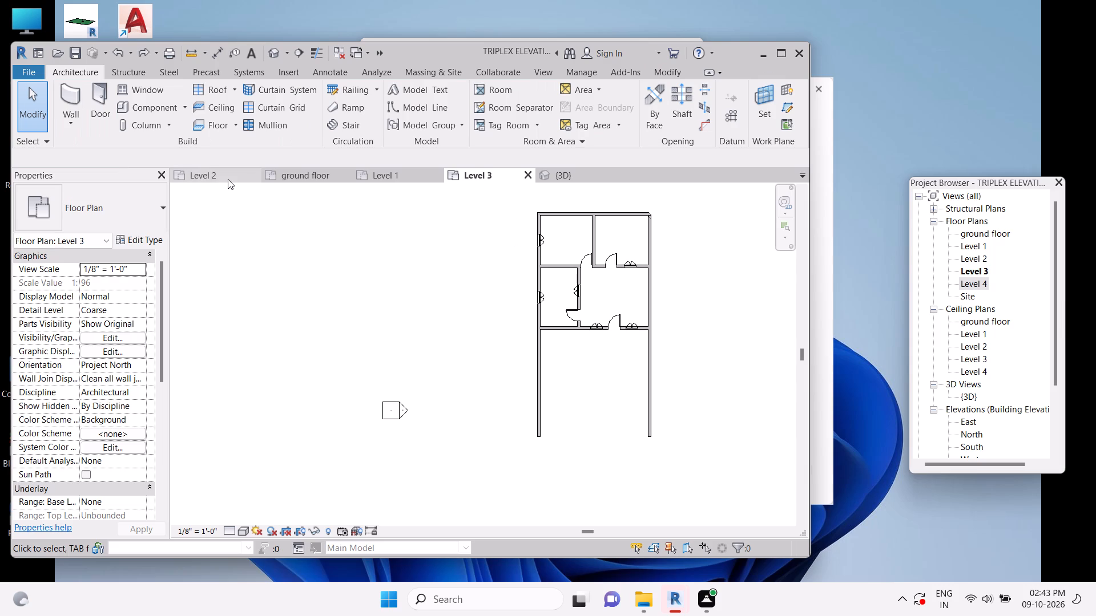
Copy the Generic - 12" floor slab from Level 1 and paste it onto Level 3, aligned with the south-west corner of the outer walls.
left_click(390, 179)
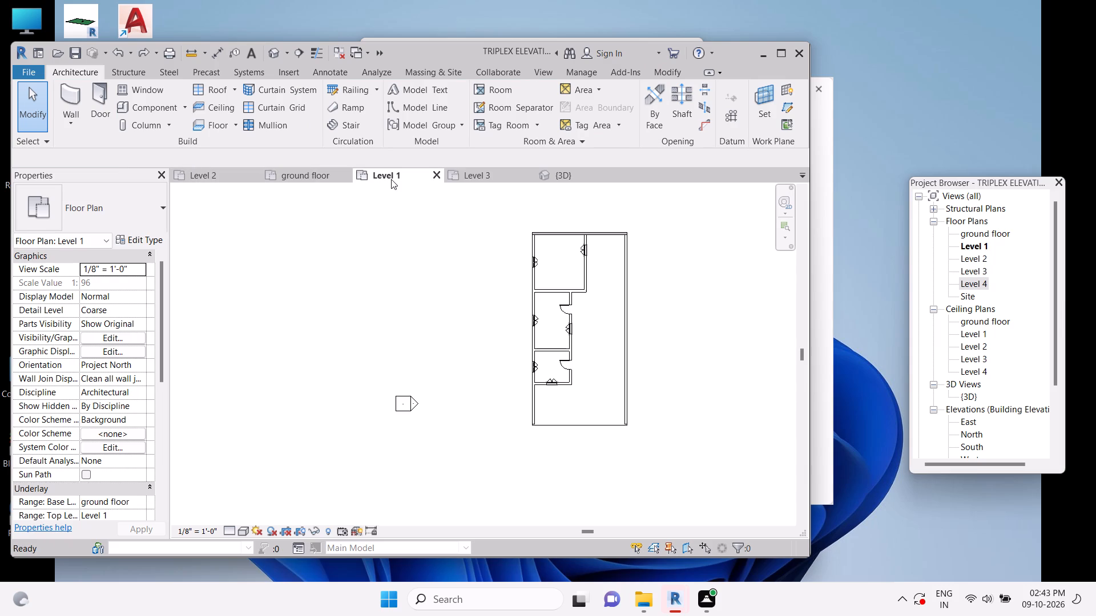
left_click(567, 238)
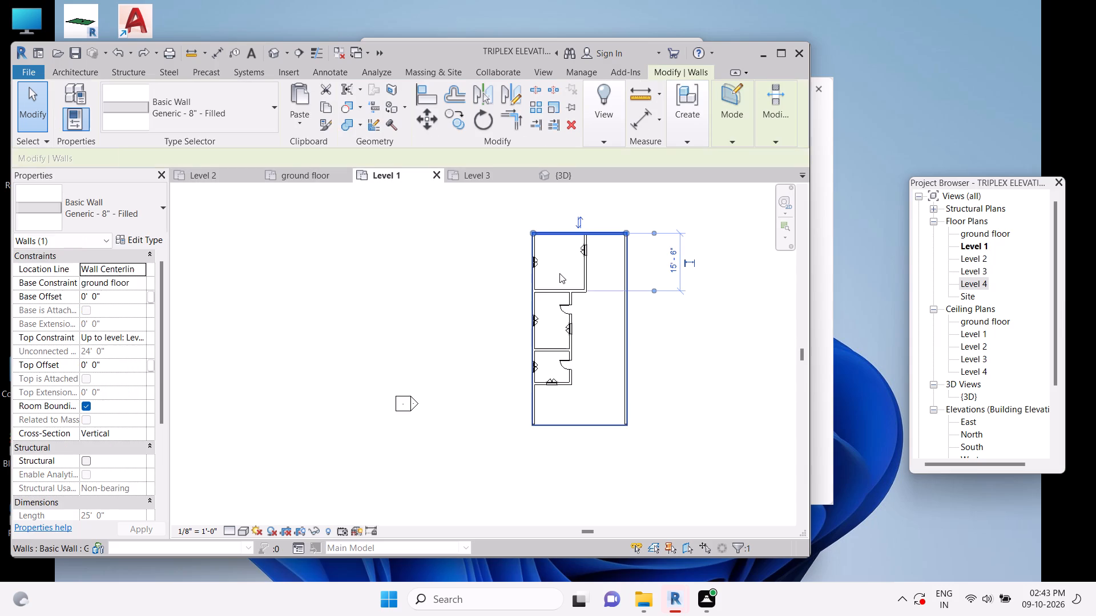
left_click(553, 313)
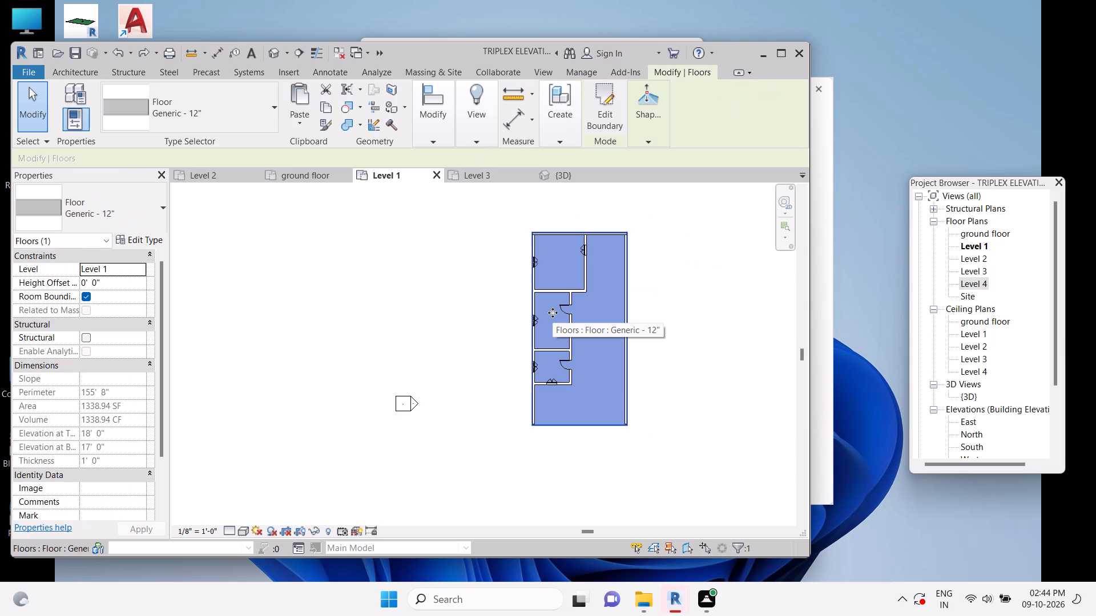
key("ctrl+c")
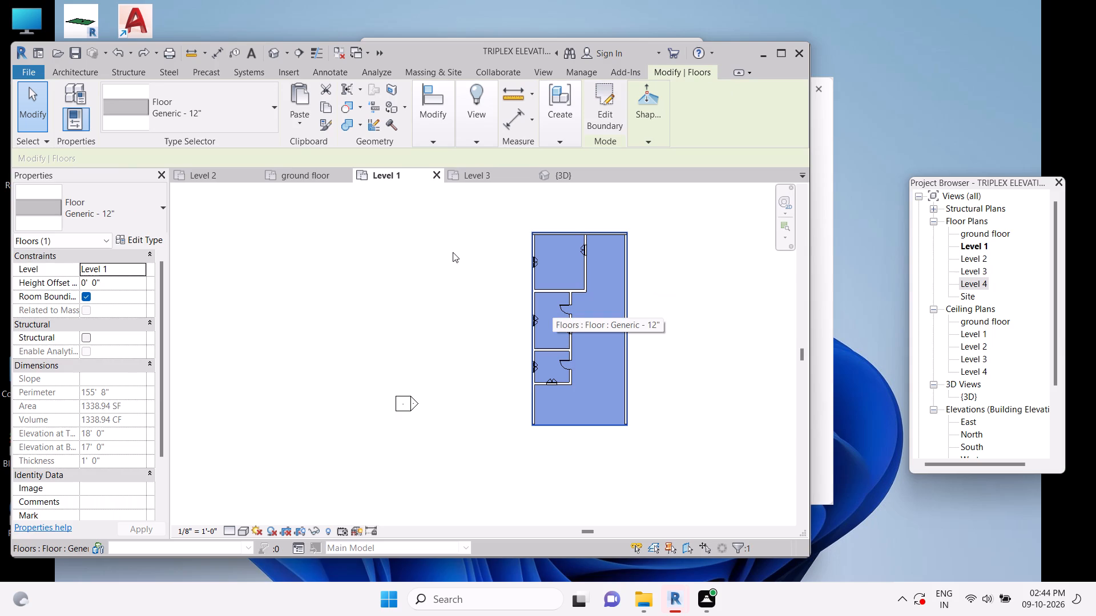
left_click(479, 178)
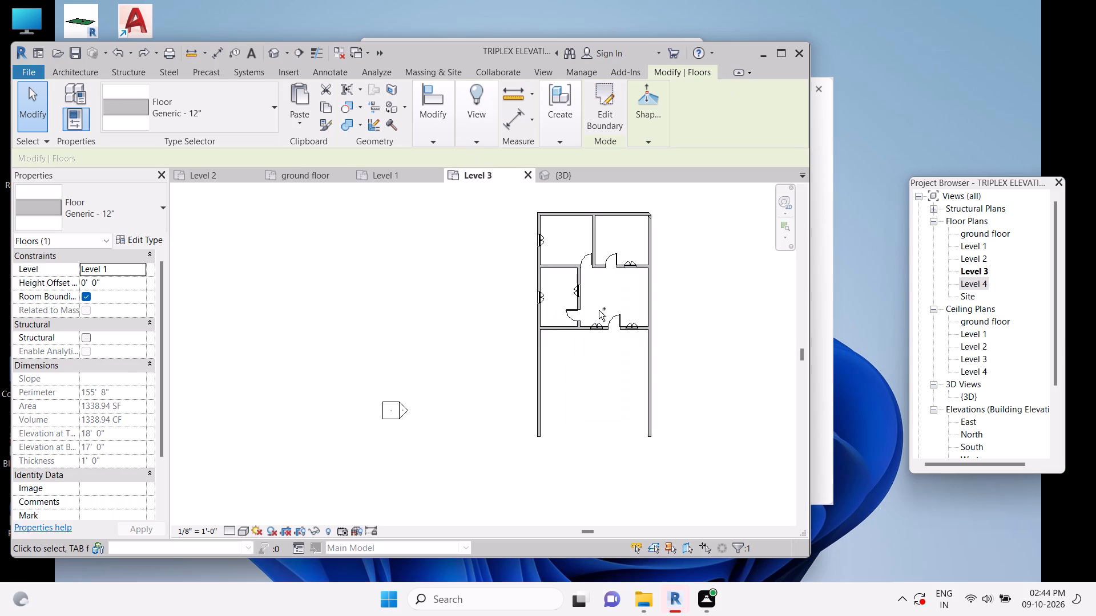
key("ctrl+v")
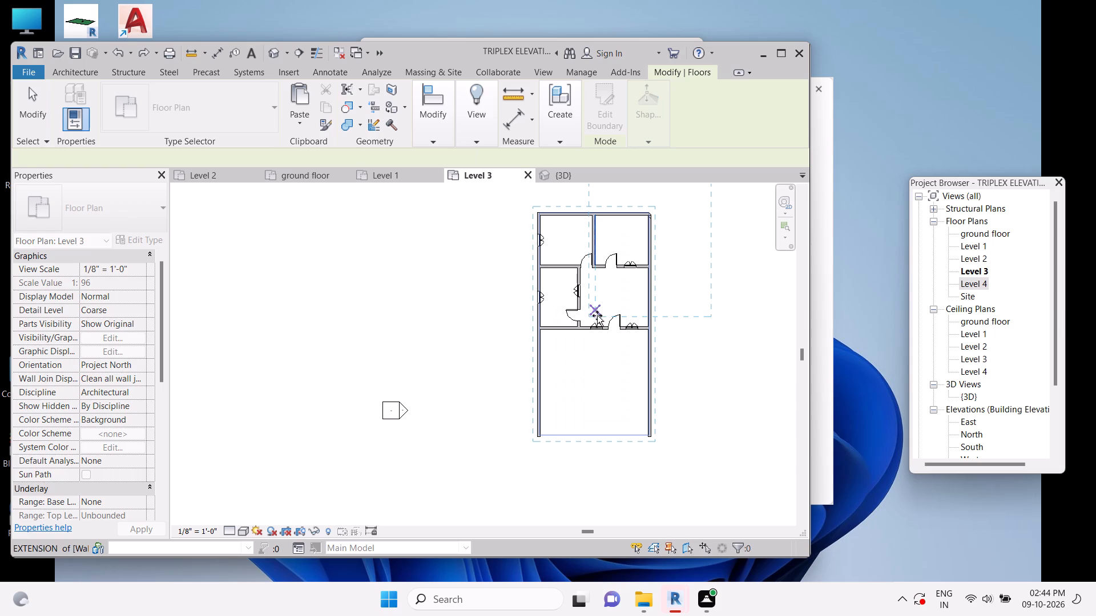
triple_click(543, 432)
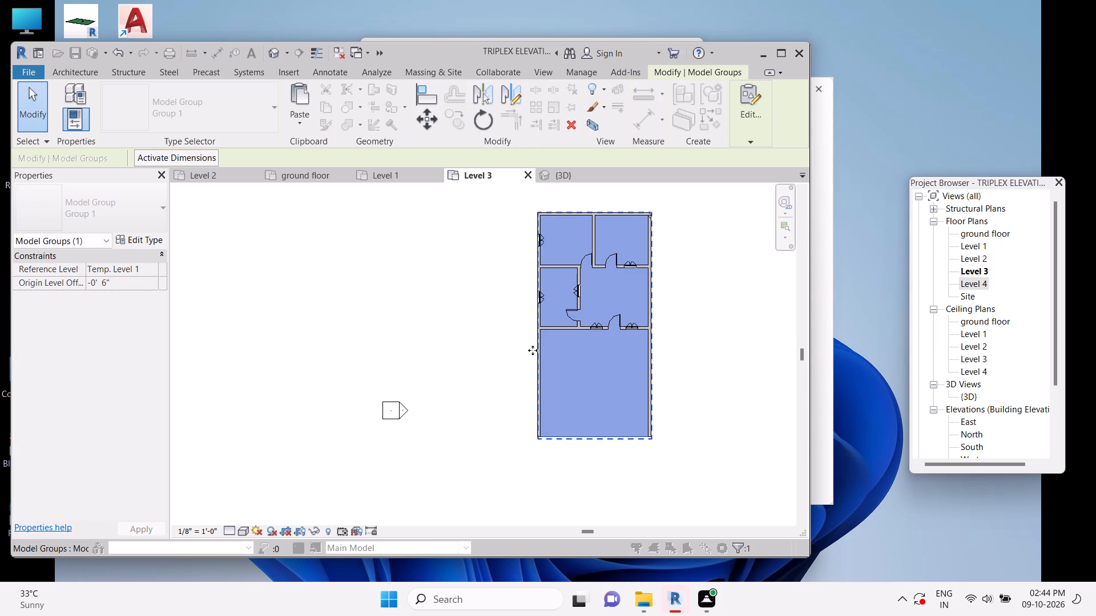
left_click(558, 171)
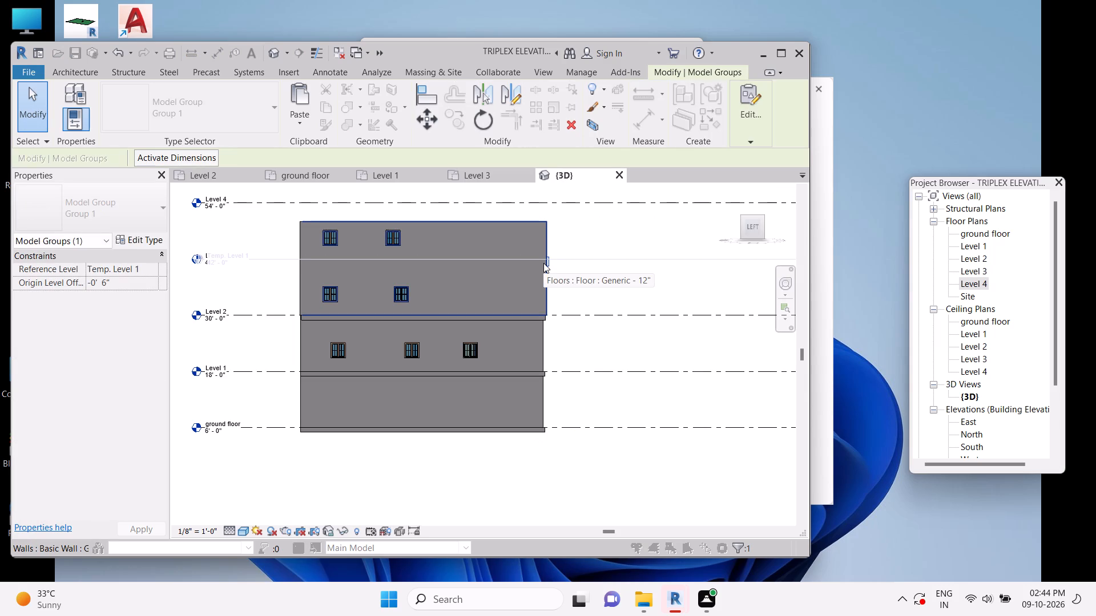
scroll(543, 263, "down", 1)
scroll(543, 263, "up", 4)
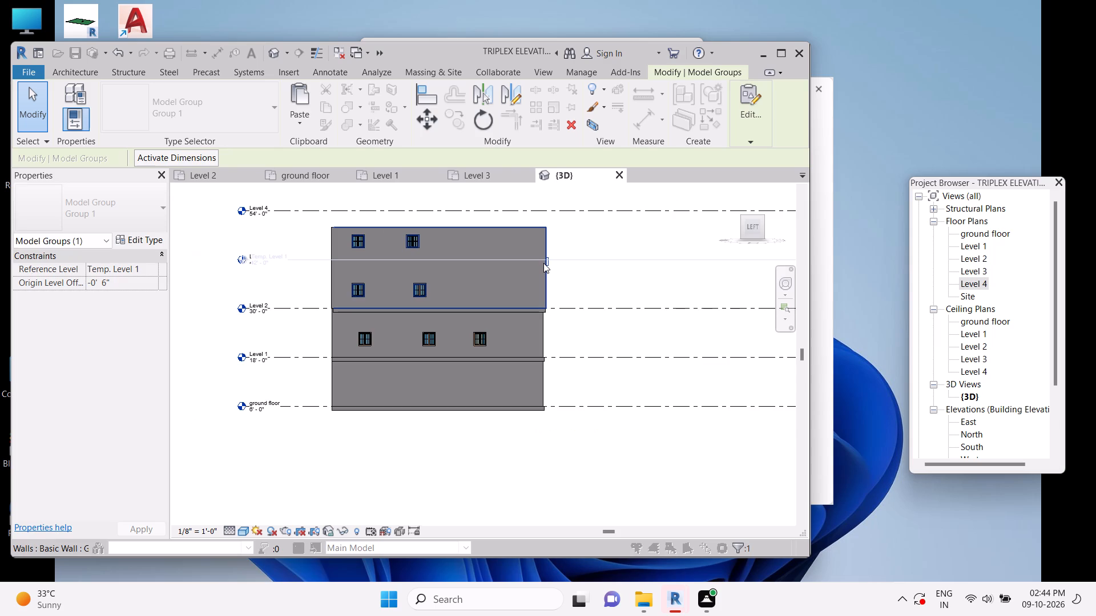
scroll(543, 263, "down", 1)
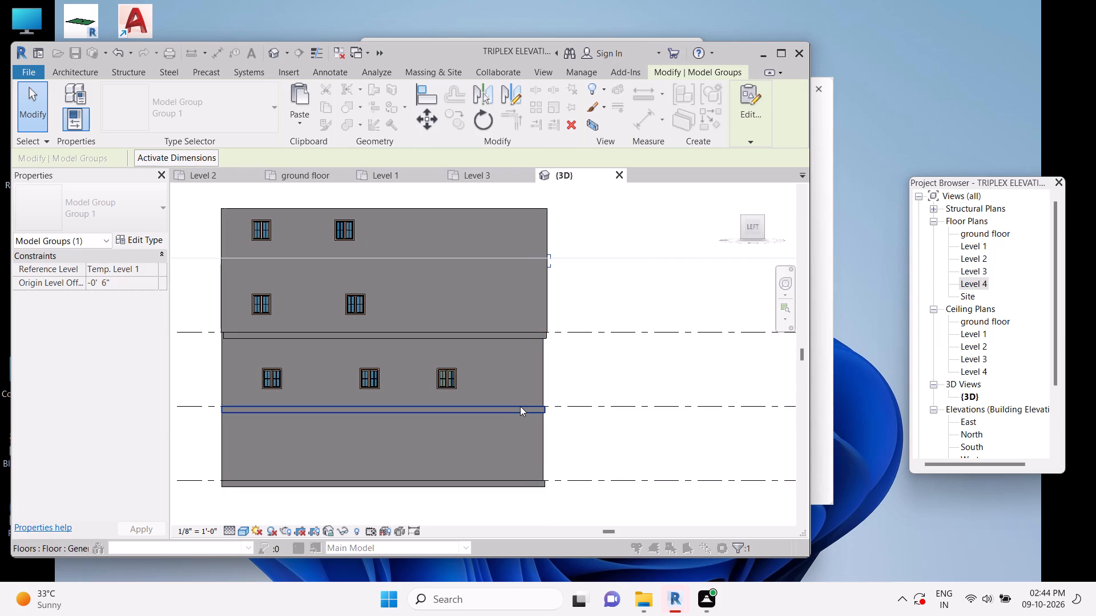
scroll(520, 406, "down", 3)
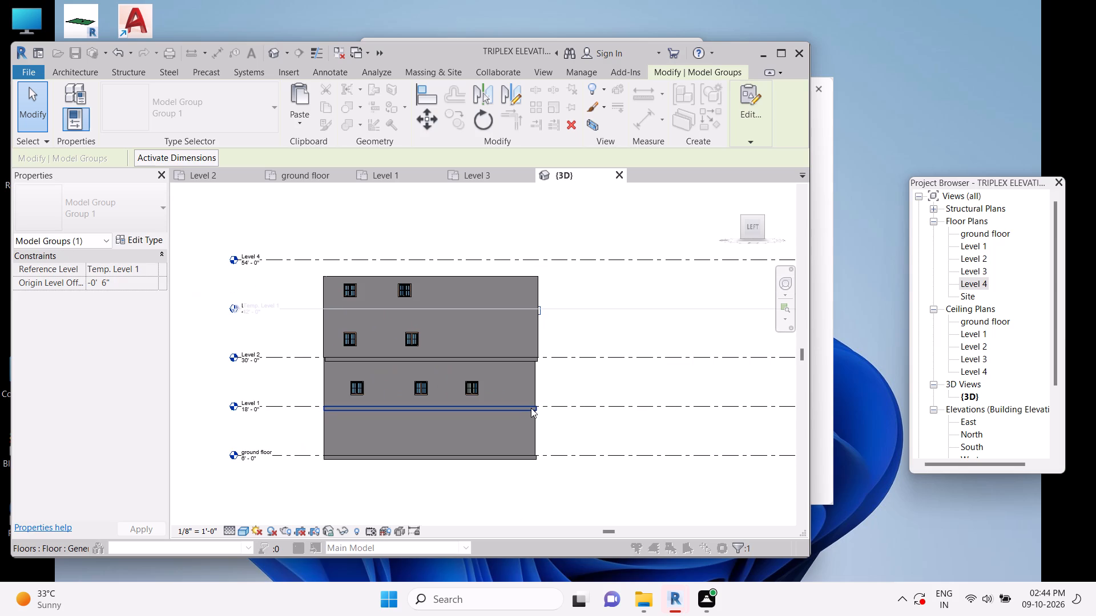
left_click(531, 460)
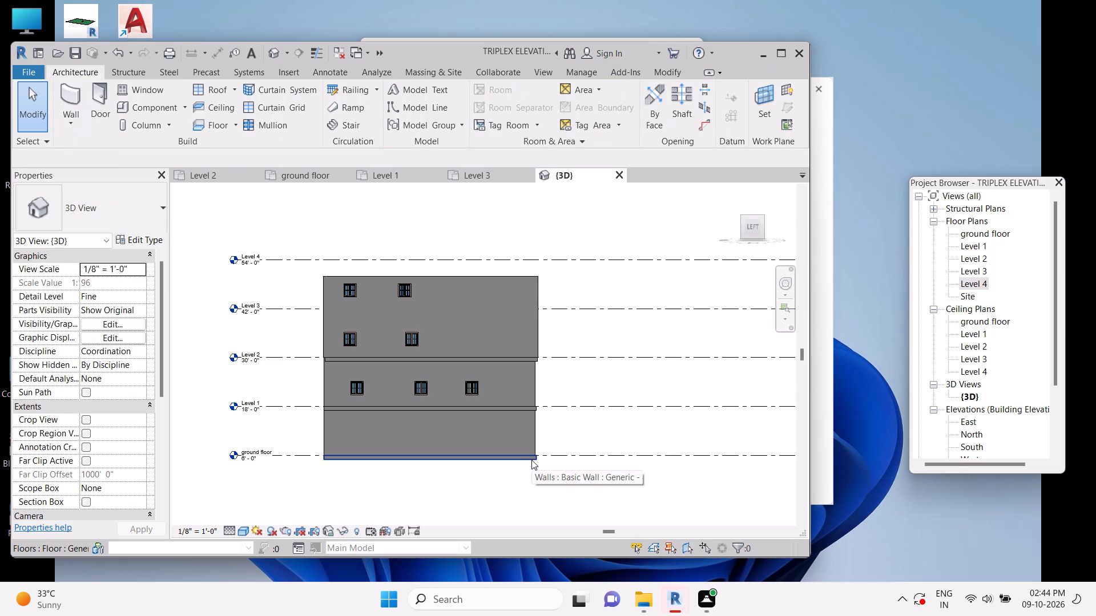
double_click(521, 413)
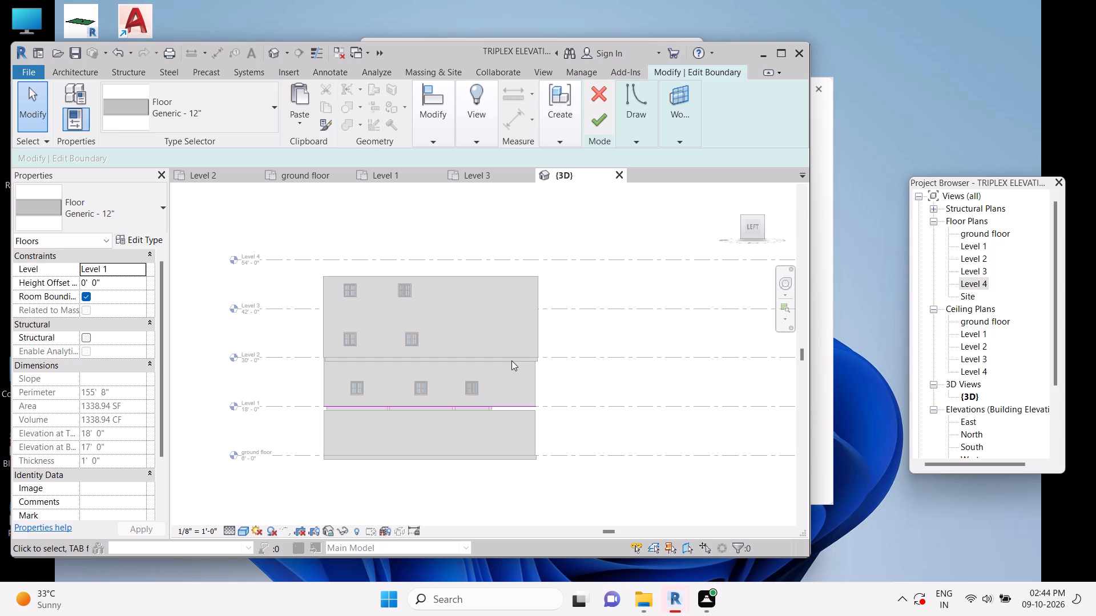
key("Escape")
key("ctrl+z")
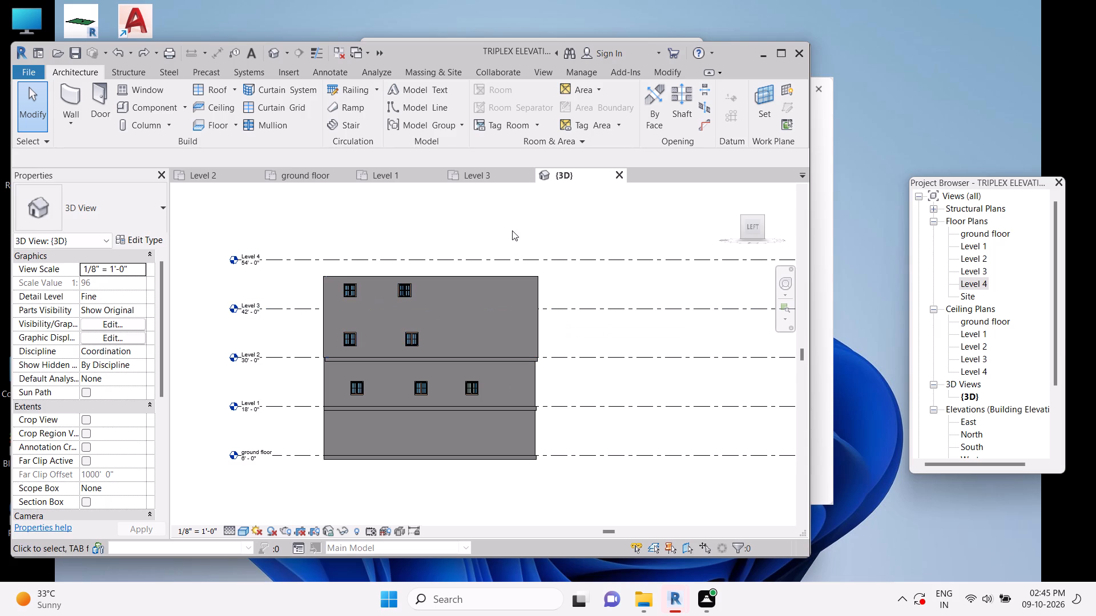
Open the Level 3 floor's boundary sketch and delete its four boundary lines.
left_click(478, 180)
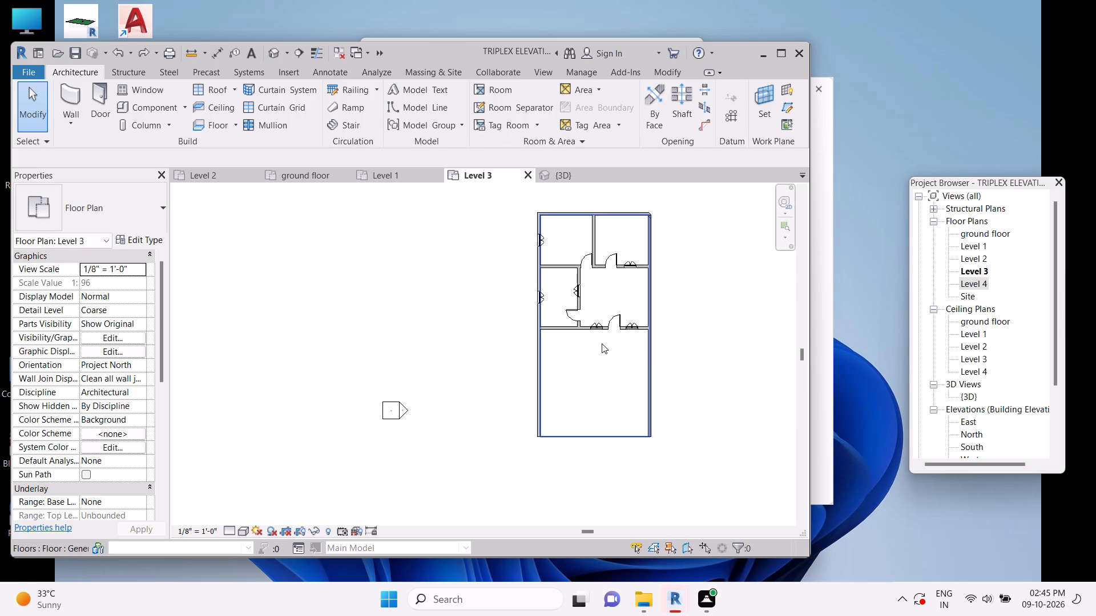
left_click(602, 343)
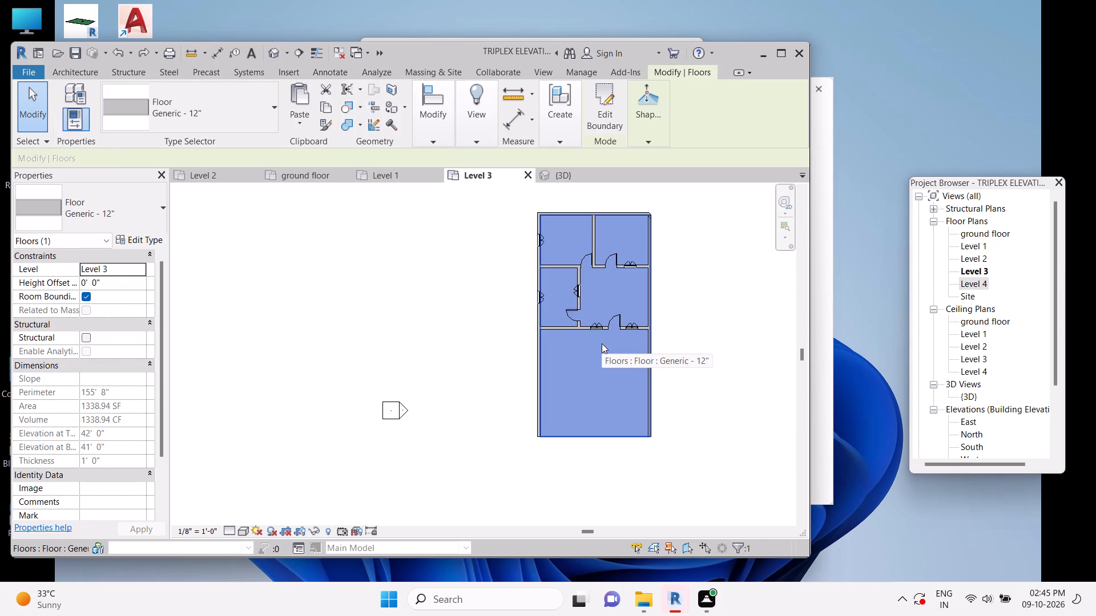
left_click(667, 317)
left_click(610, 374)
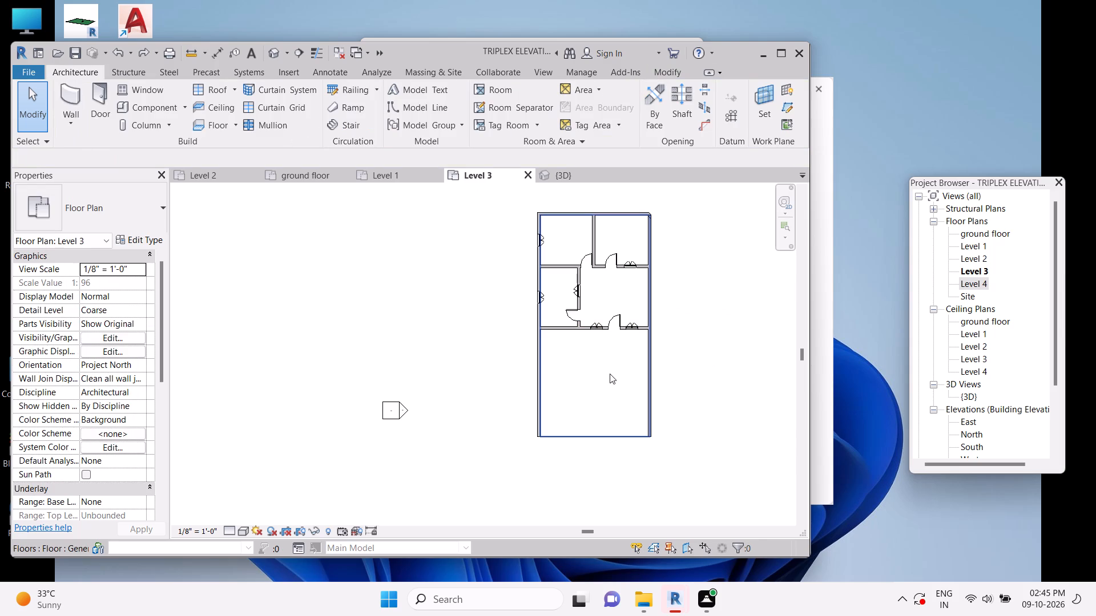
double_click(610, 374)
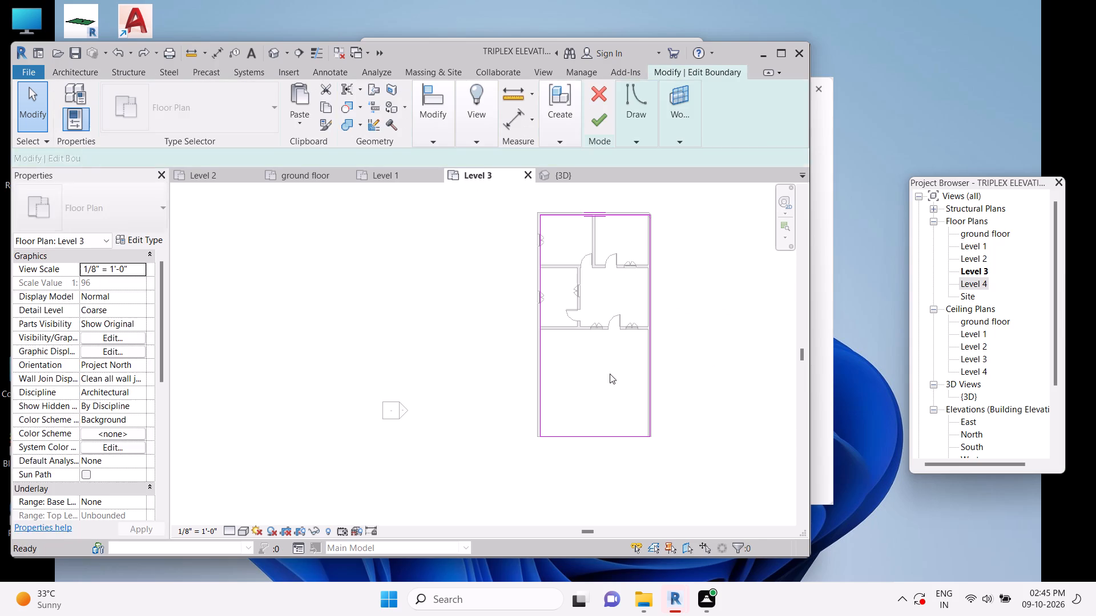
key("Escape")
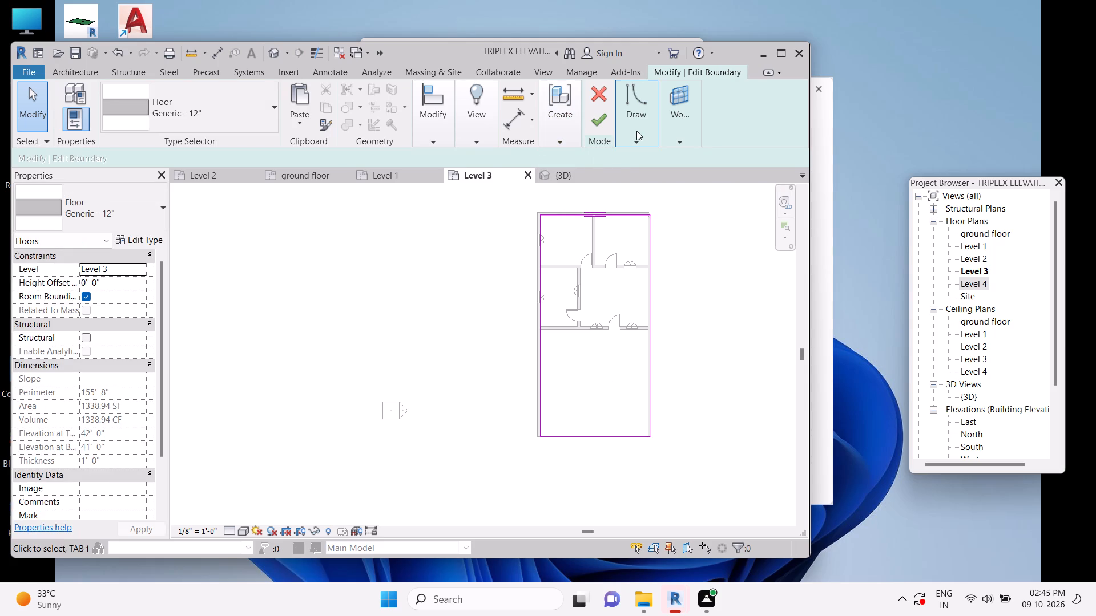
left_click(579, 178)
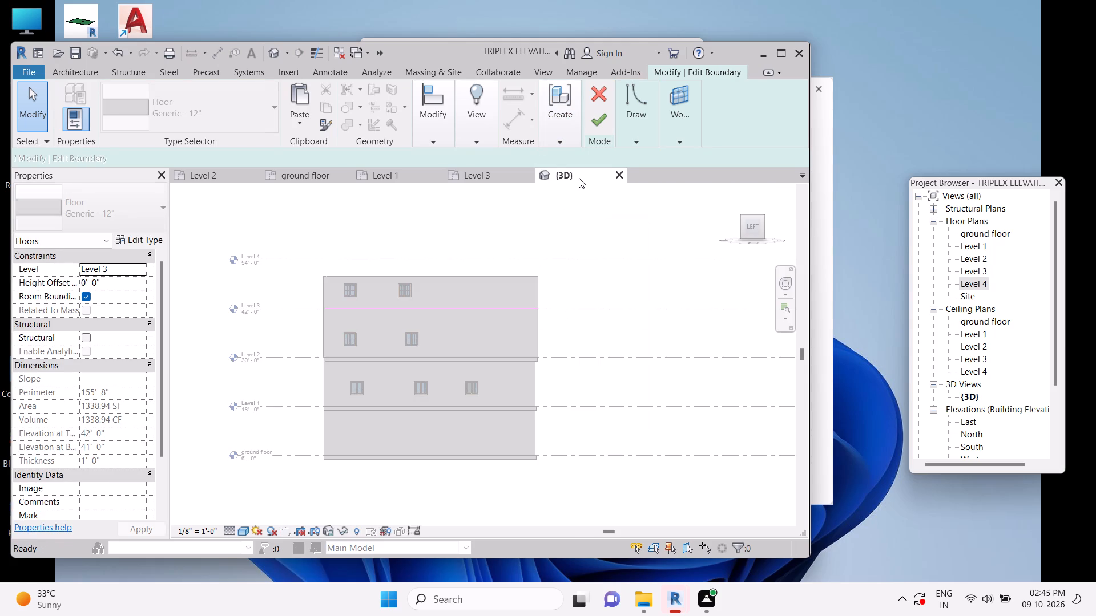
key("Escape")
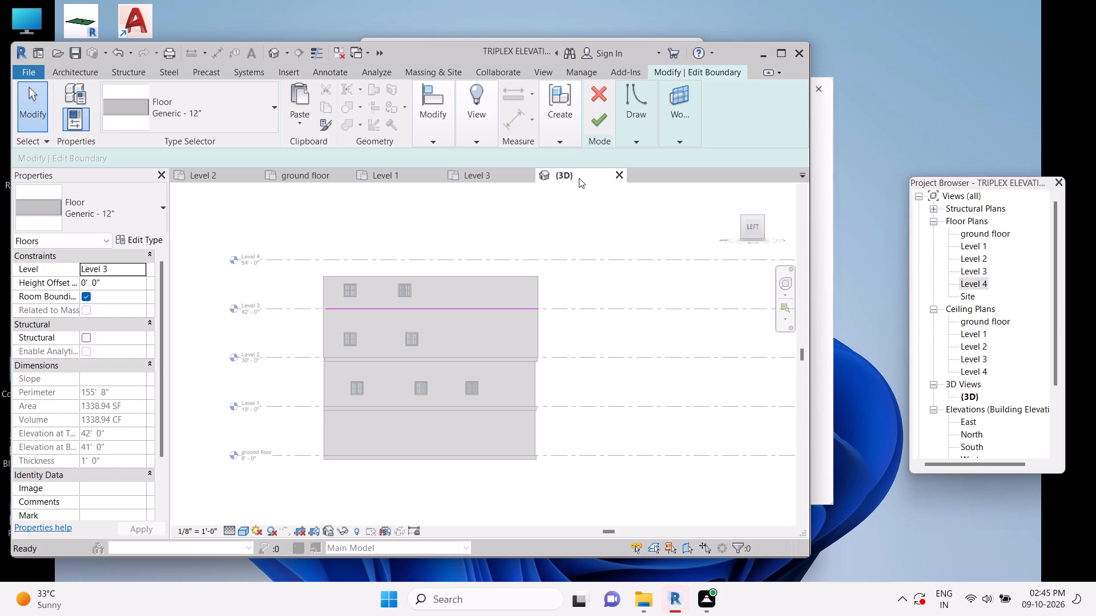
left_click(479, 177)
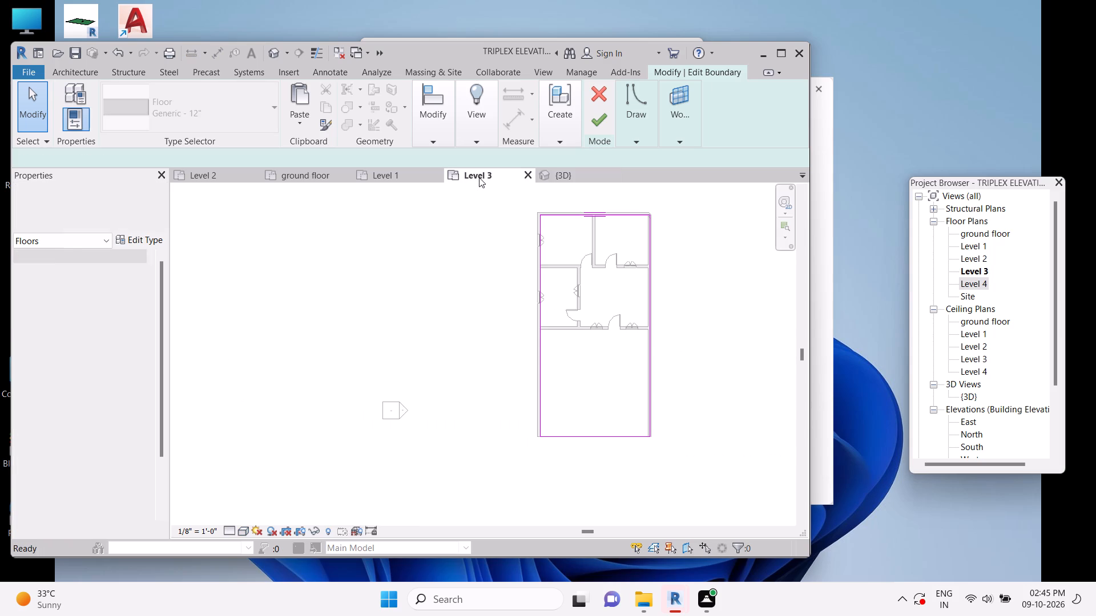
left_click(557, 216)
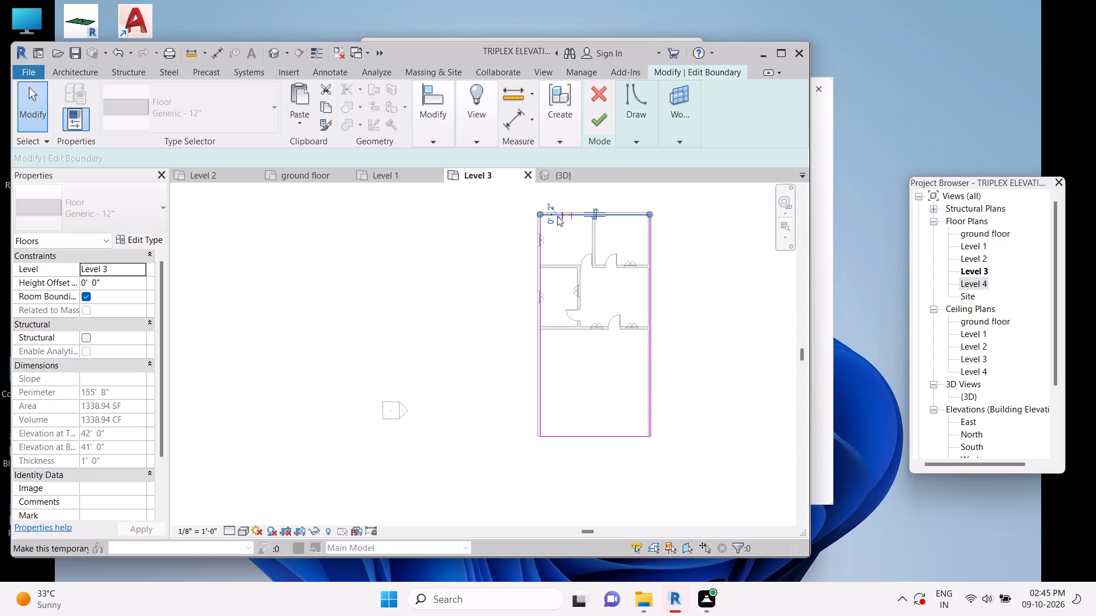
key("Delete")
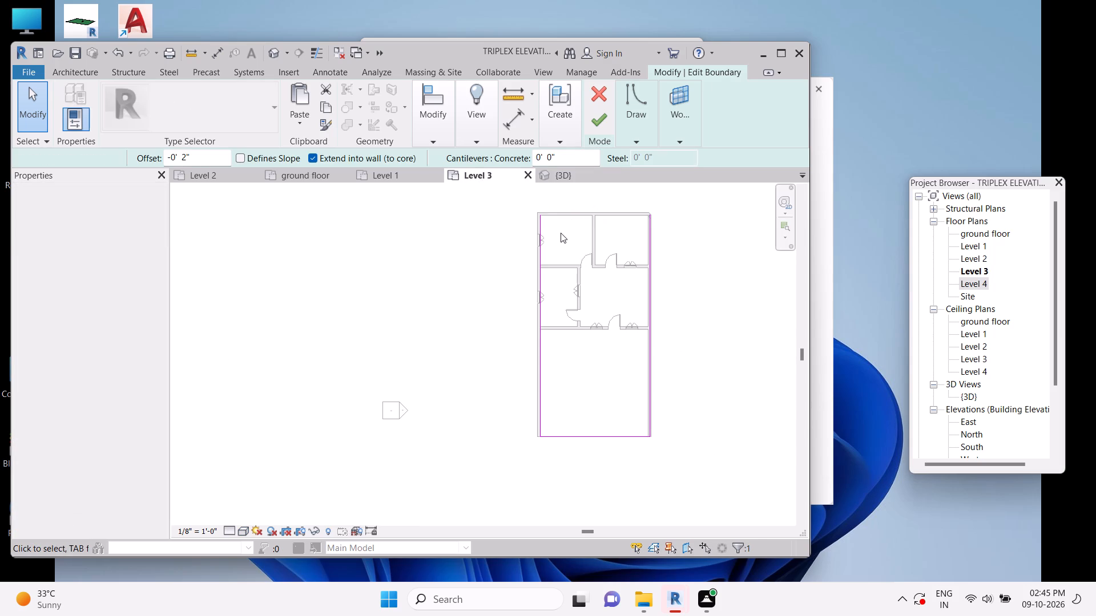
left_click(542, 301)
key("Delete")
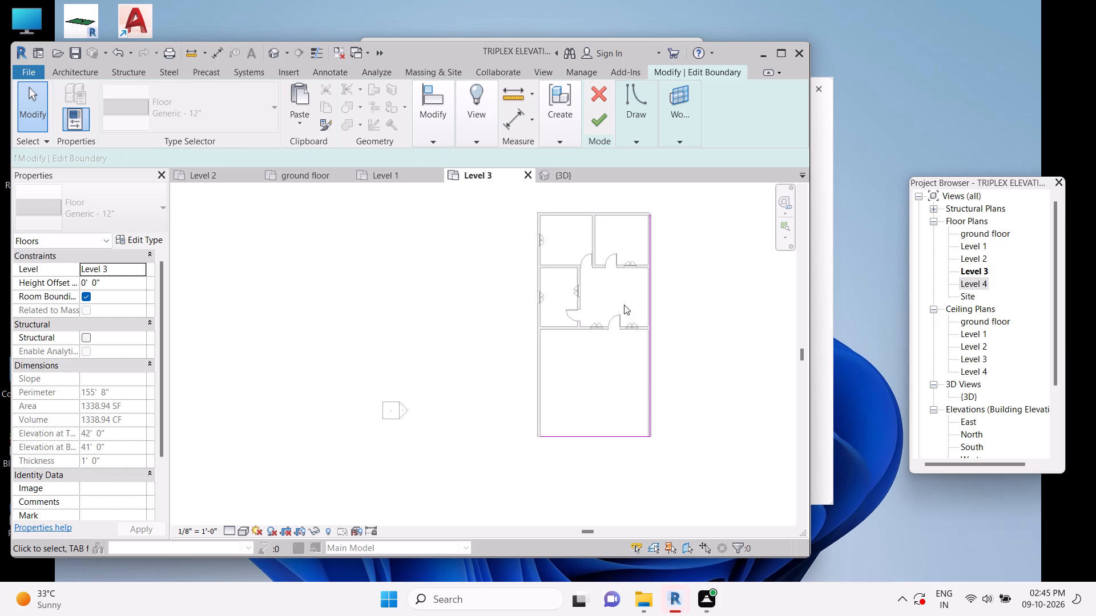
left_click(644, 305)
key("Delete")
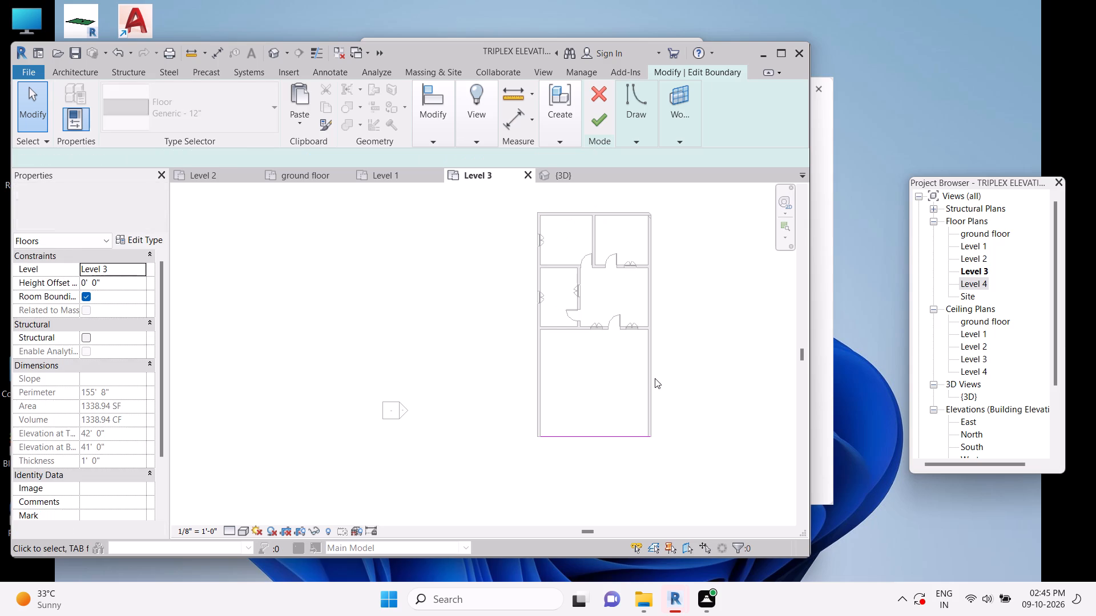
left_click(638, 435)
key("Delete")
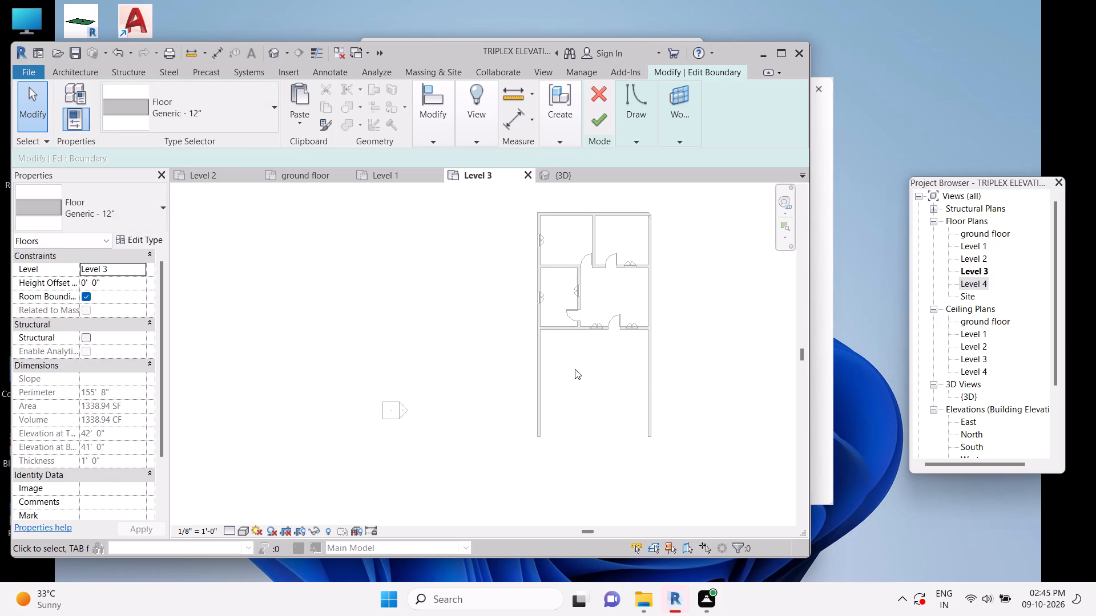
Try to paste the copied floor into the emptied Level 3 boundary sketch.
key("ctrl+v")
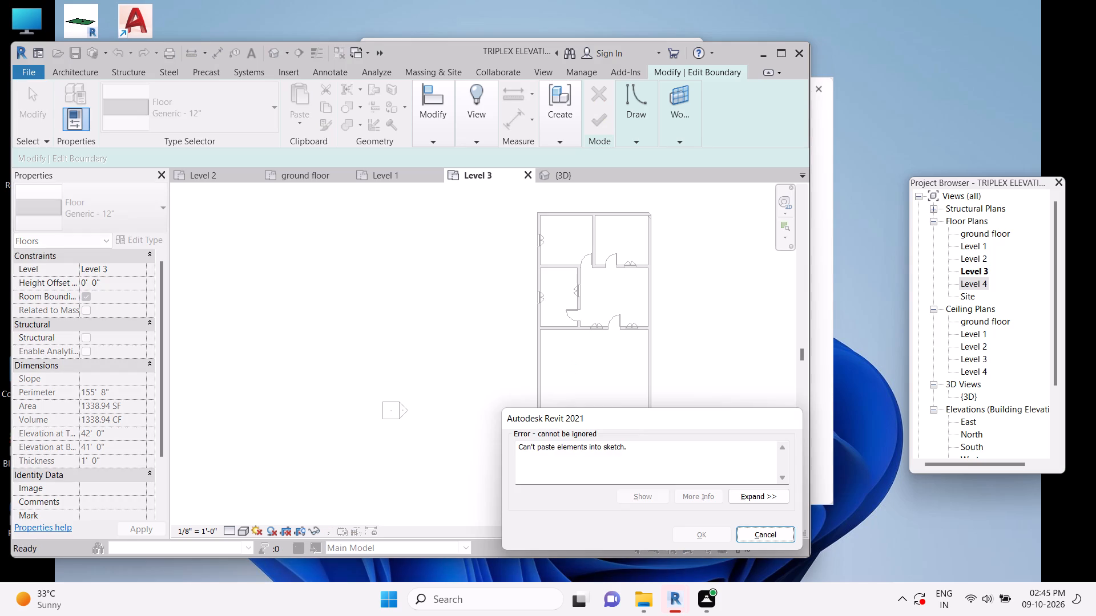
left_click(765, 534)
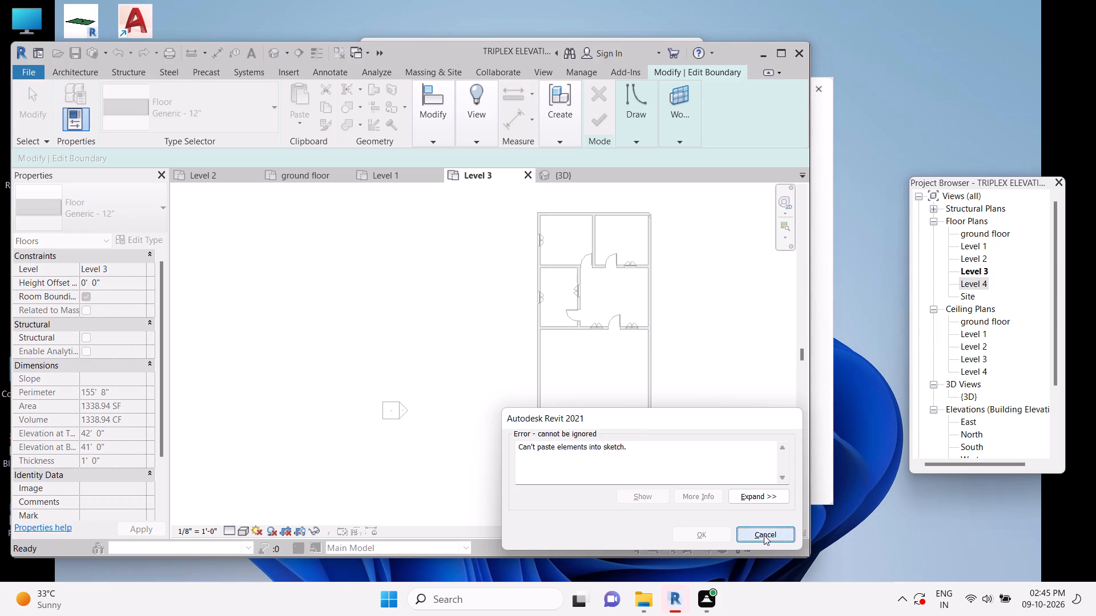
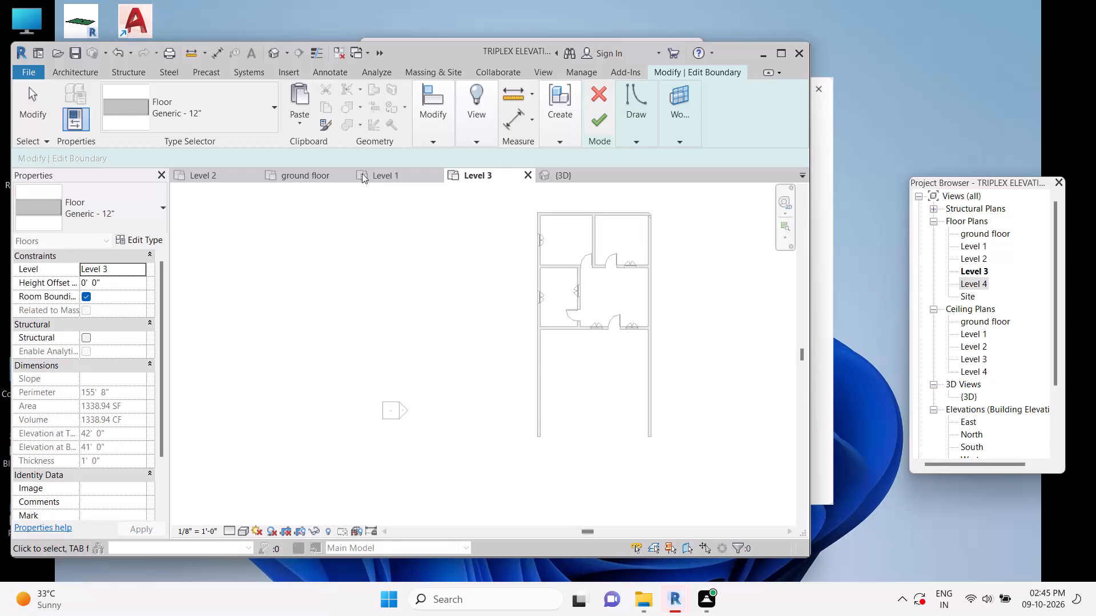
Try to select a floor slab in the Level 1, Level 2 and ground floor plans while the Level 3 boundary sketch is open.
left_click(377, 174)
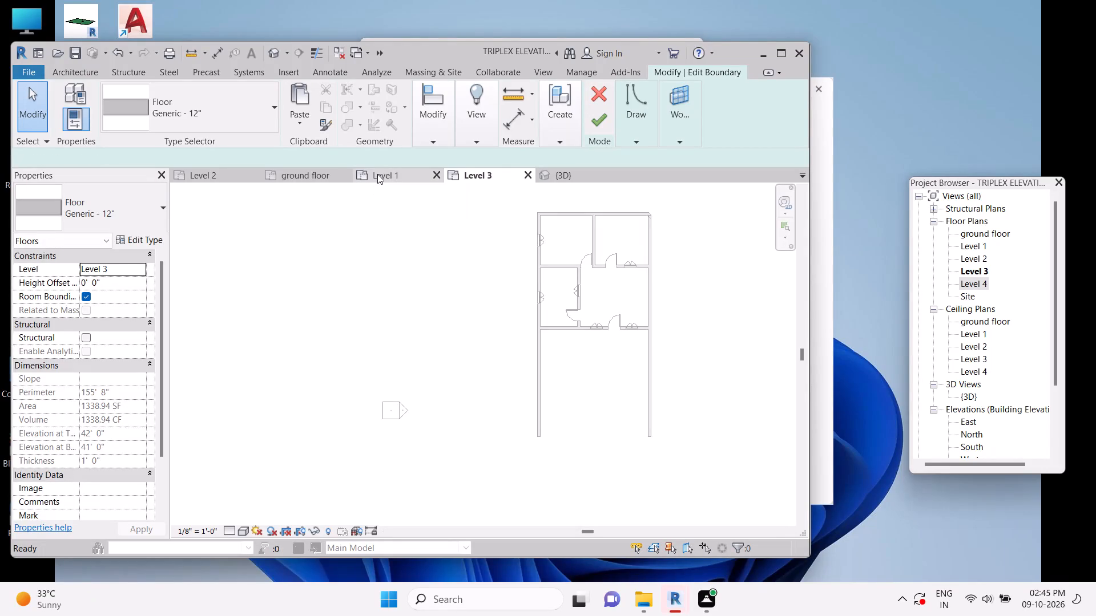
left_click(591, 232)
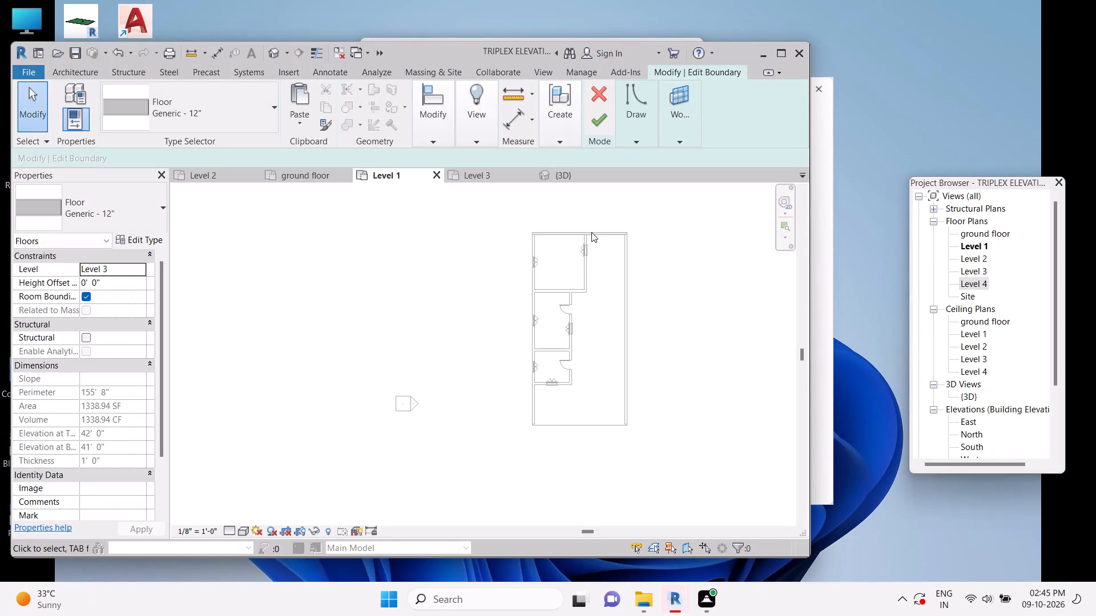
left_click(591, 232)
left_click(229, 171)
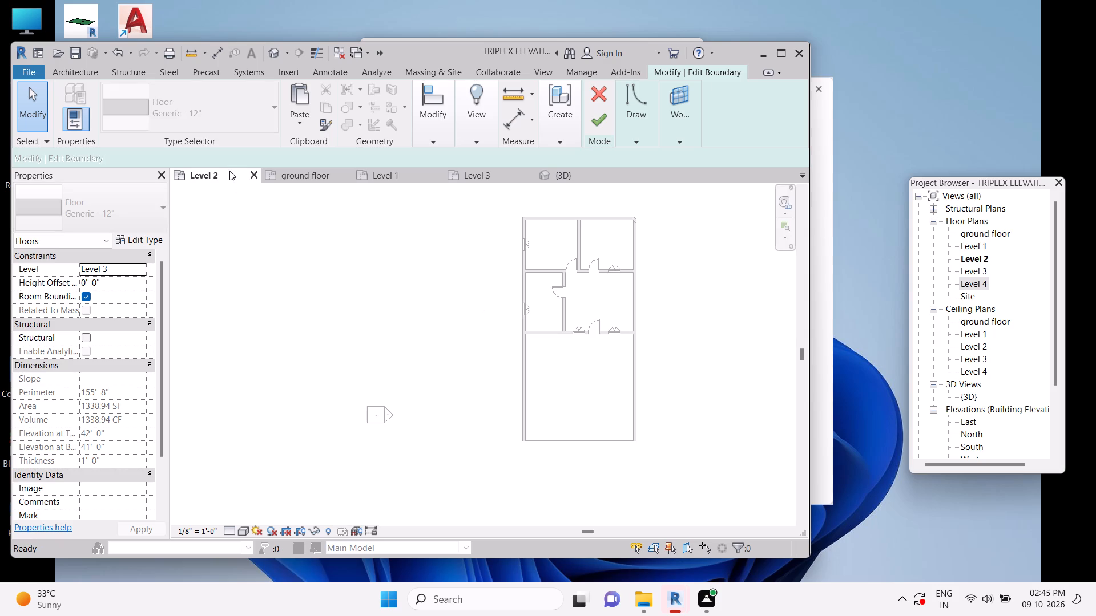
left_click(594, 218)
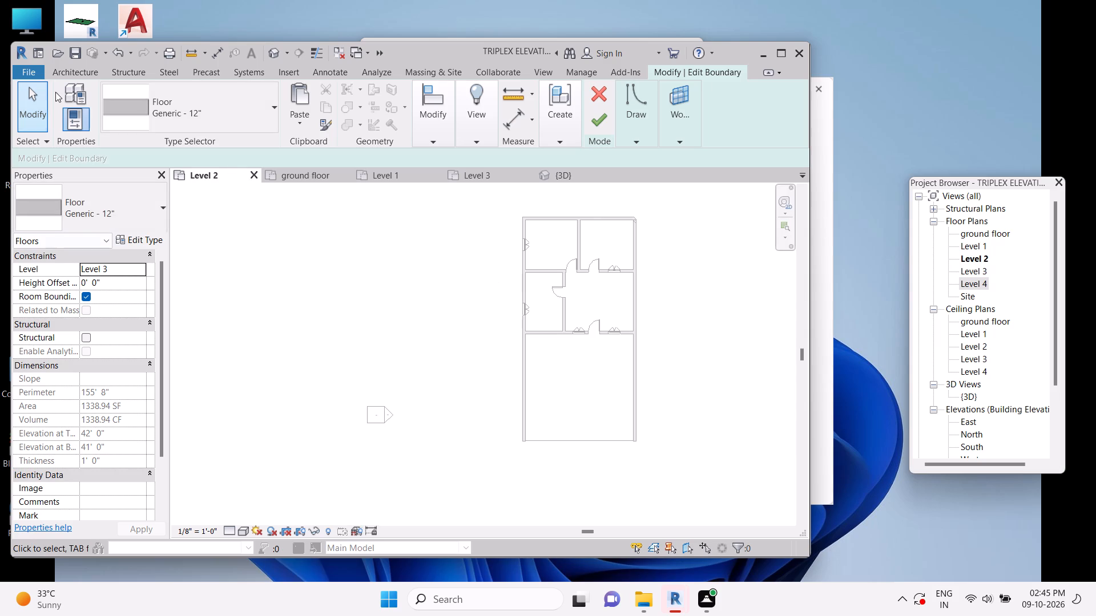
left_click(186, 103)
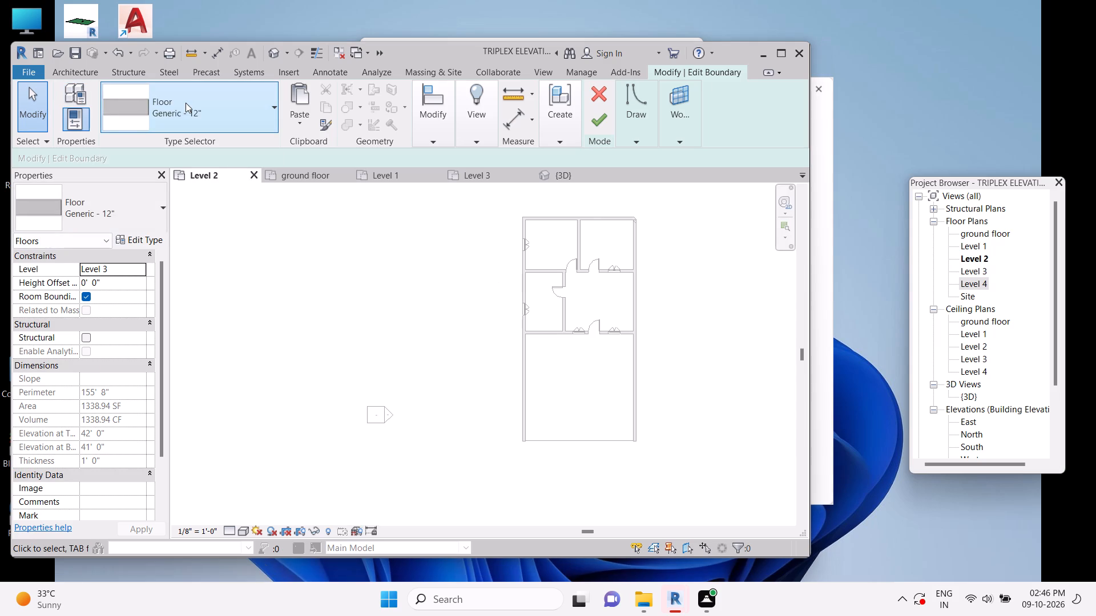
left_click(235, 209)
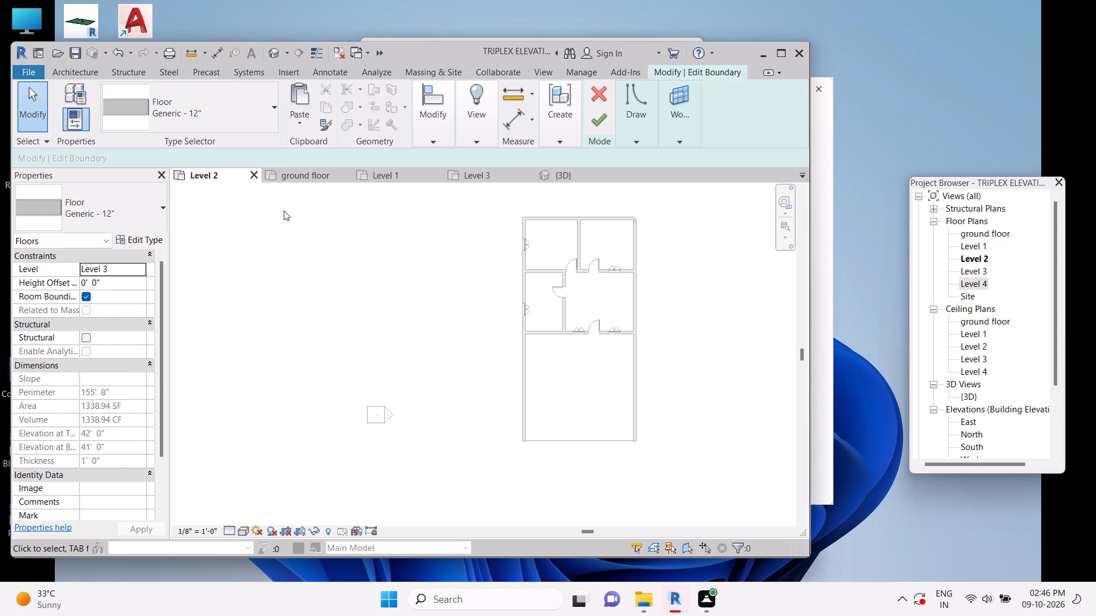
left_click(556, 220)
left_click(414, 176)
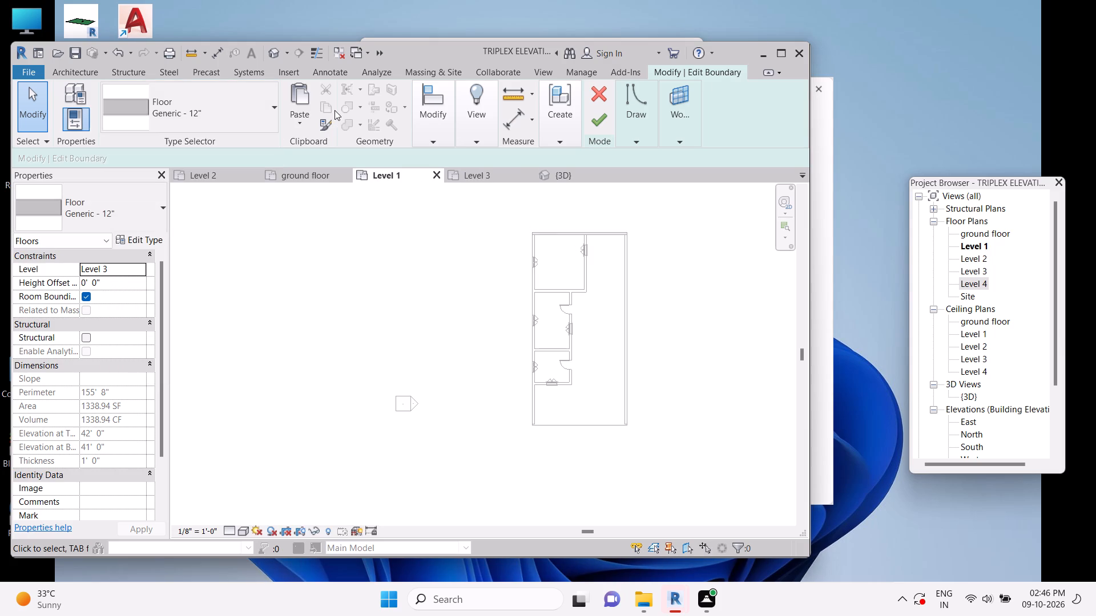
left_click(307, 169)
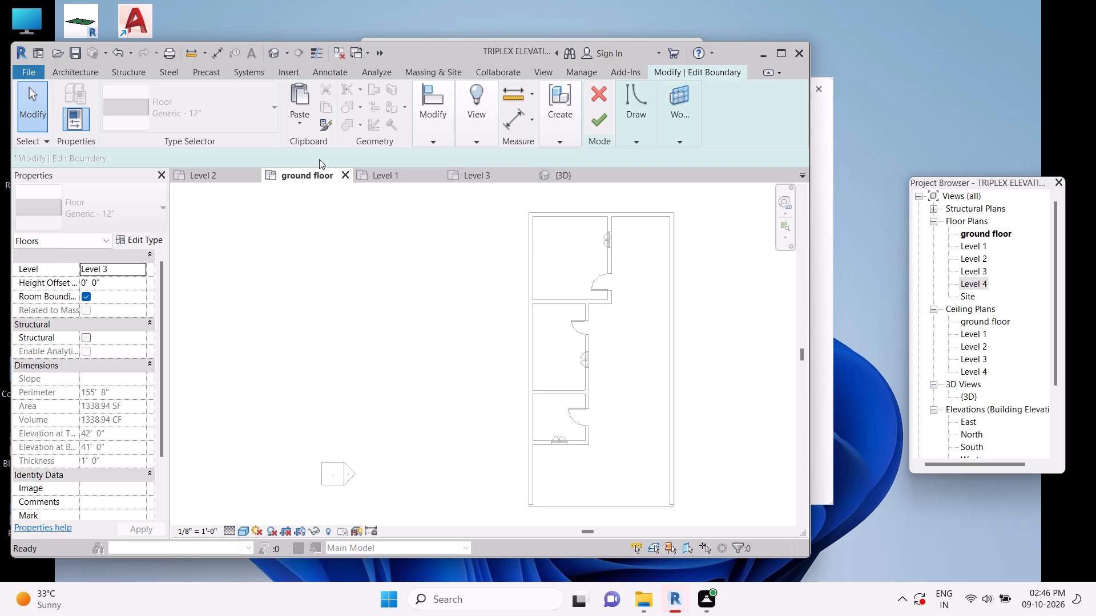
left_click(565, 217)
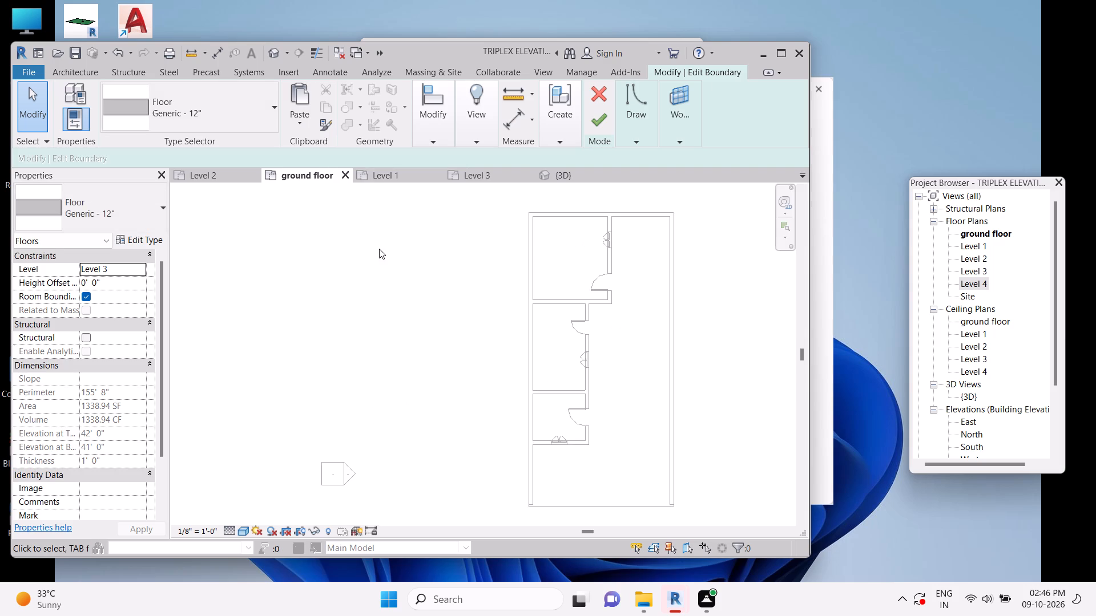
Undo the deletion of the Level 3 floor's four boundary lines and back out of its boundary sketch.
key("ctrl+z")
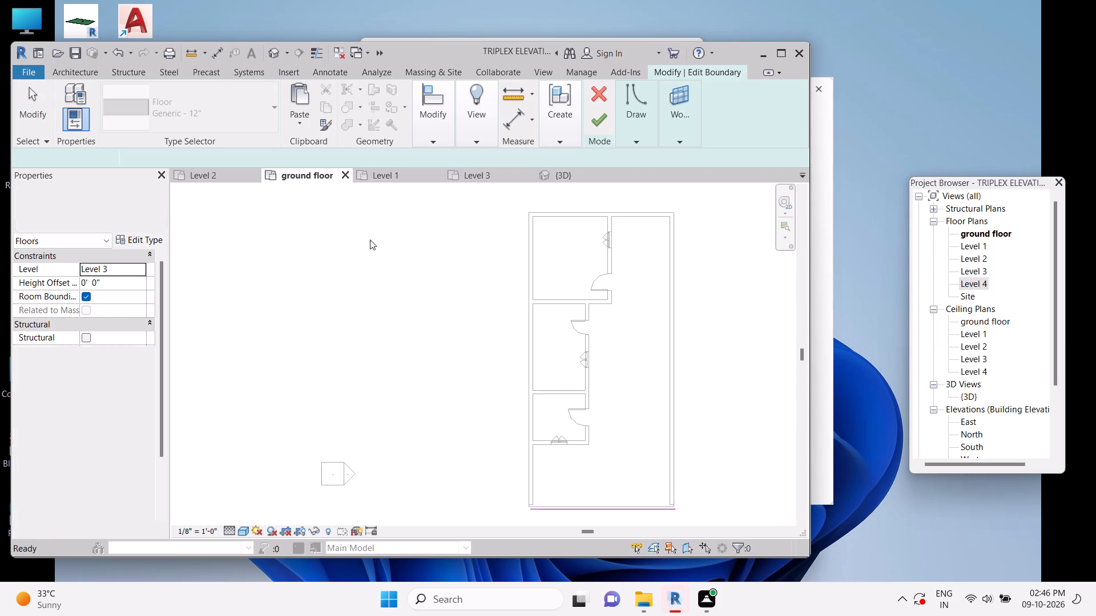
key("ctrl+z")
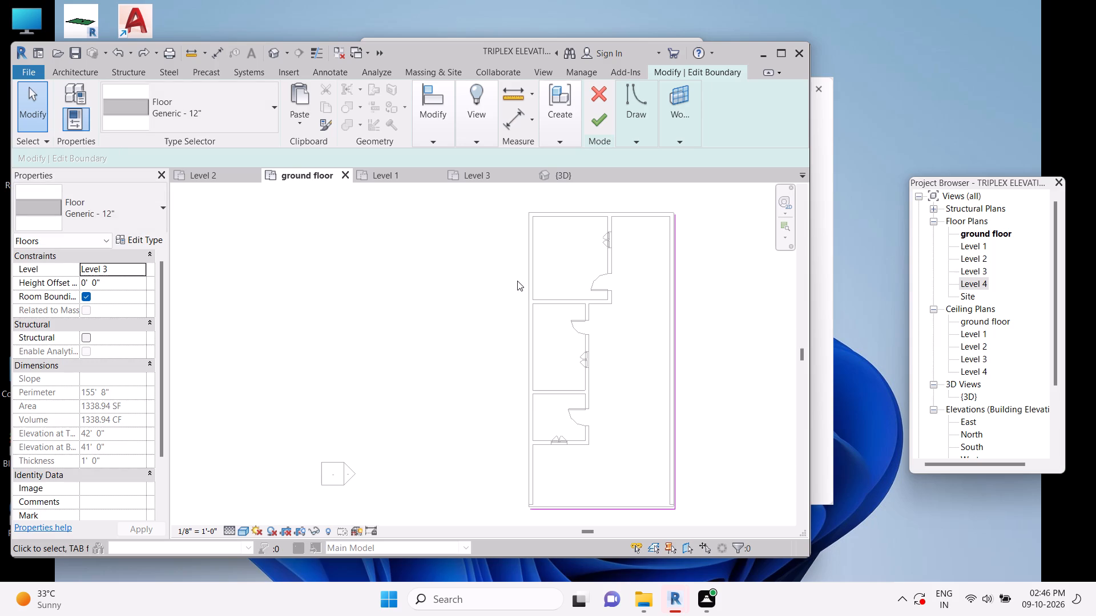
left_click(430, 293)
key("ctrl+z")
key("ctrl+z")
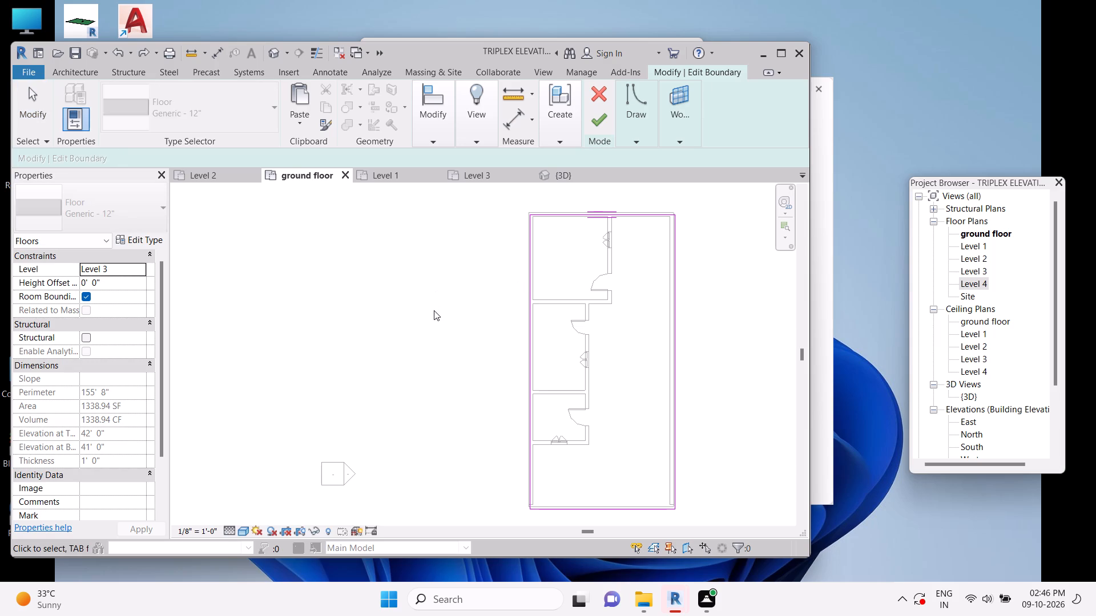
key("ctrl+z")
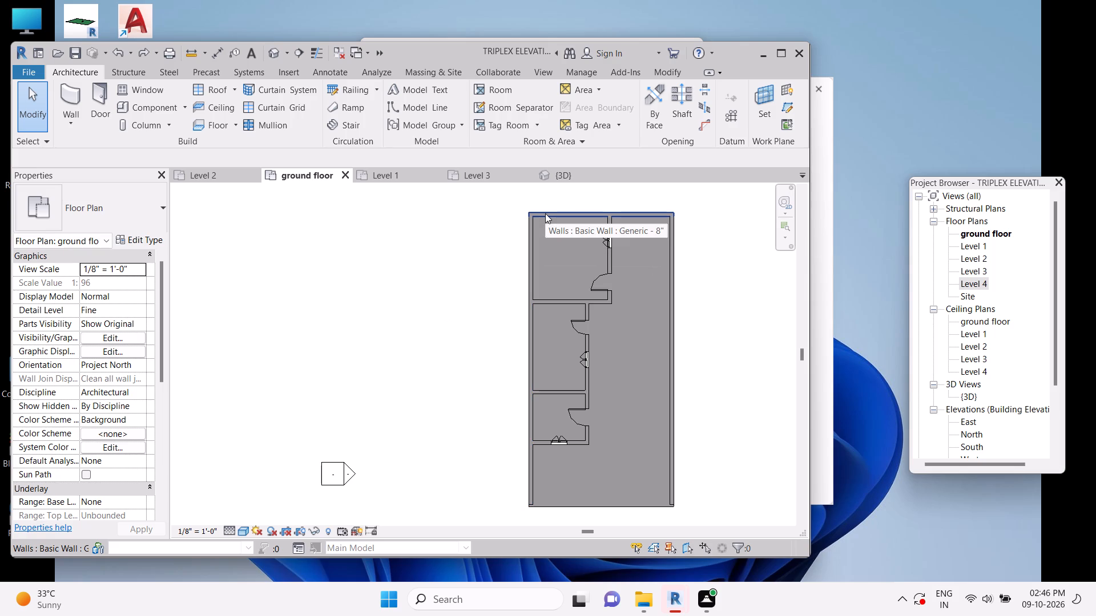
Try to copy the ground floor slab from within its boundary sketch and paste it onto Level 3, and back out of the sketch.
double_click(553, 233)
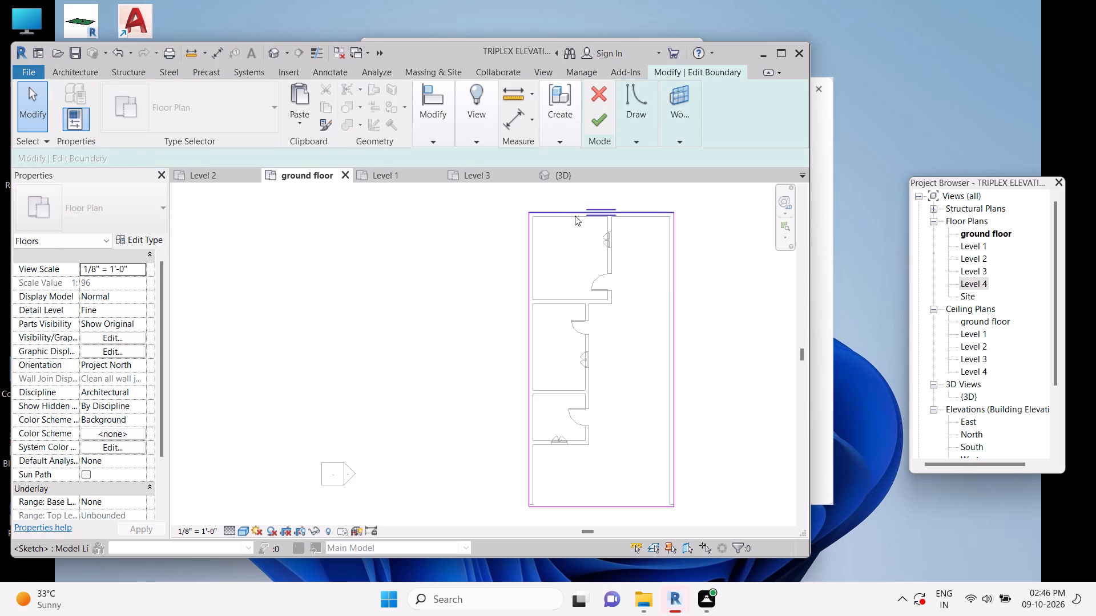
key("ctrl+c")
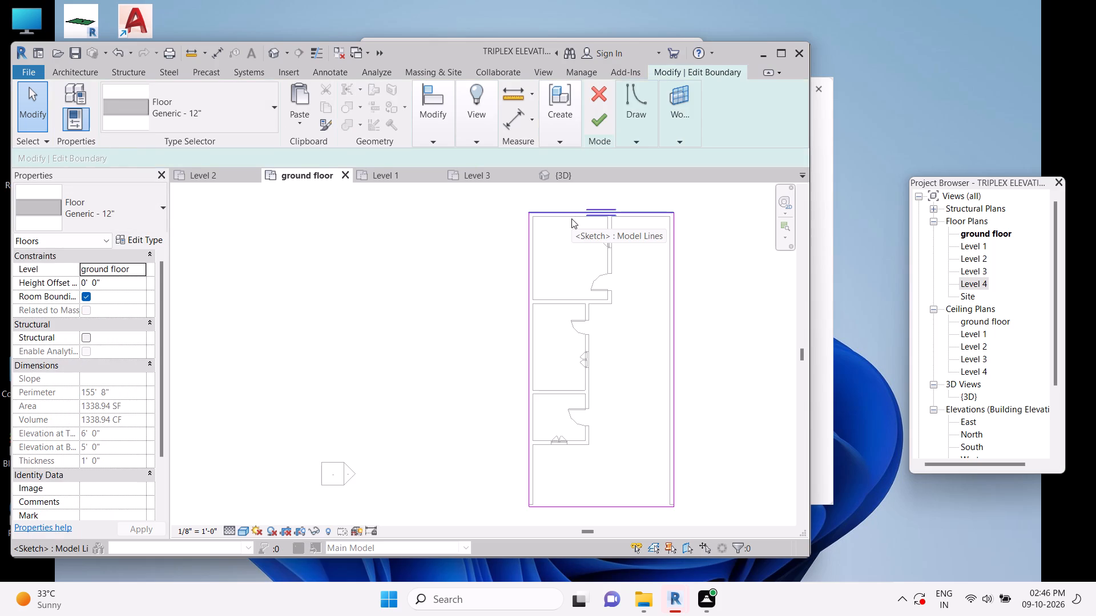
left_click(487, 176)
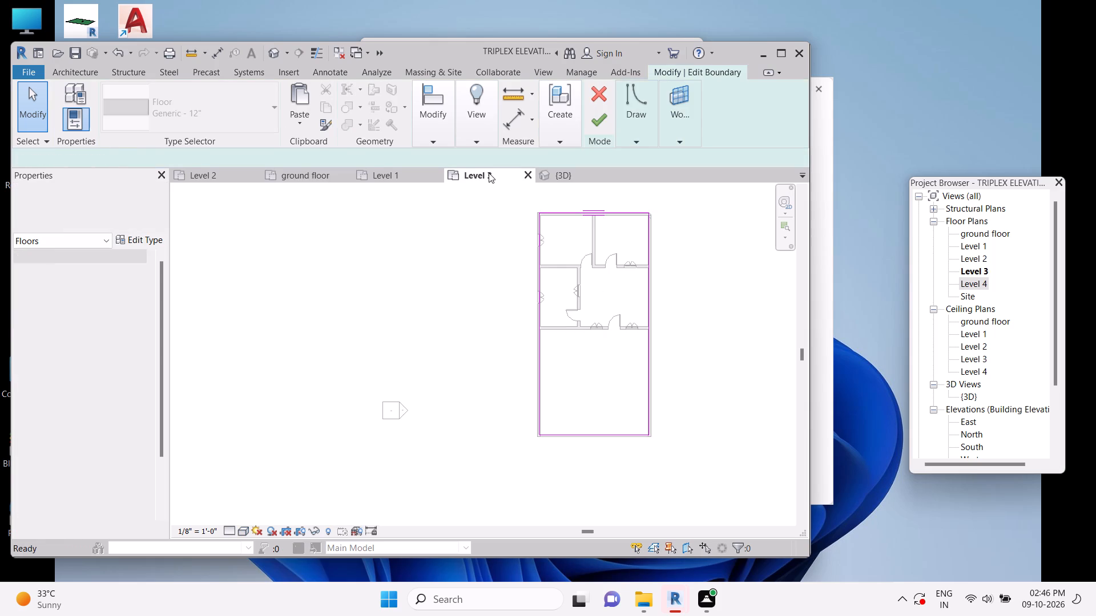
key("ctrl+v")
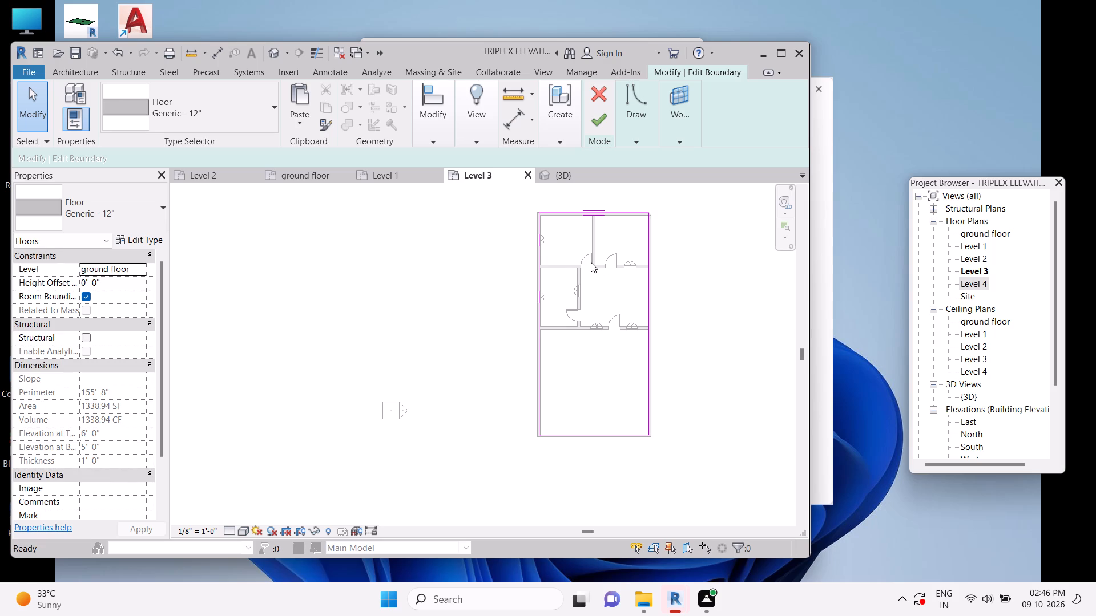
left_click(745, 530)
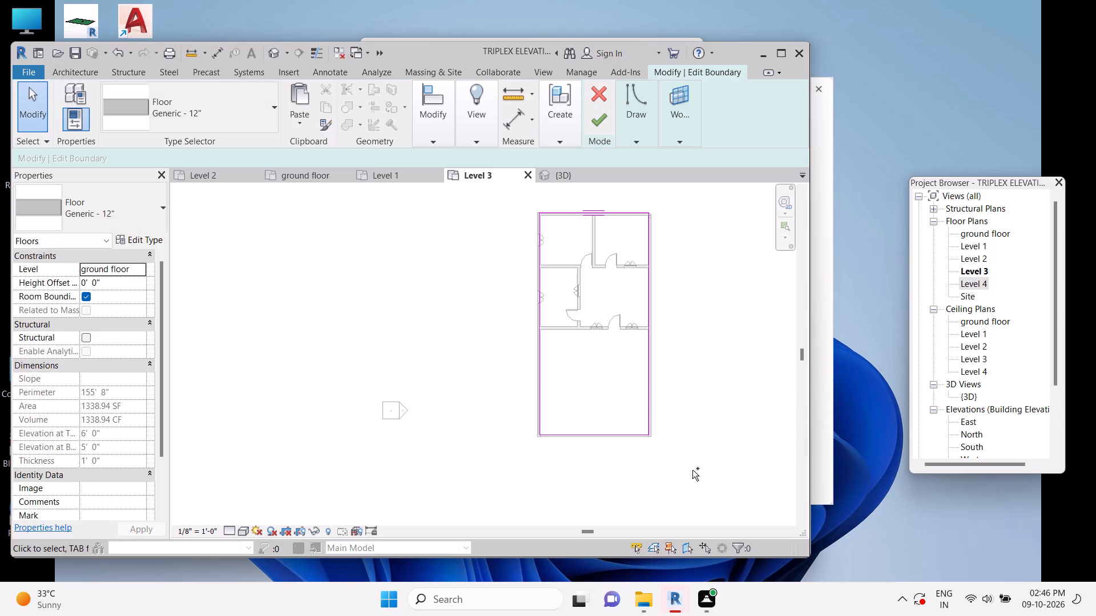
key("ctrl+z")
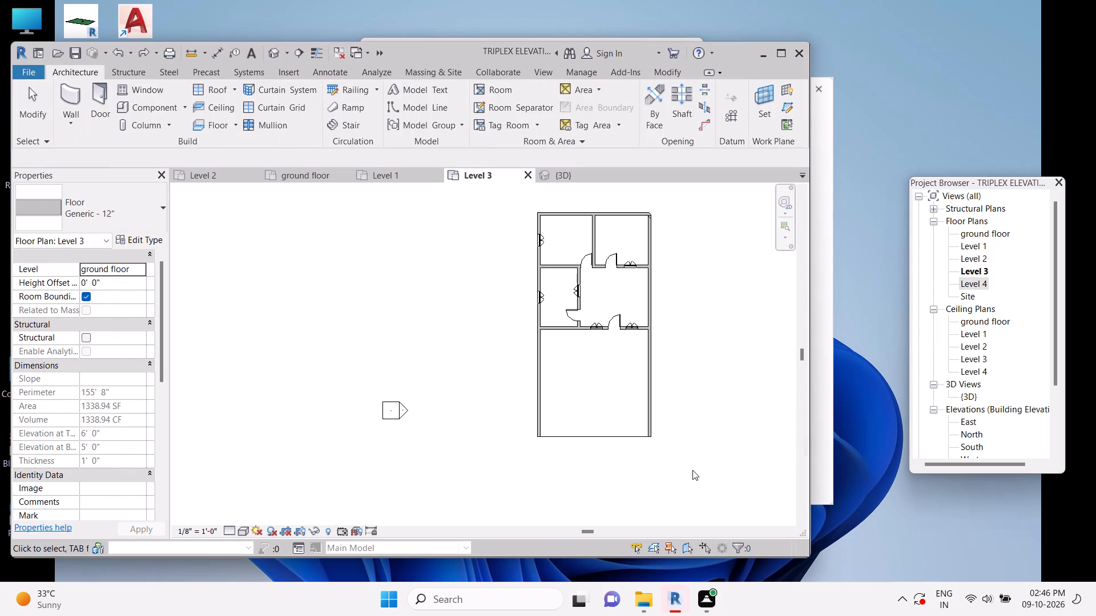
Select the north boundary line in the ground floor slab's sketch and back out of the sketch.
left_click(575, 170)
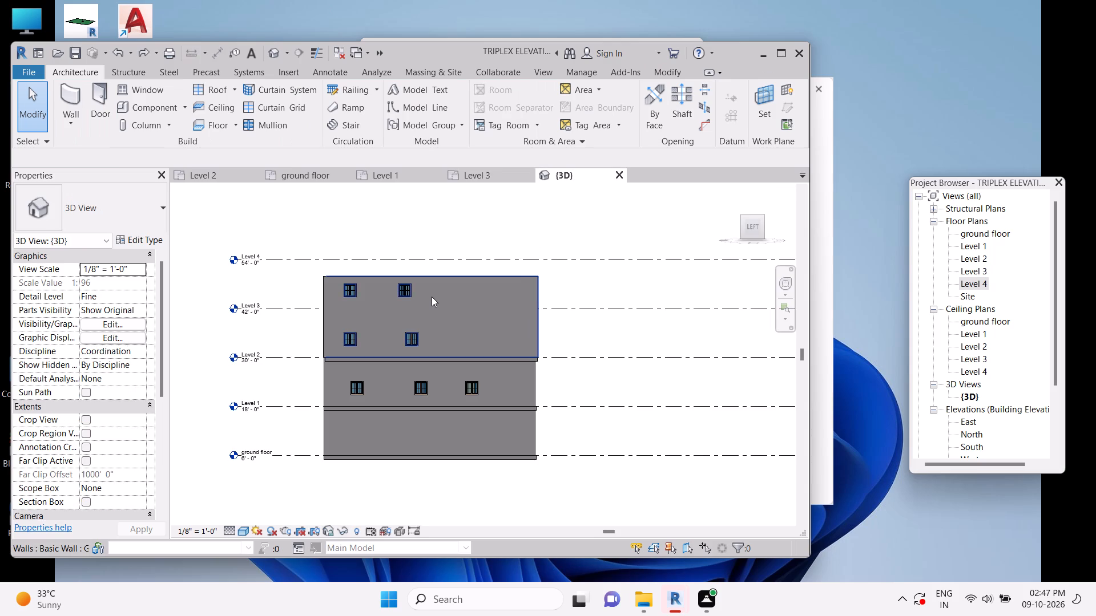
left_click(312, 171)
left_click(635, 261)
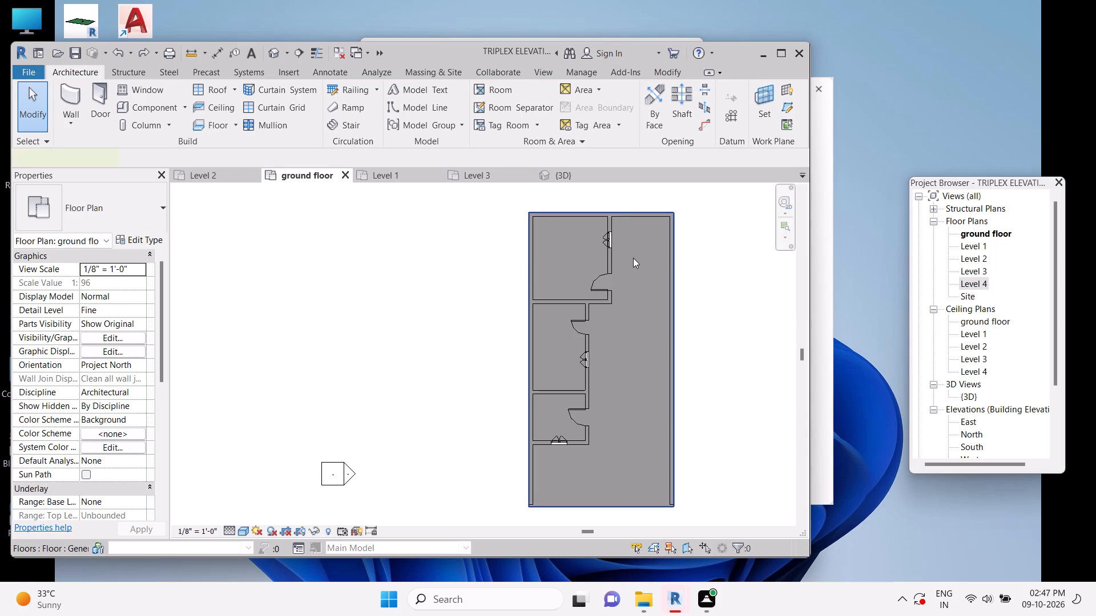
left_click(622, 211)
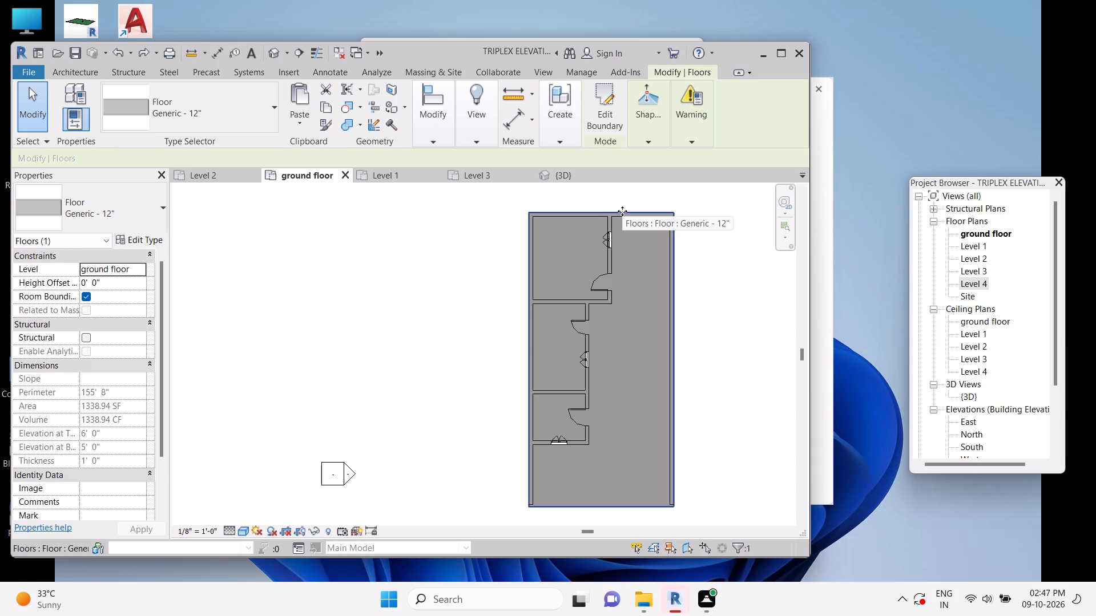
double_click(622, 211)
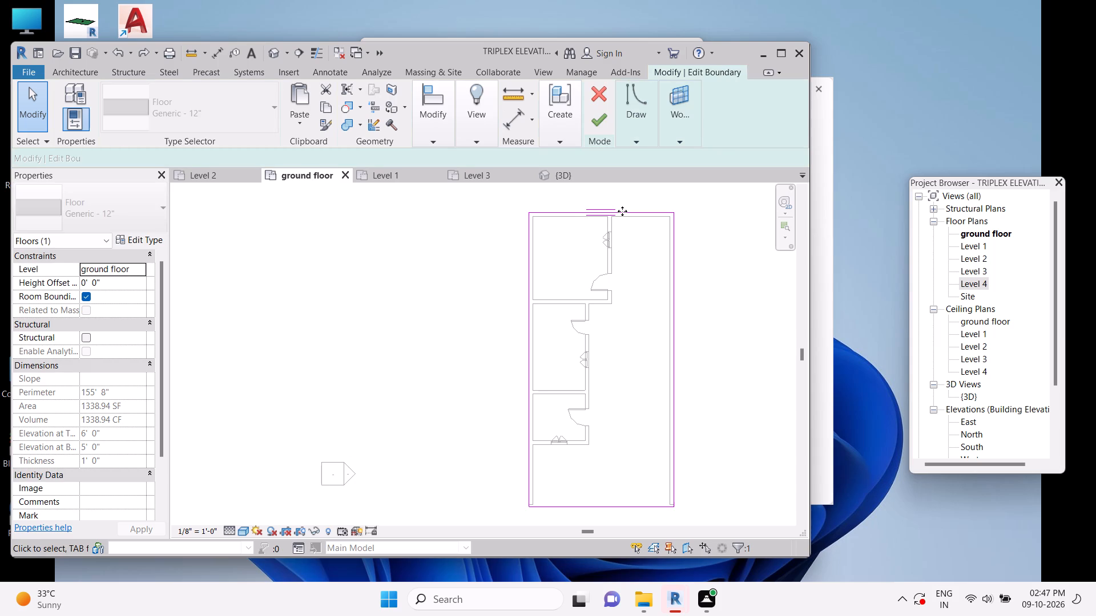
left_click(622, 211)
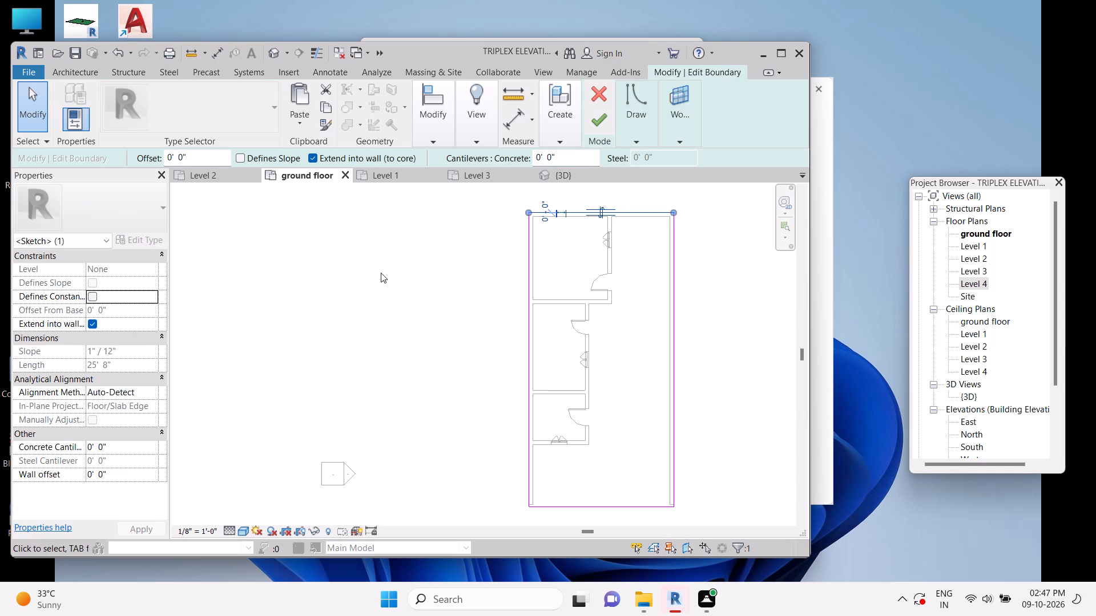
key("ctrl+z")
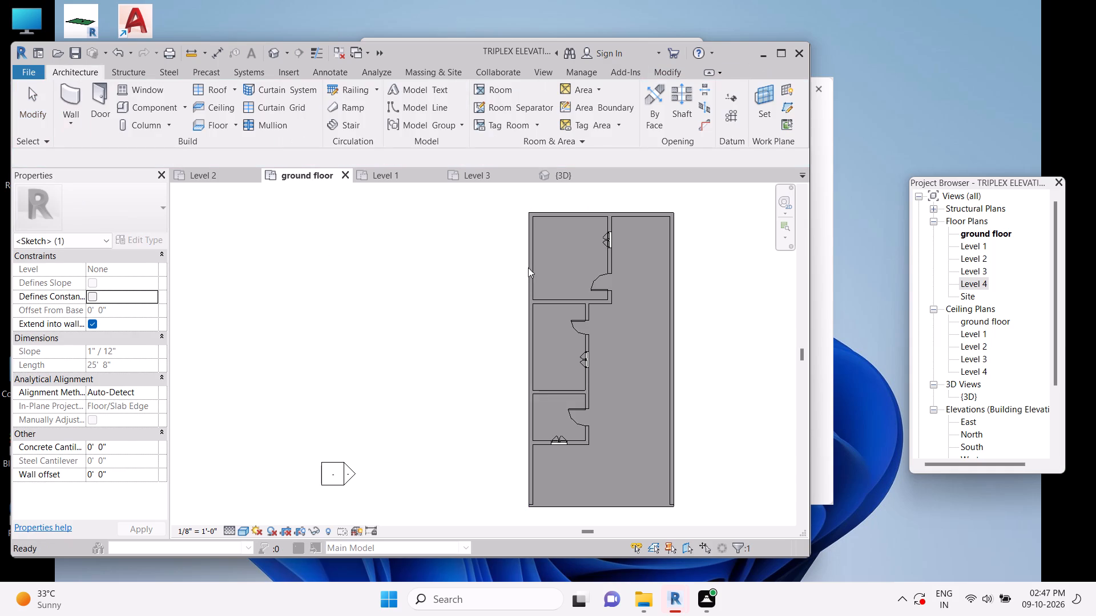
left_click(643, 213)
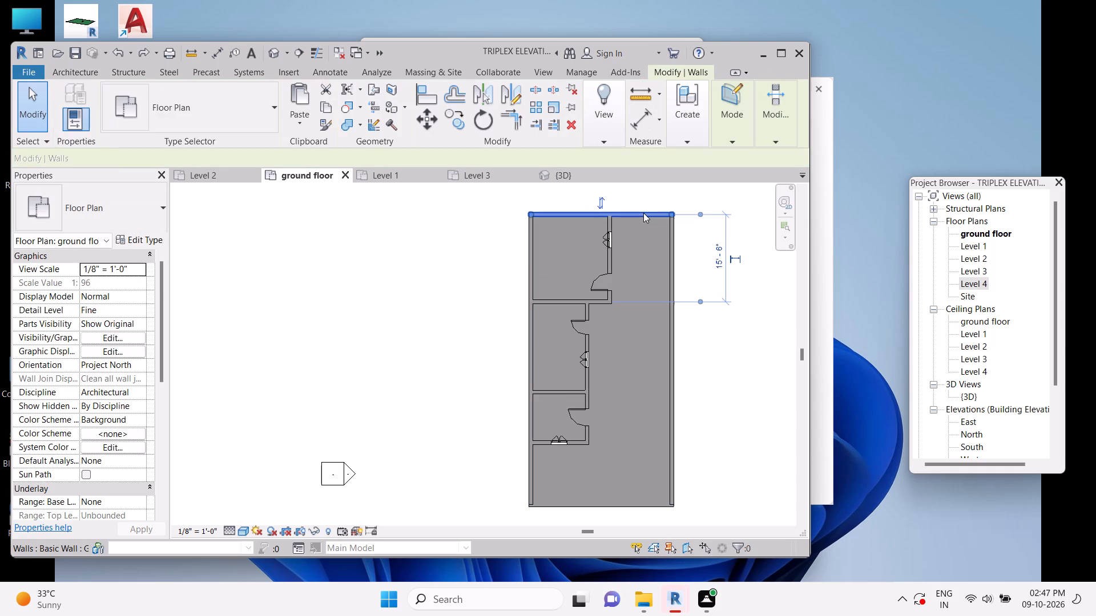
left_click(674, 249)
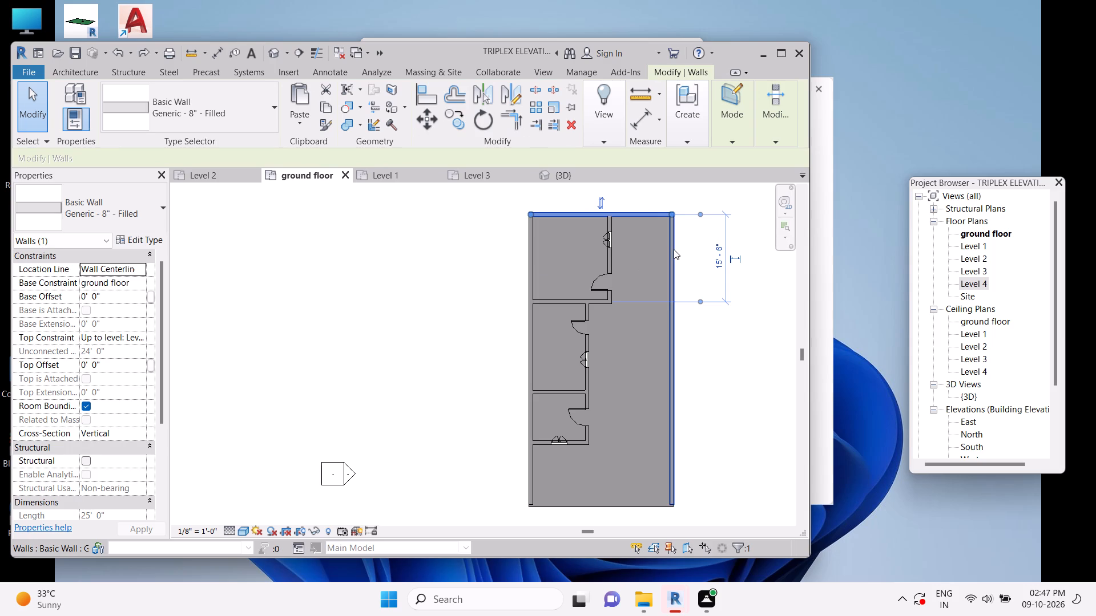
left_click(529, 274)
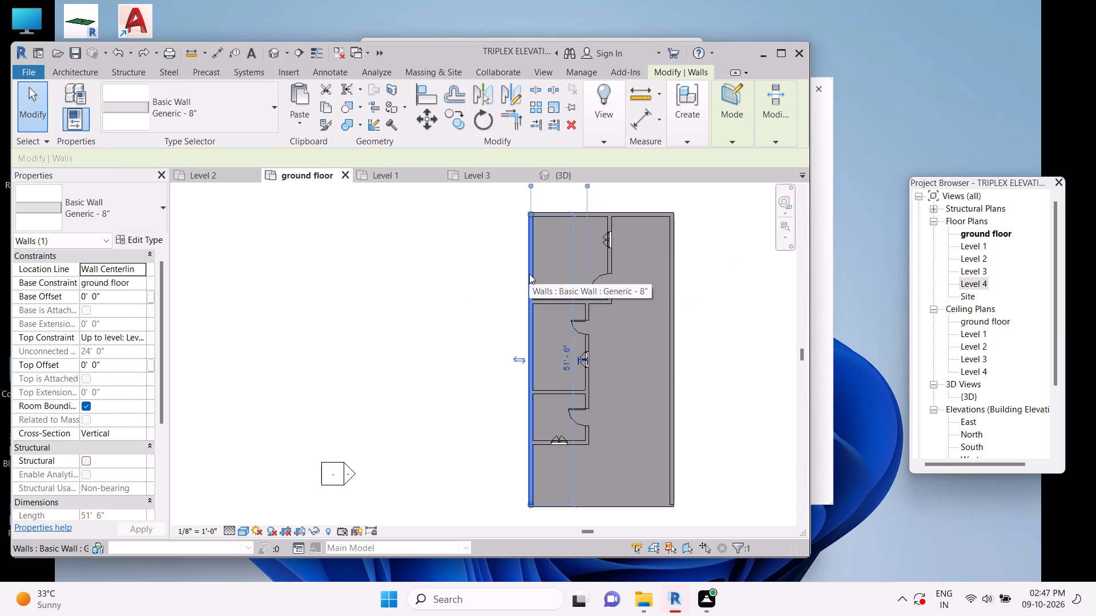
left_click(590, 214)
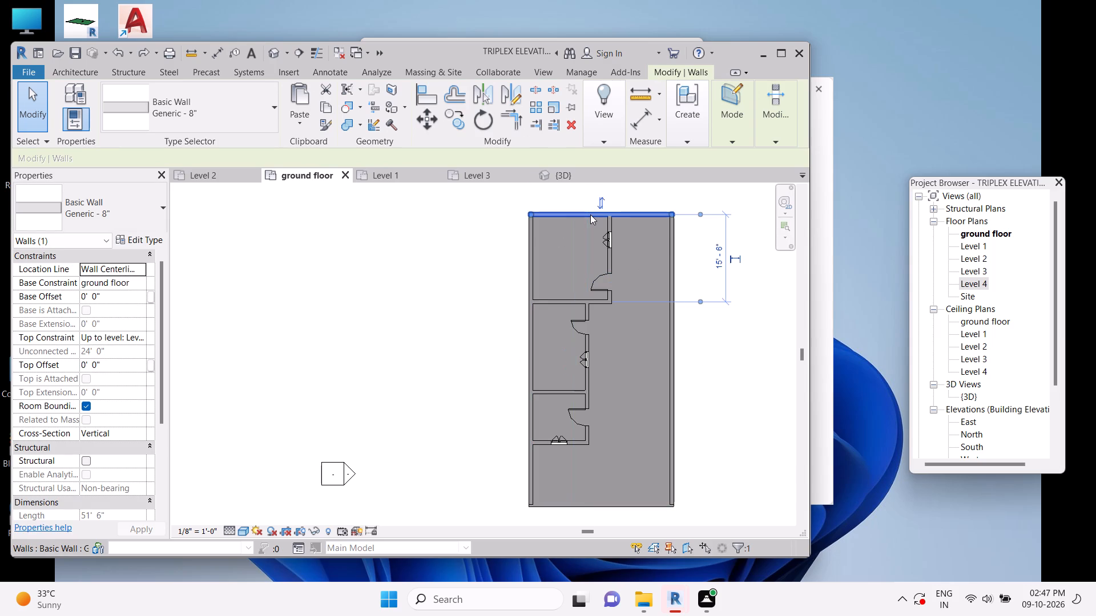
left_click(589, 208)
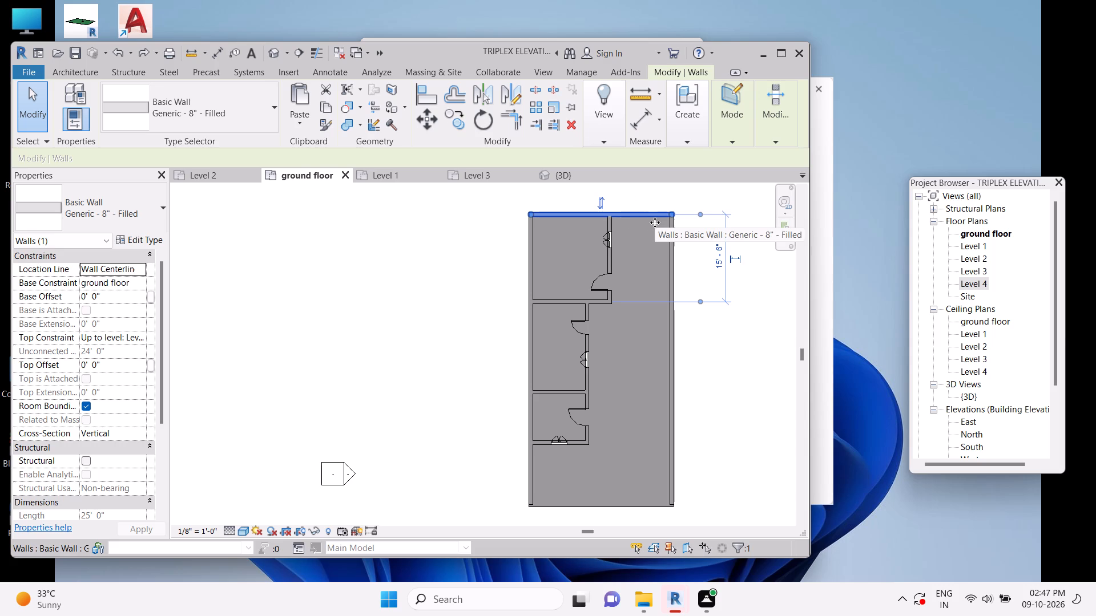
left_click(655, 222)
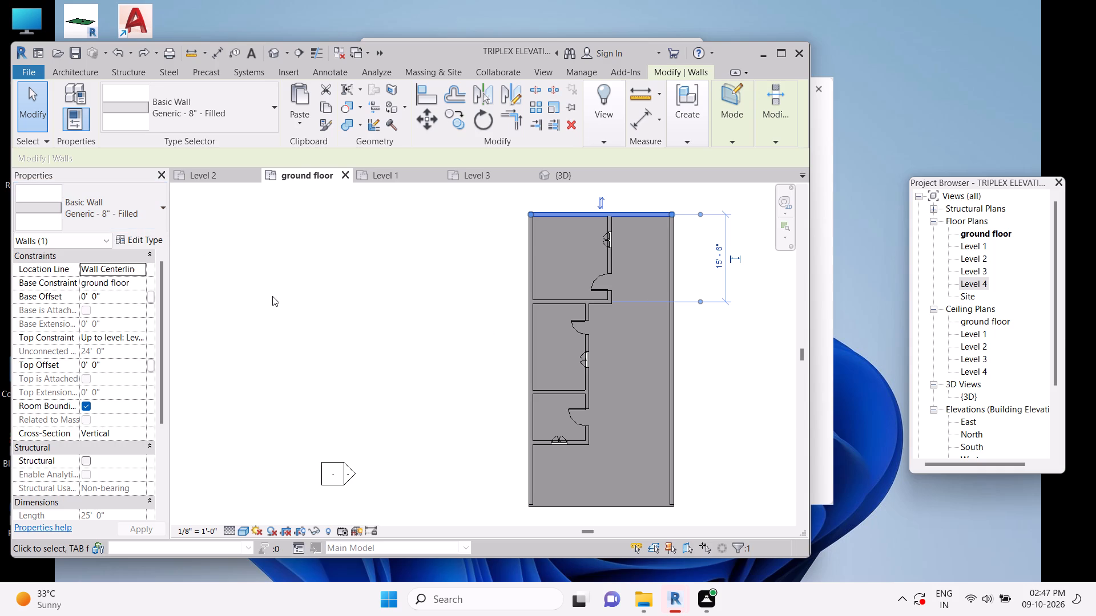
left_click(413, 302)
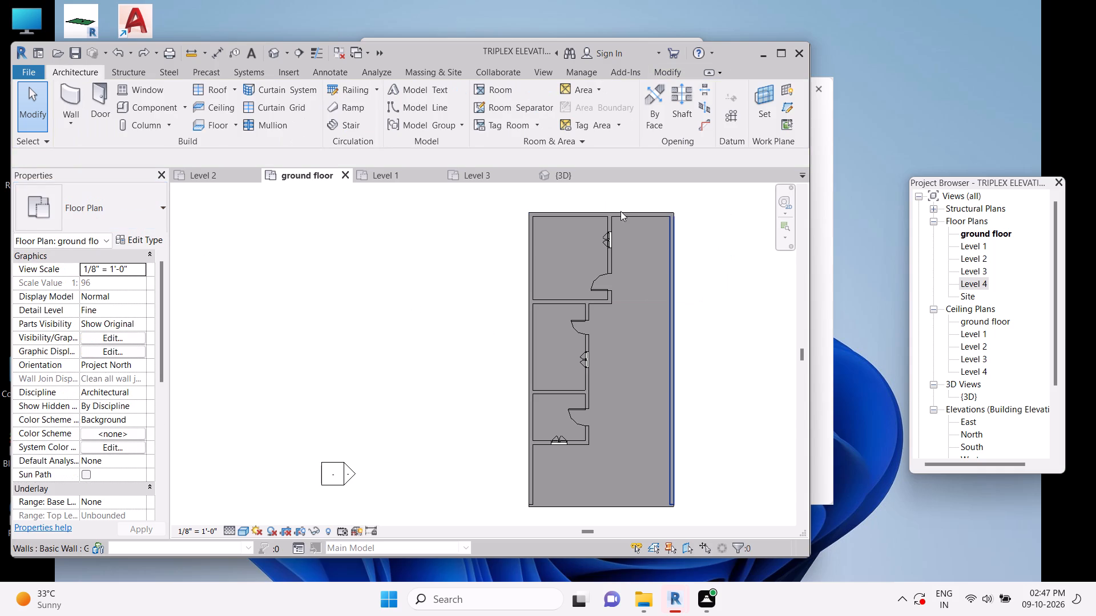
Copy the ground floor slab and paste it onto Level 3, aligned to the southwest corner of the building outline.
left_click(619, 212)
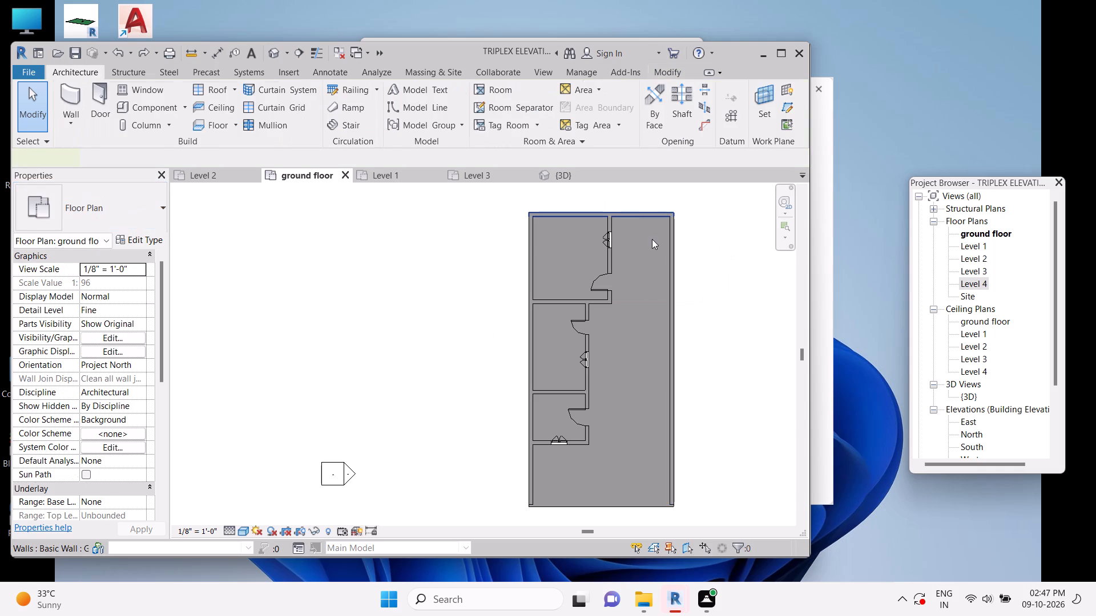
left_click(666, 257)
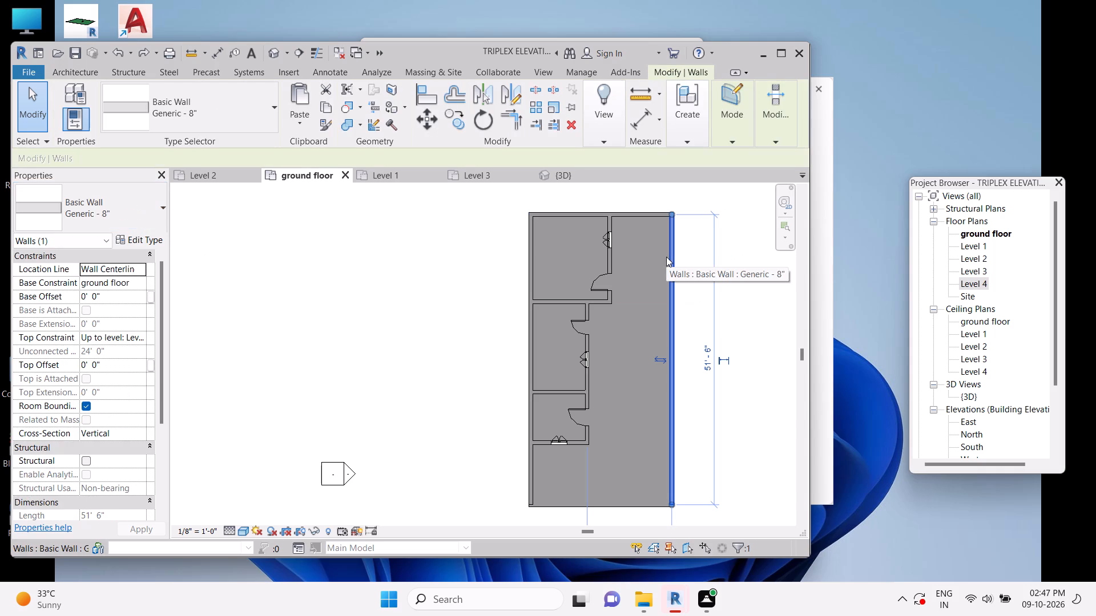
left_click(525, 341)
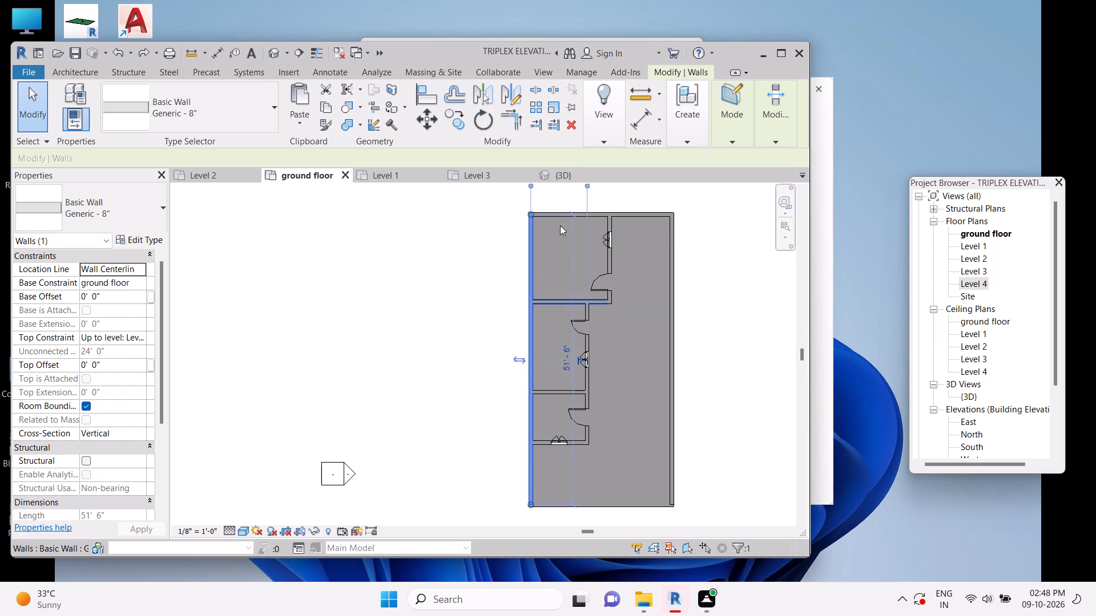
left_click(566, 210)
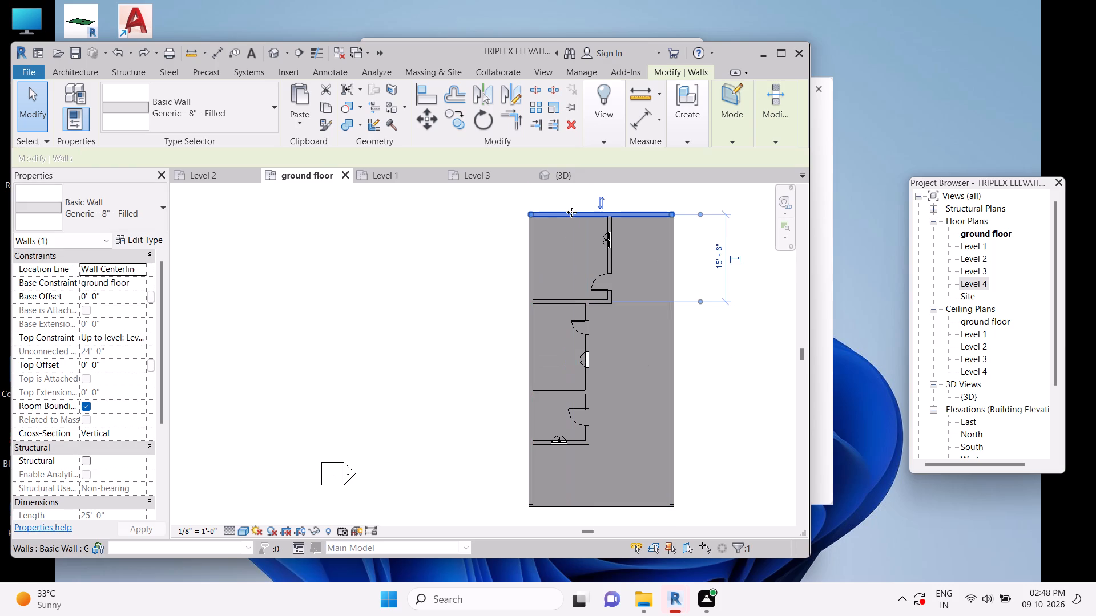
left_click(575, 222)
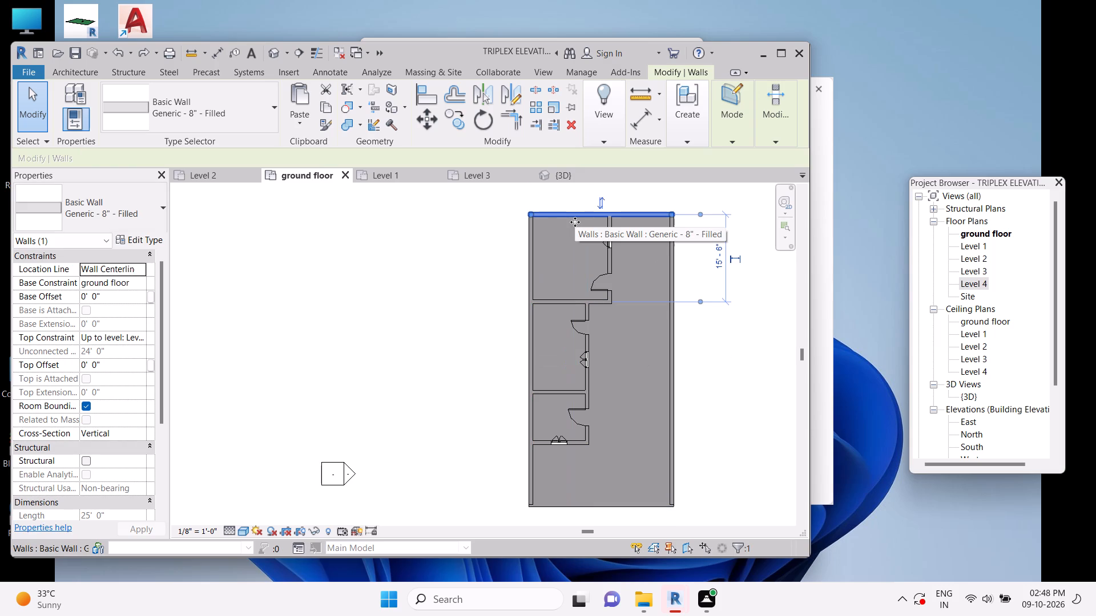
left_click(658, 503)
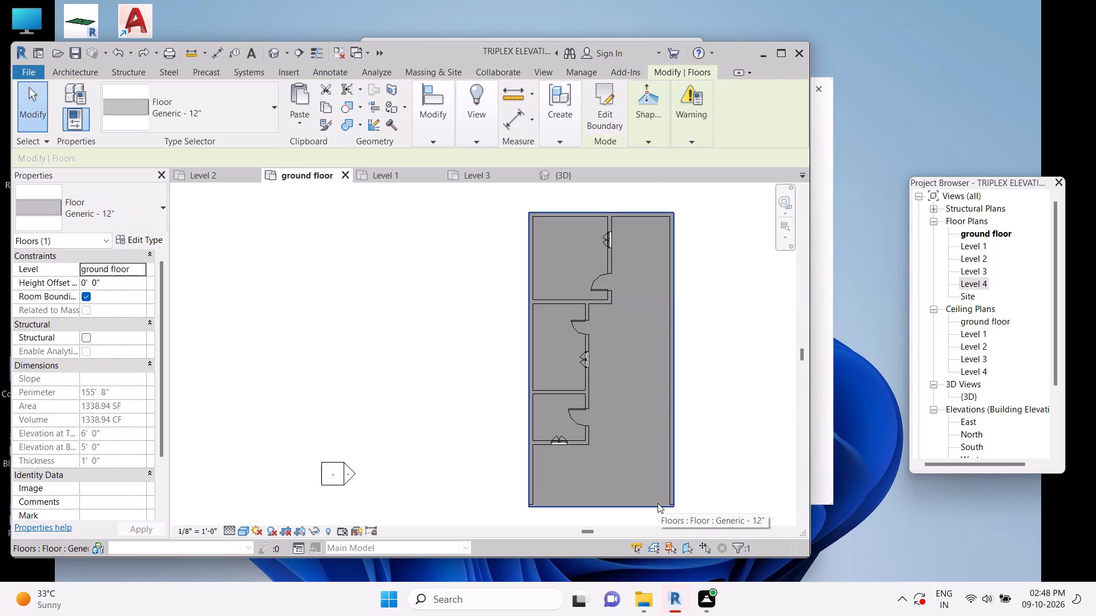
key("ctrl+c")
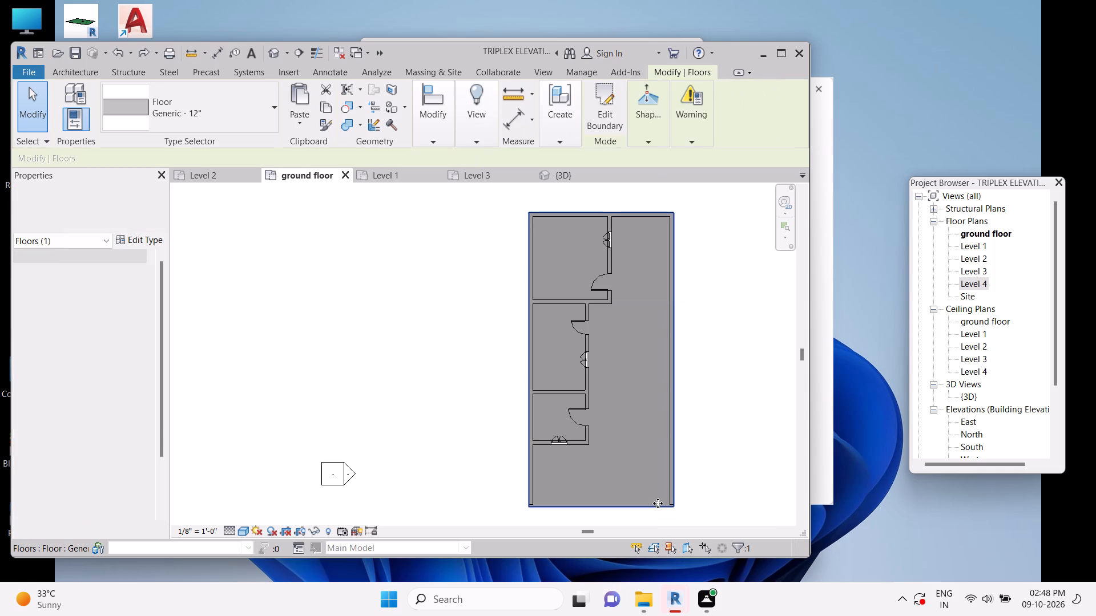
left_click(471, 173)
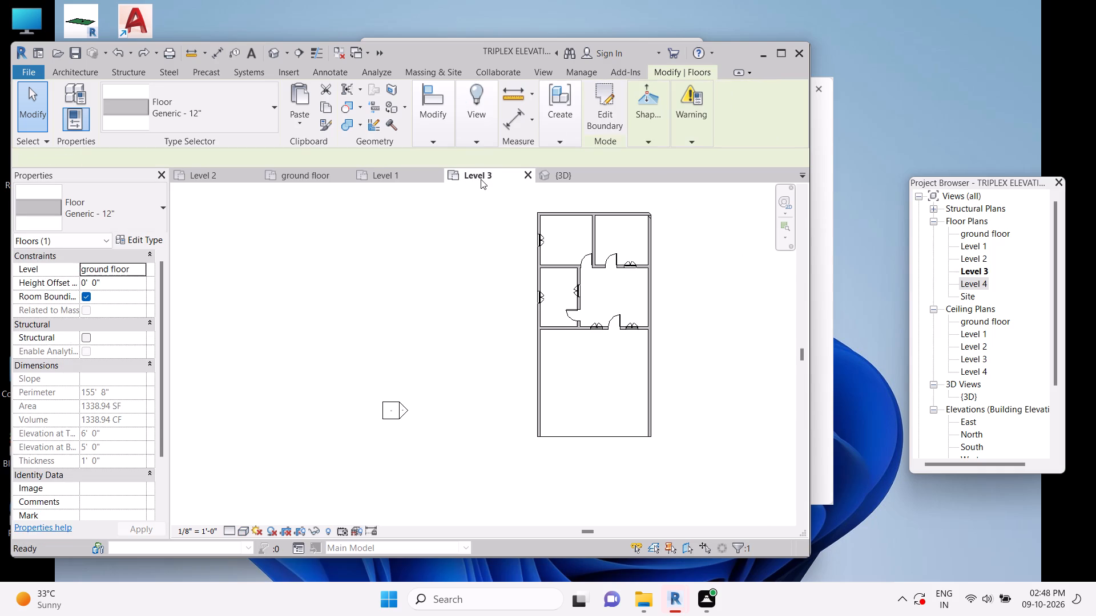
left_click(586, 376)
key("ctrl+v")
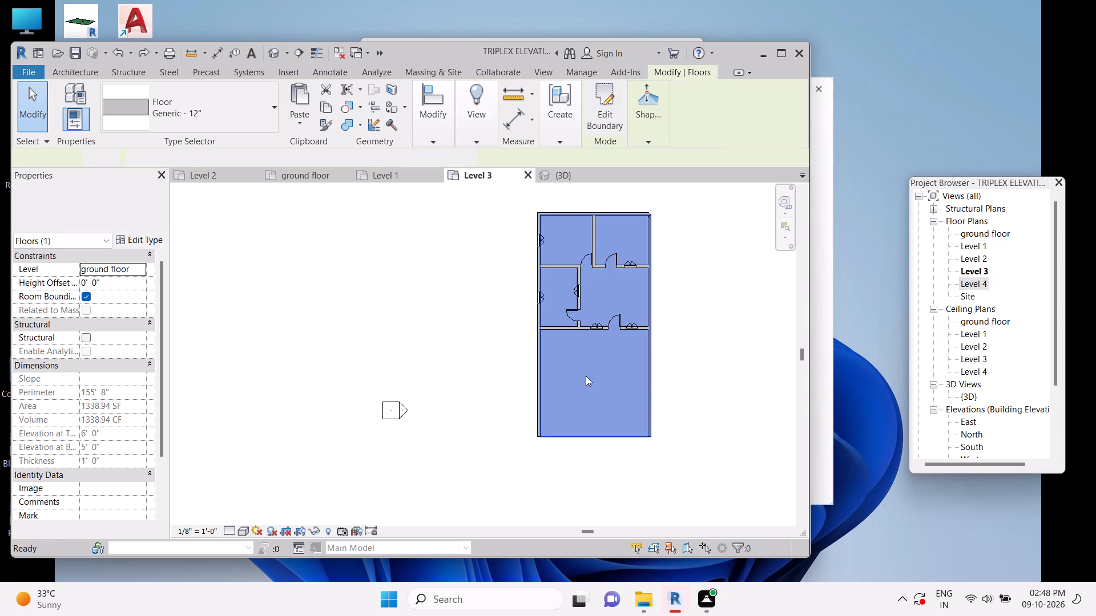
left_click(545, 435)
left_click(549, 415)
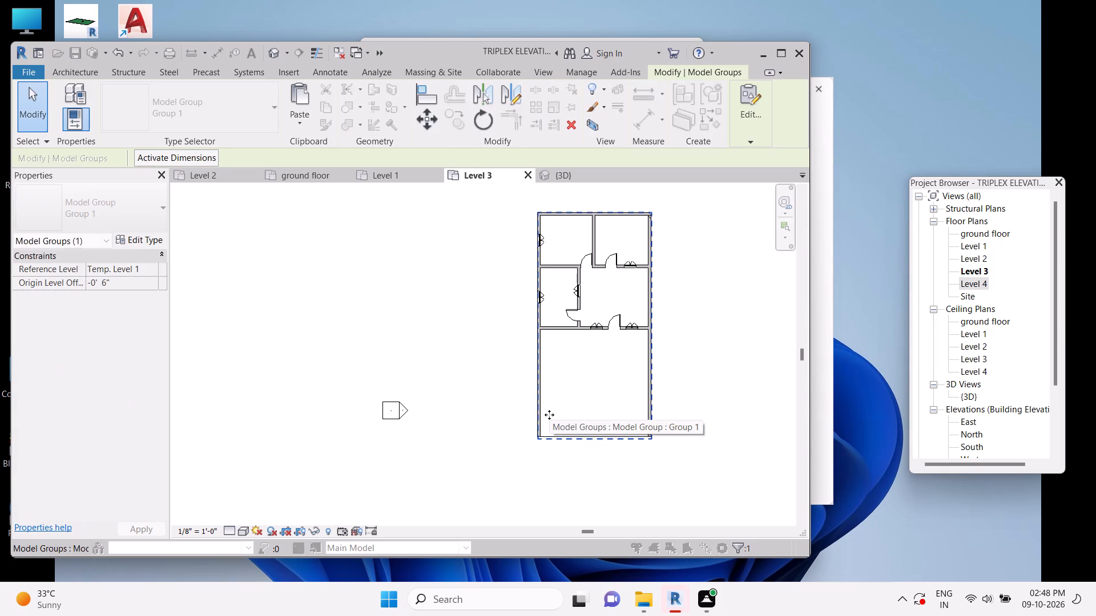
left_click(556, 401)
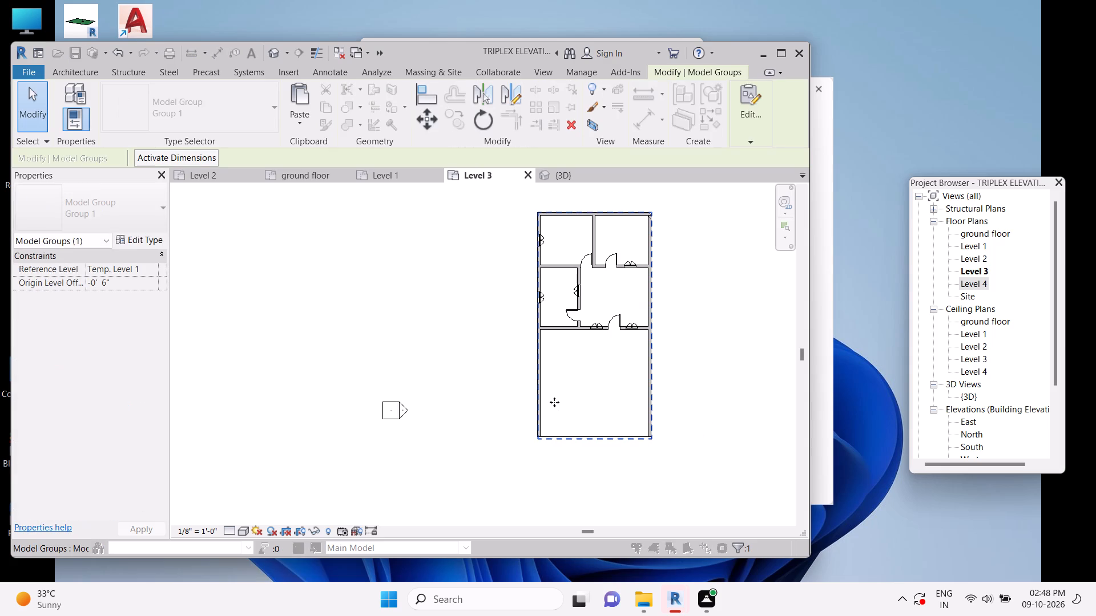
key("Escape")
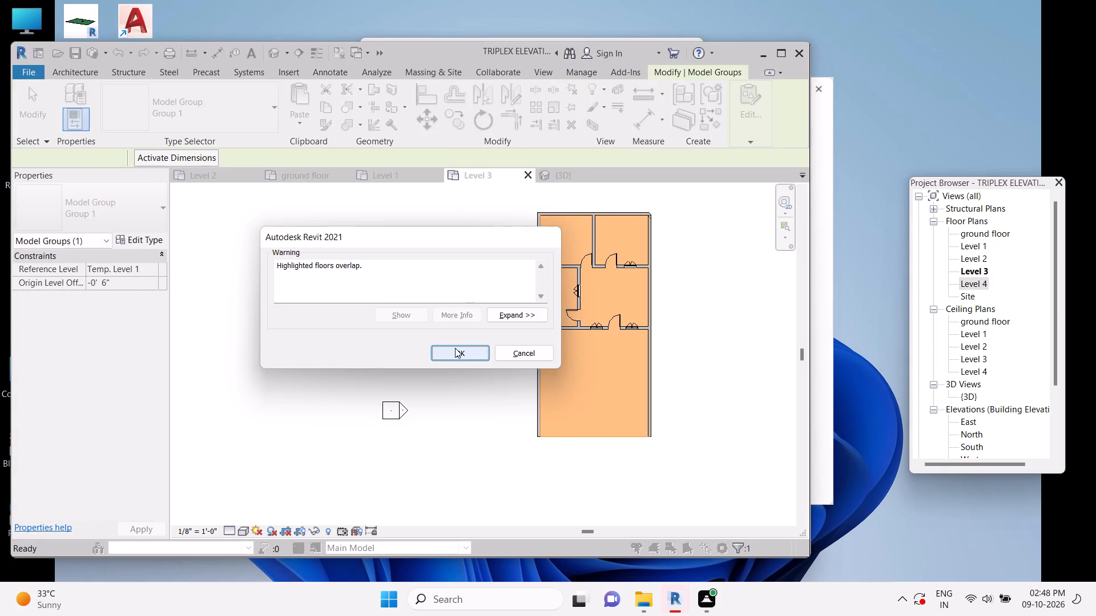
left_click(455, 348)
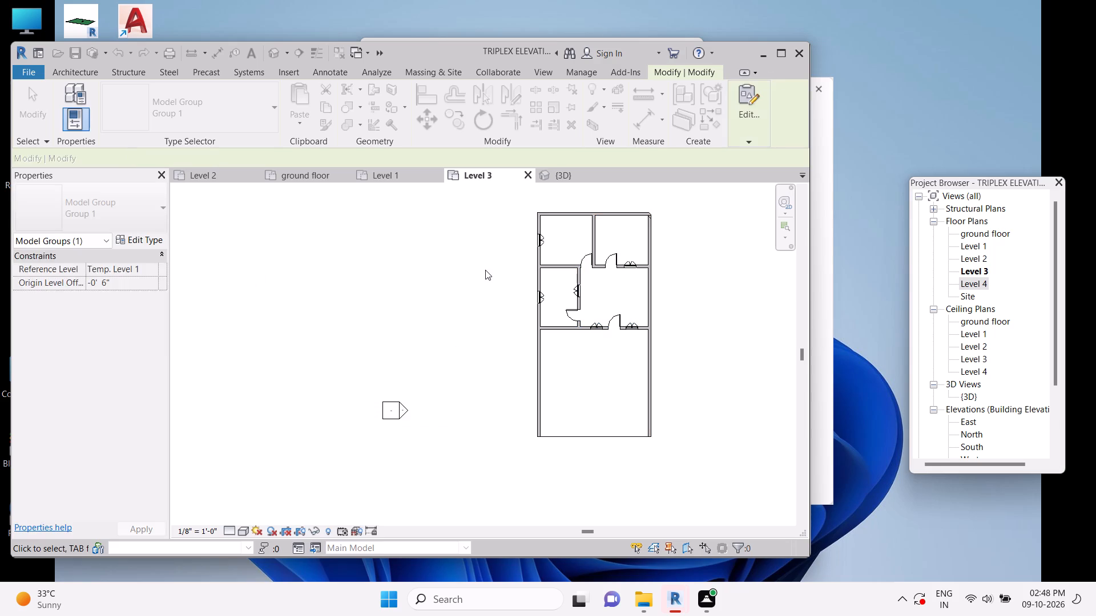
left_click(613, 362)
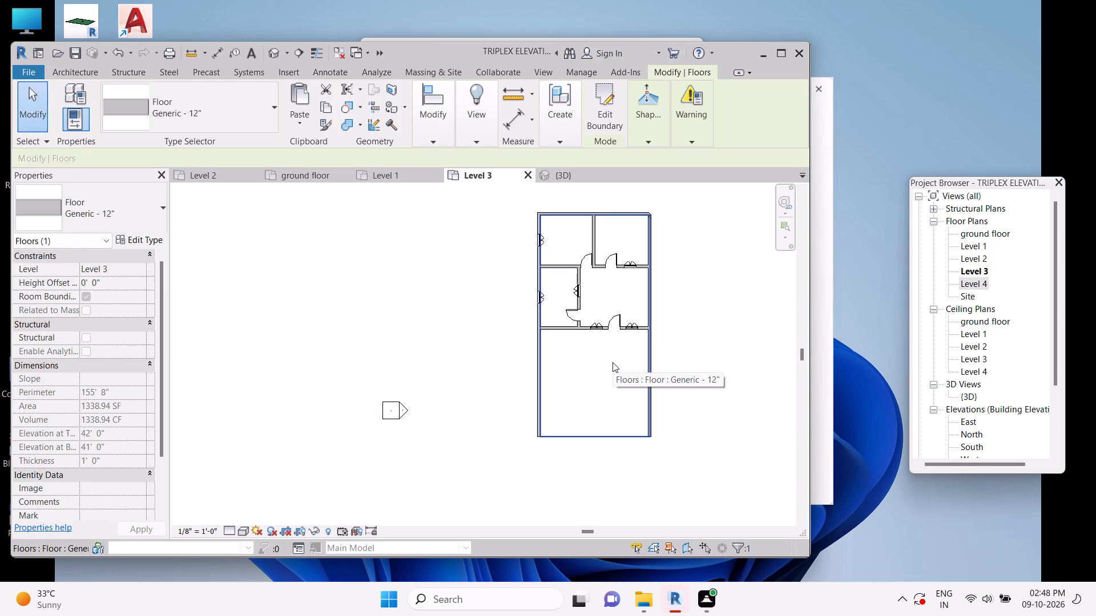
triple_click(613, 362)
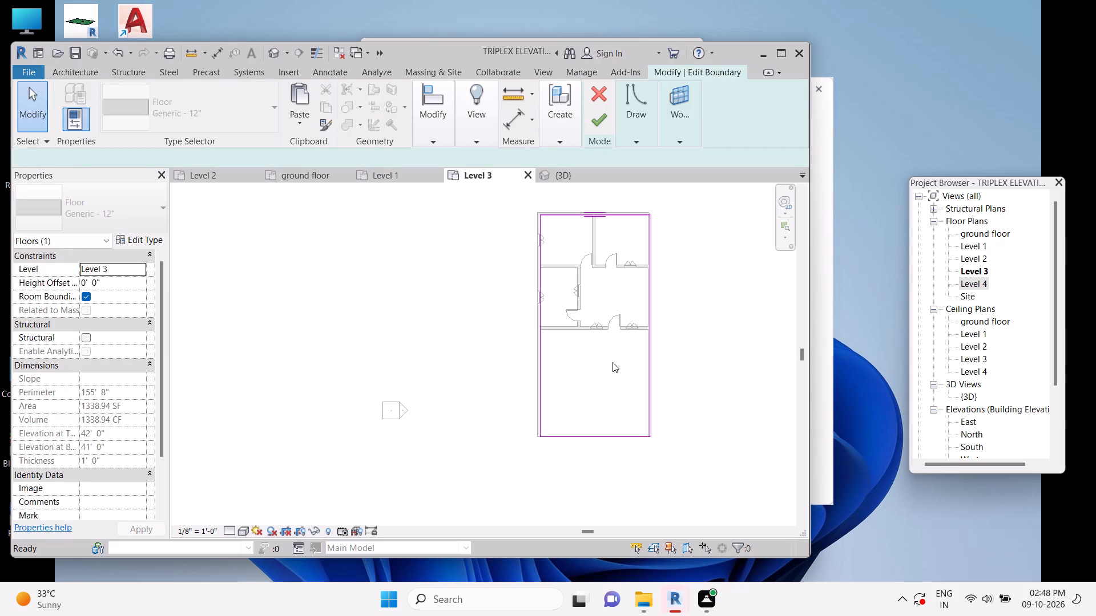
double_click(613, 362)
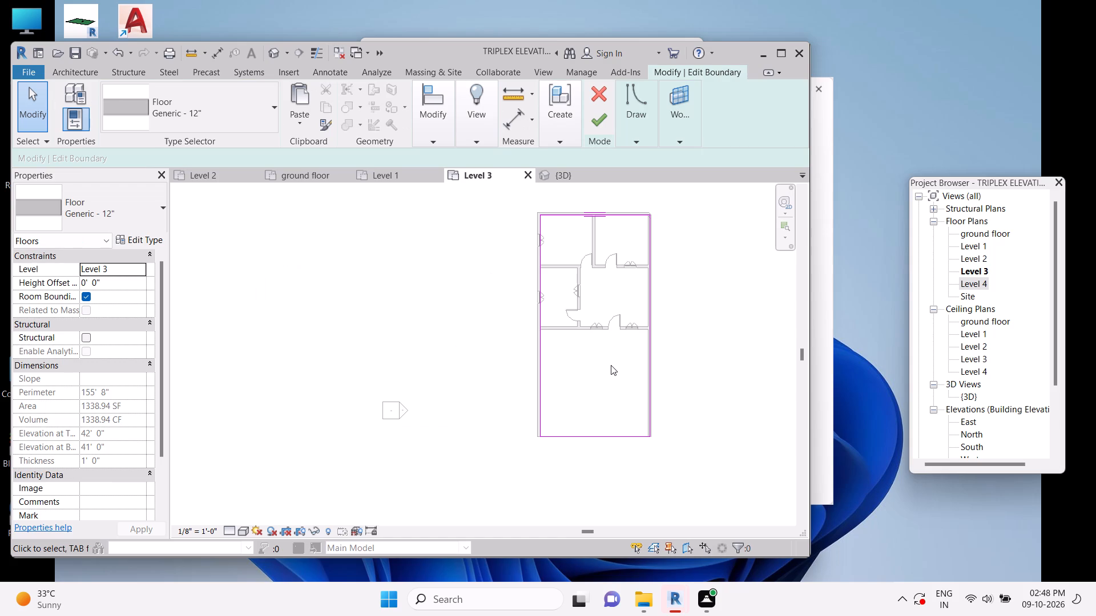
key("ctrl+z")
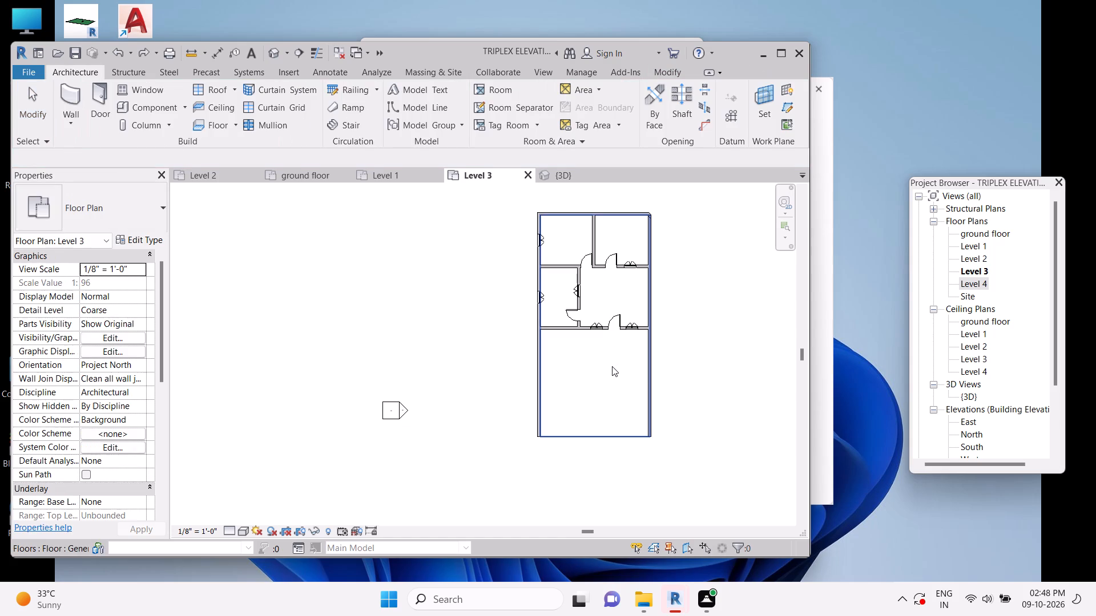
Open the Level 3 floor's boundary sketch and finish it, joining the floor with the overlapping walls and cutting the shared volume out of them.
left_click(612, 366)
double_click(612, 366)
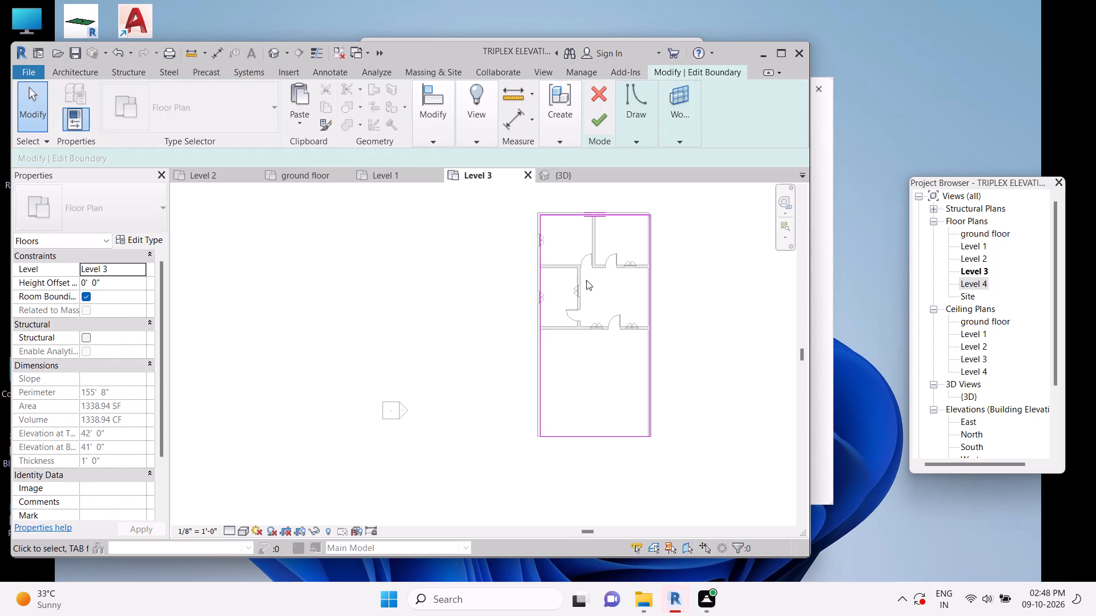
left_click(602, 123)
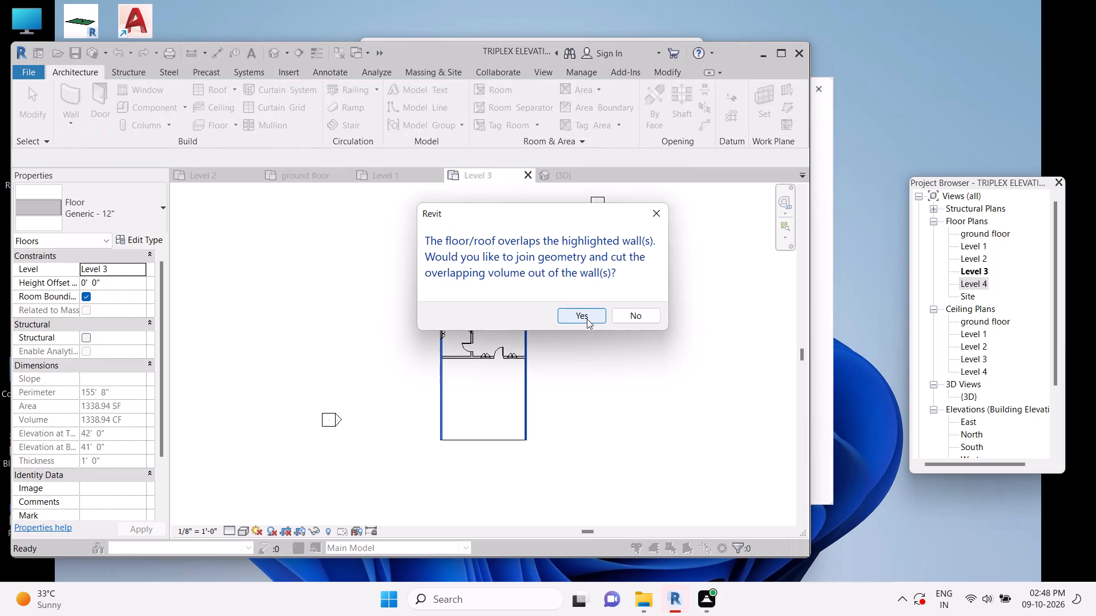
left_click(587, 319)
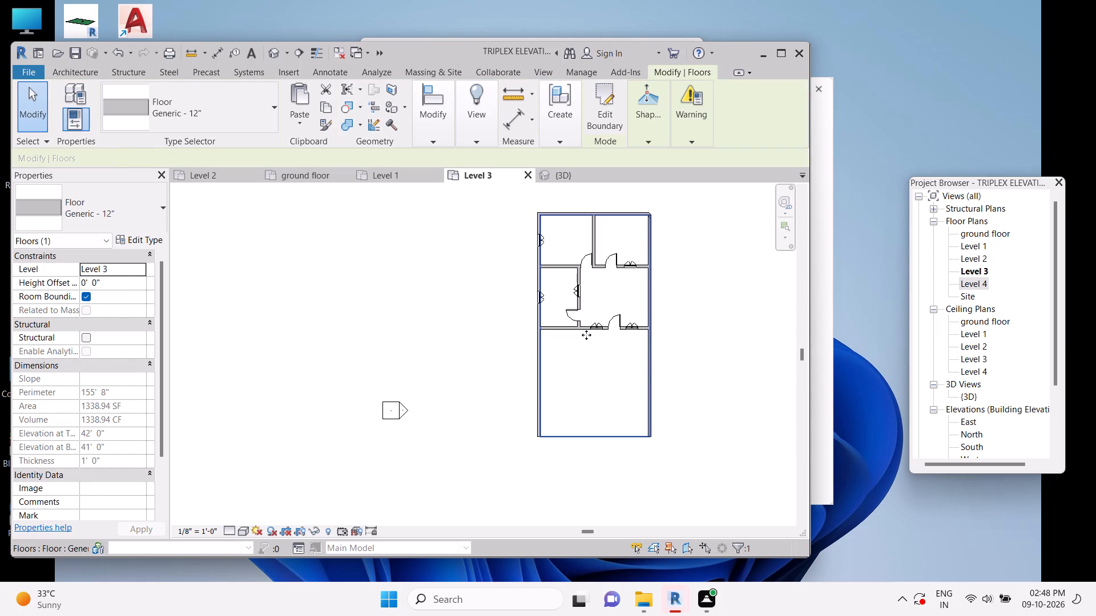
left_click(589, 354)
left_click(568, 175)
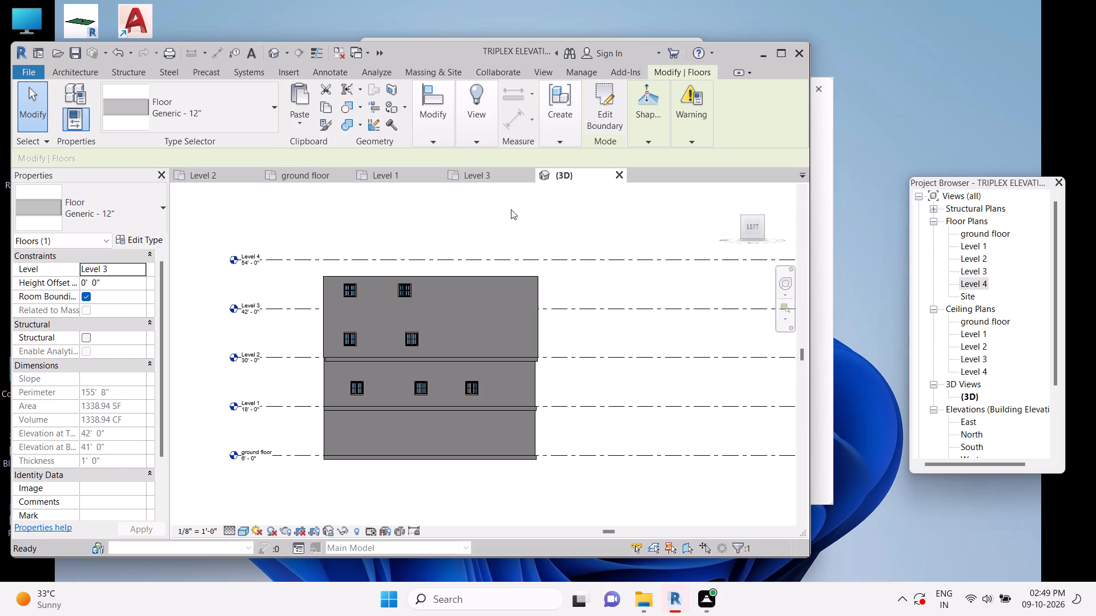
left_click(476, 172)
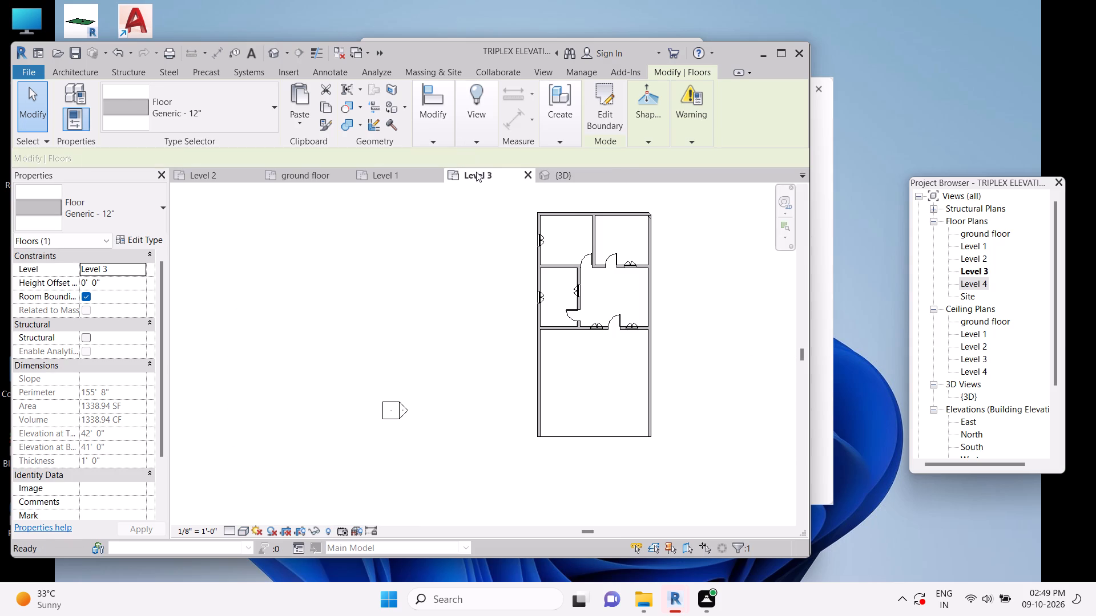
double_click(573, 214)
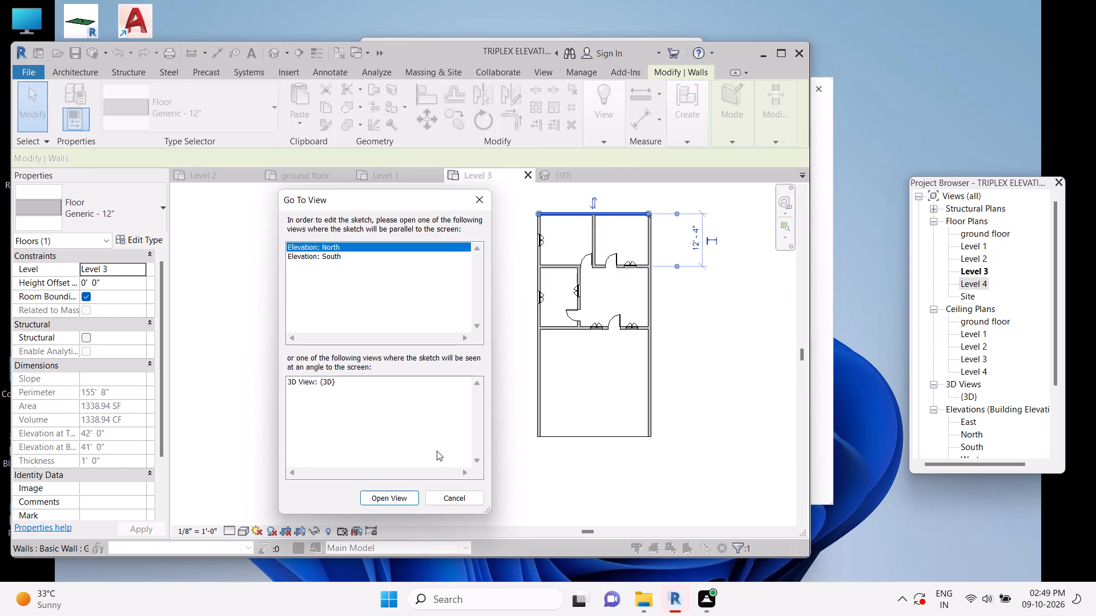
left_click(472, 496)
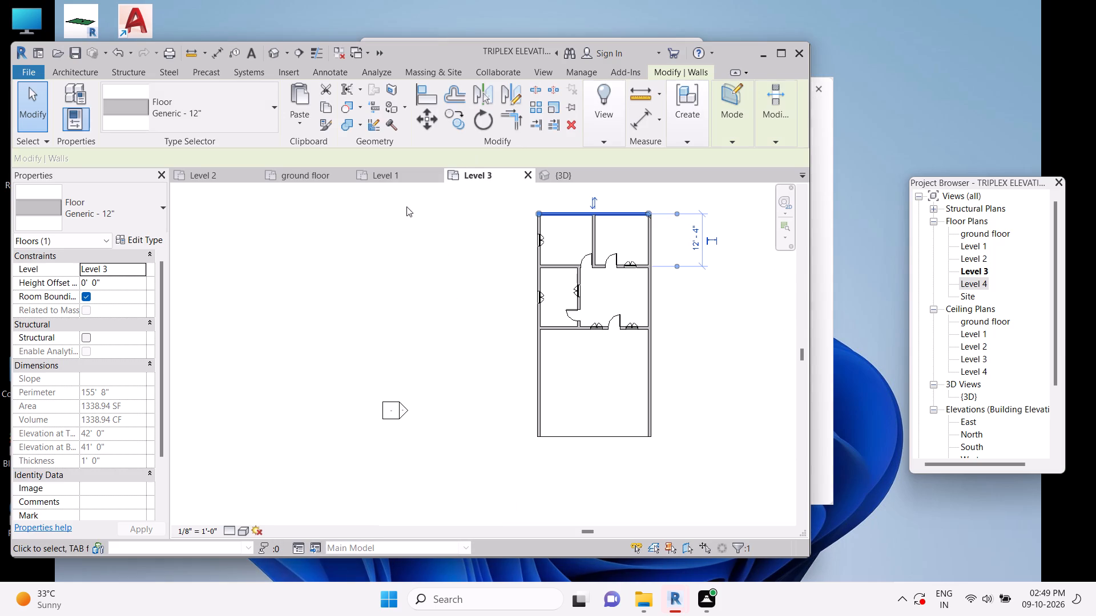
Copy the Level 2 floor slab and paste it onto Level 3, aligned to the southwest corner of the existing floor.
left_click(227, 180)
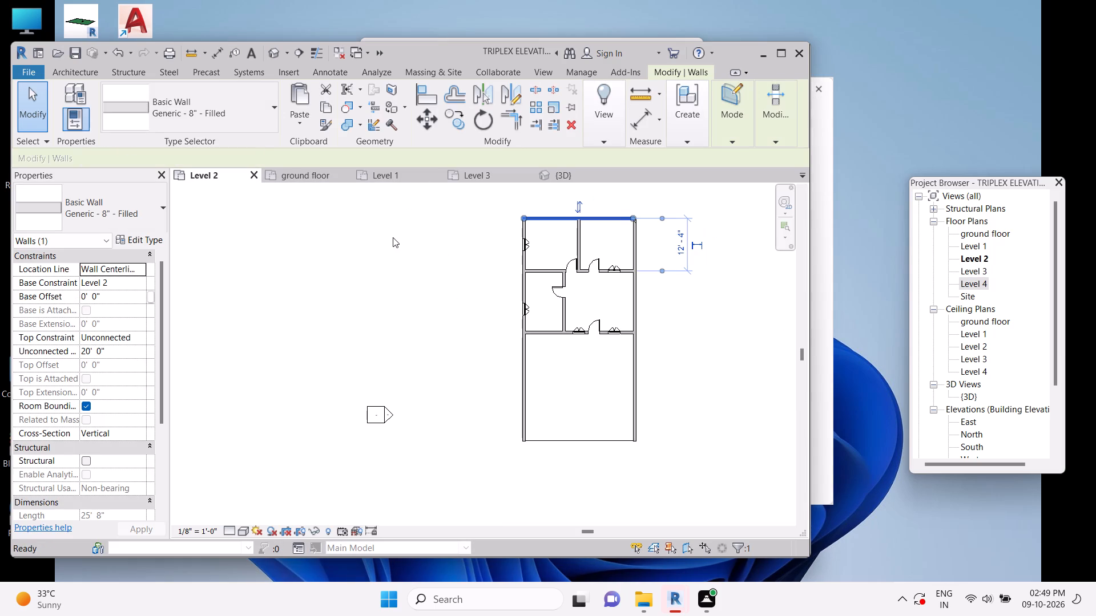
left_click(465, 250)
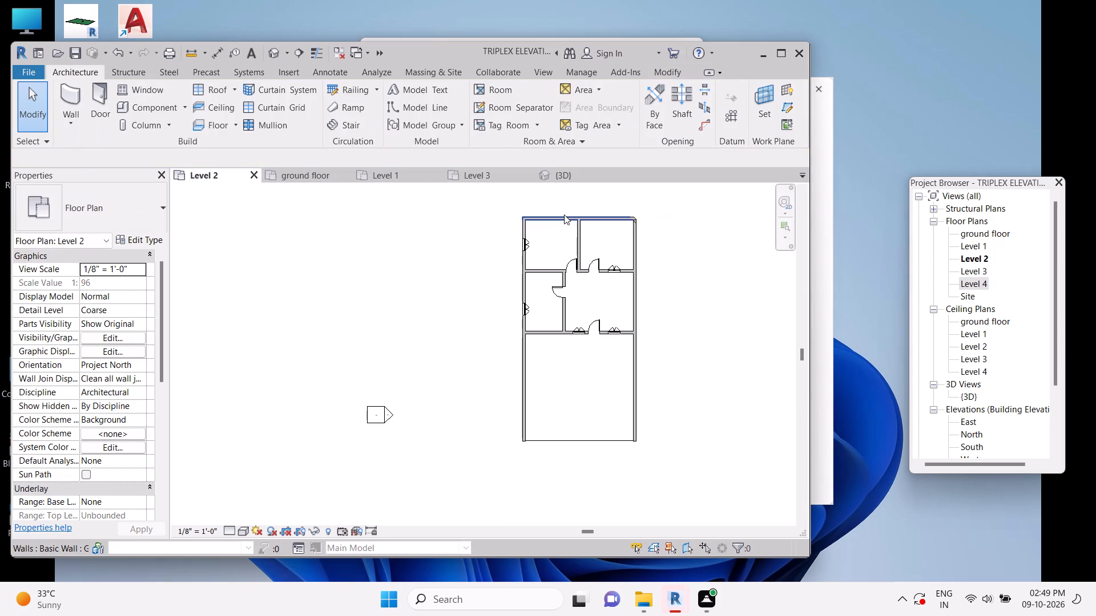
left_click(564, 214)
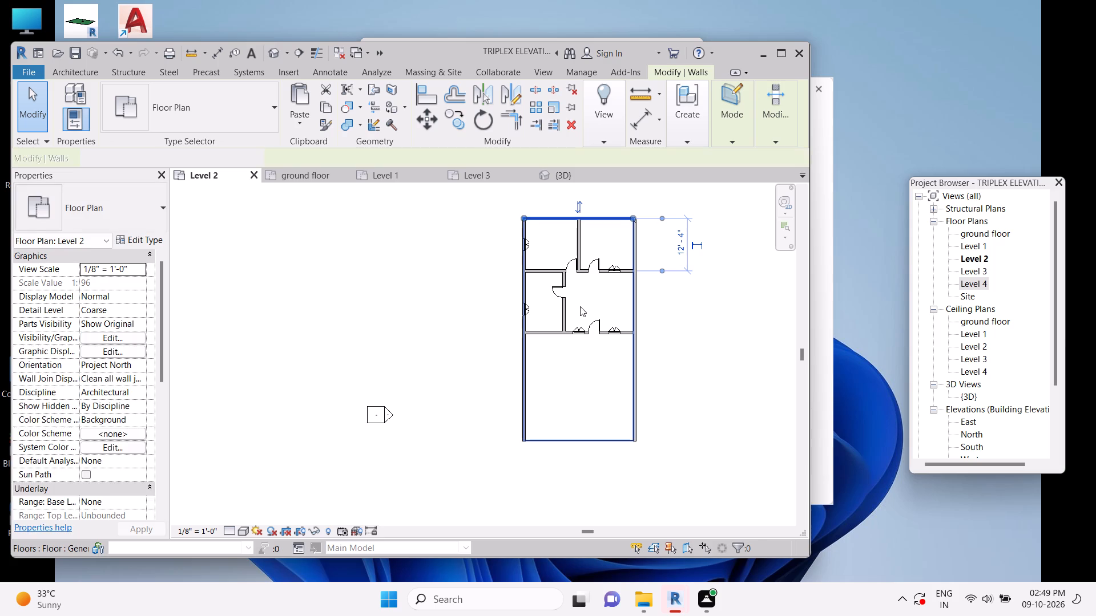
left_click(577, 293)
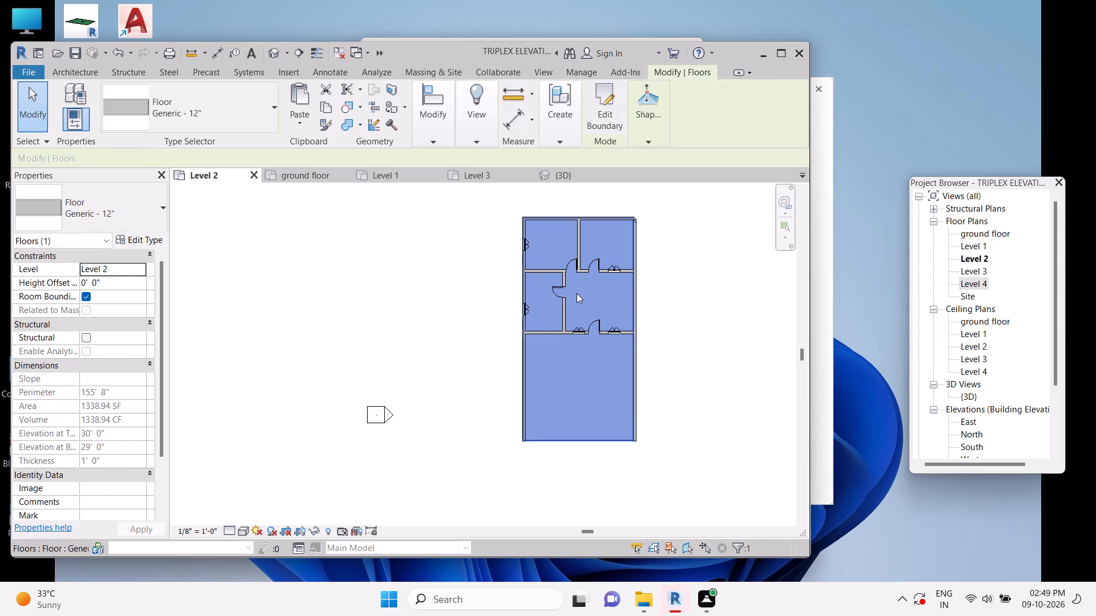
key("ctrl+c")
left_click(502, 178)
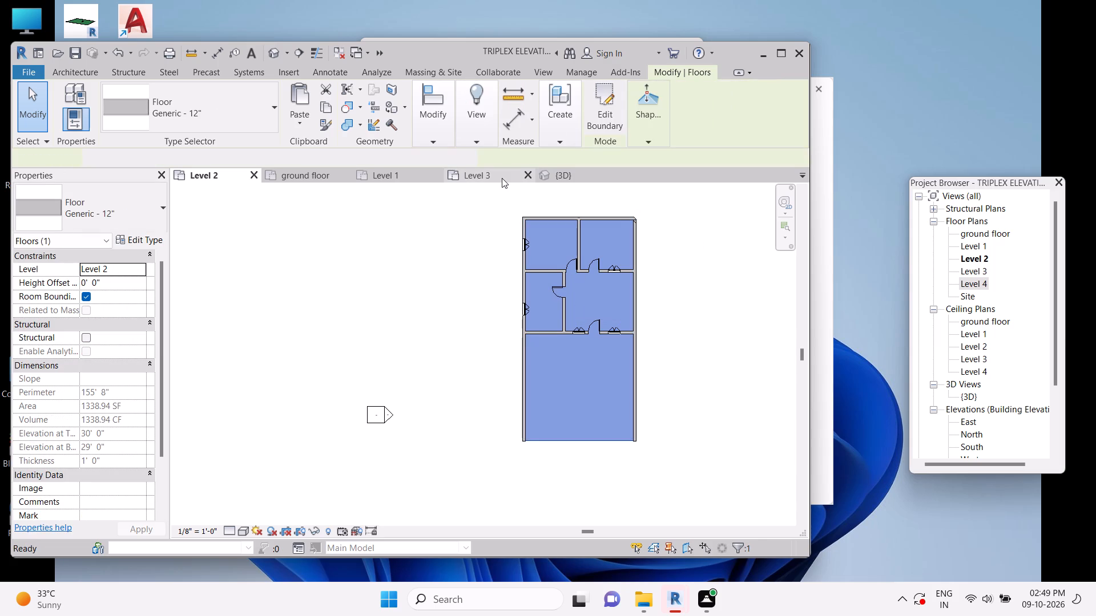
left_click(605, 285)
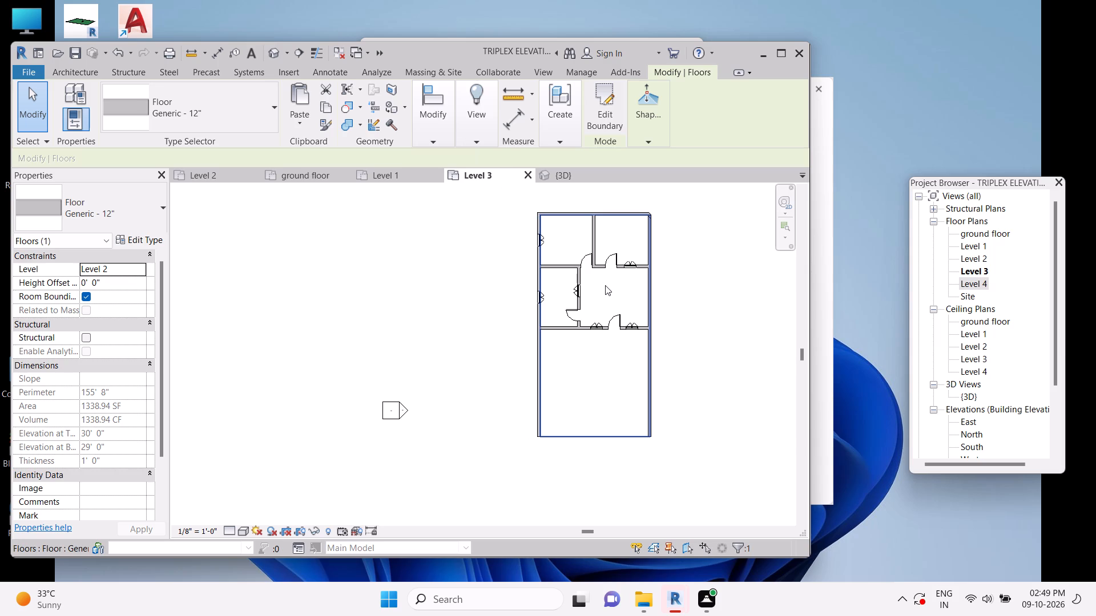
key("ctrl+super+v")
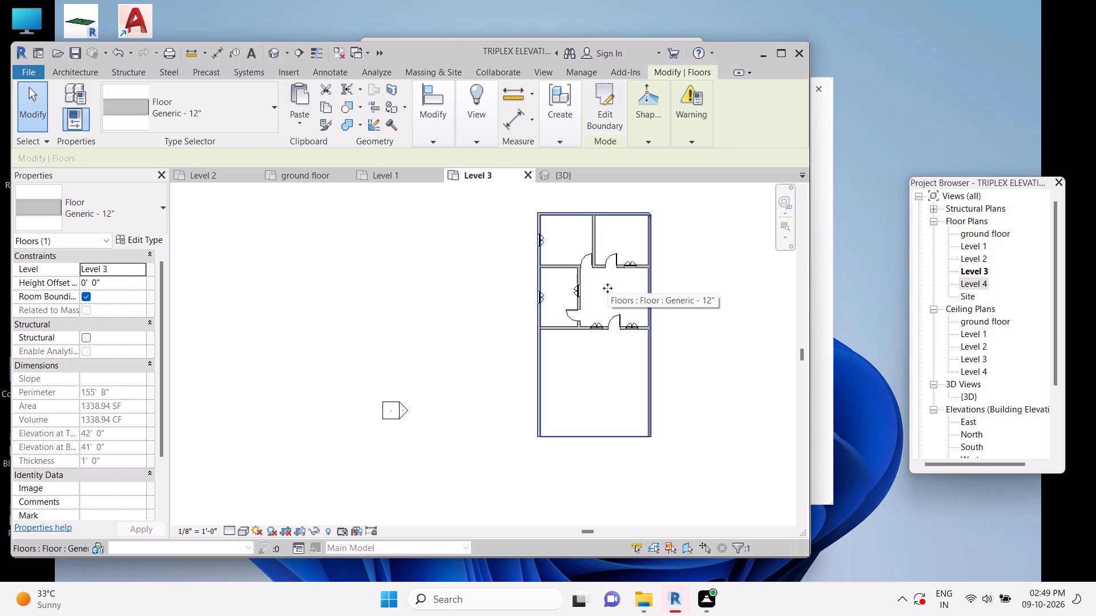
key("ctrl+v")
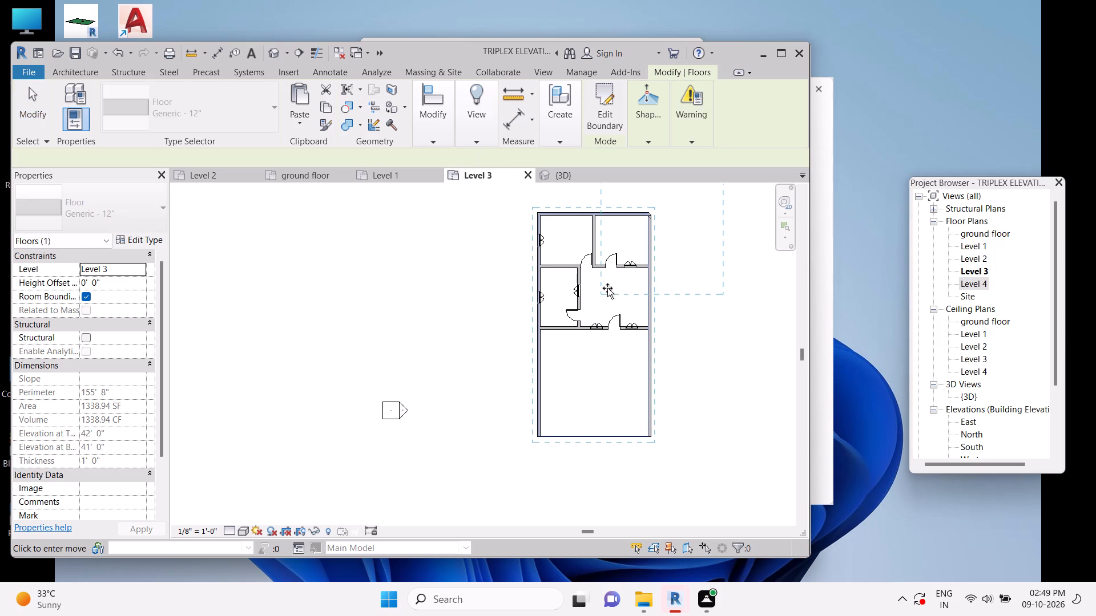
left_click(540, 433)
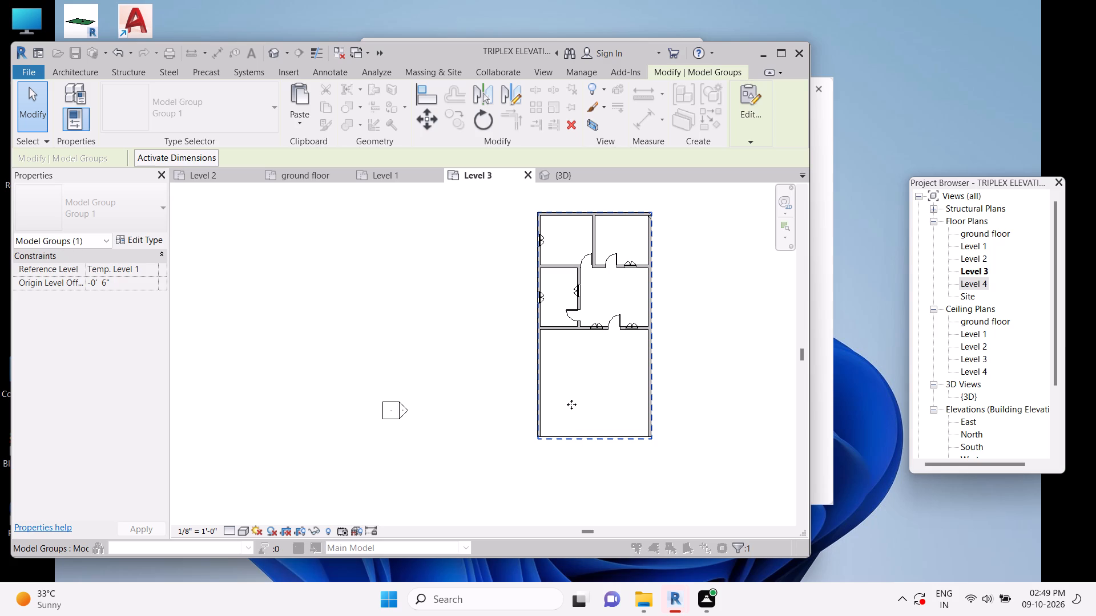
key("Escape")
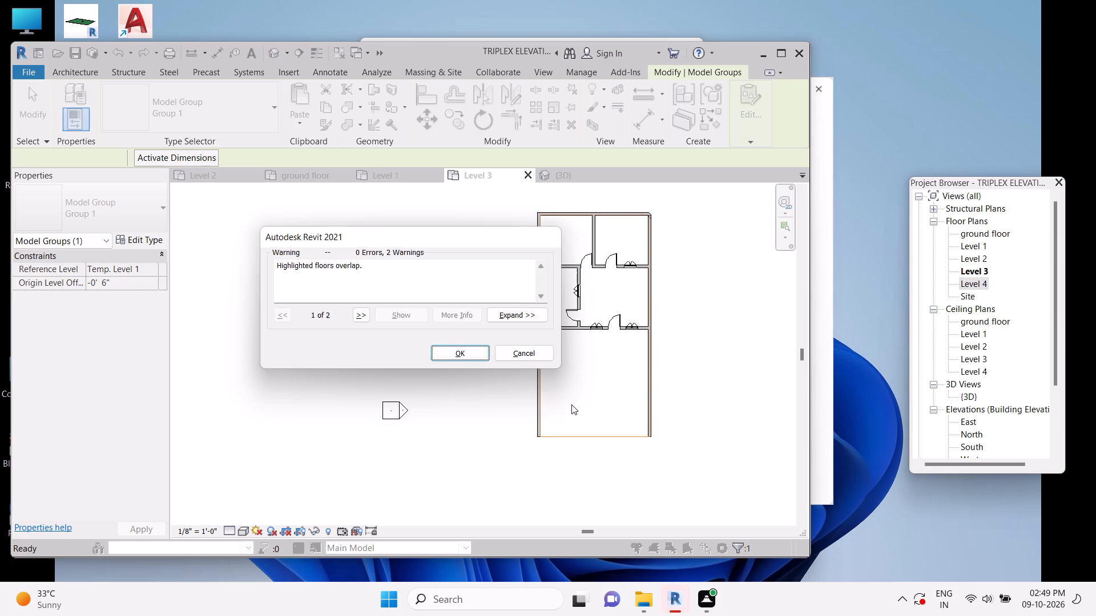
left_click(468, 355)
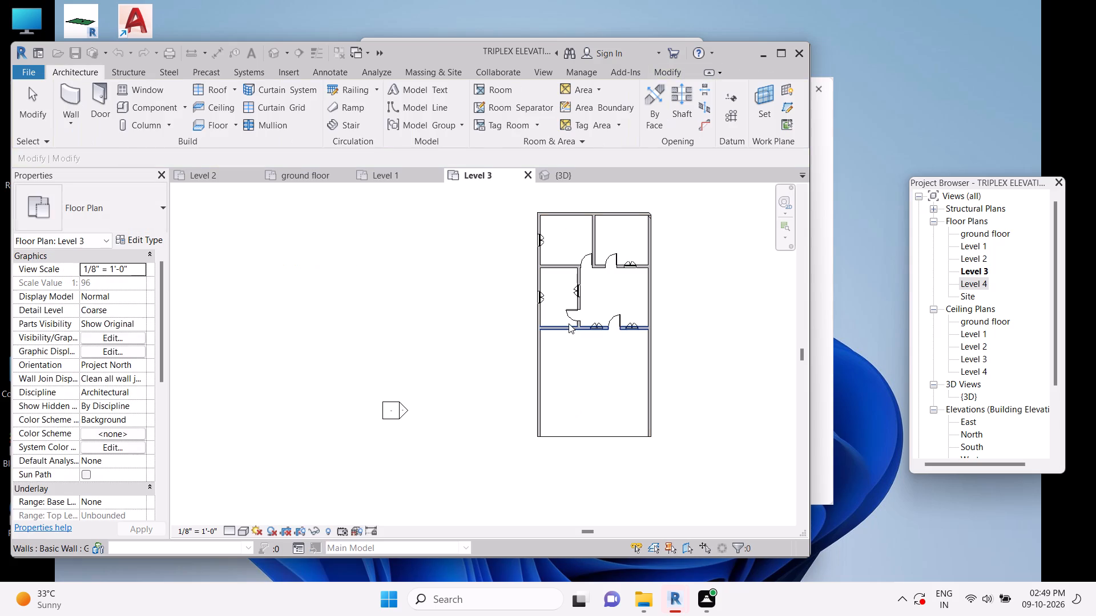
Open the Level 3 floor's boundary sketch and finish it, joining and cutting the overlapping walls, and check the model in 3D.
left_click(618, 223)
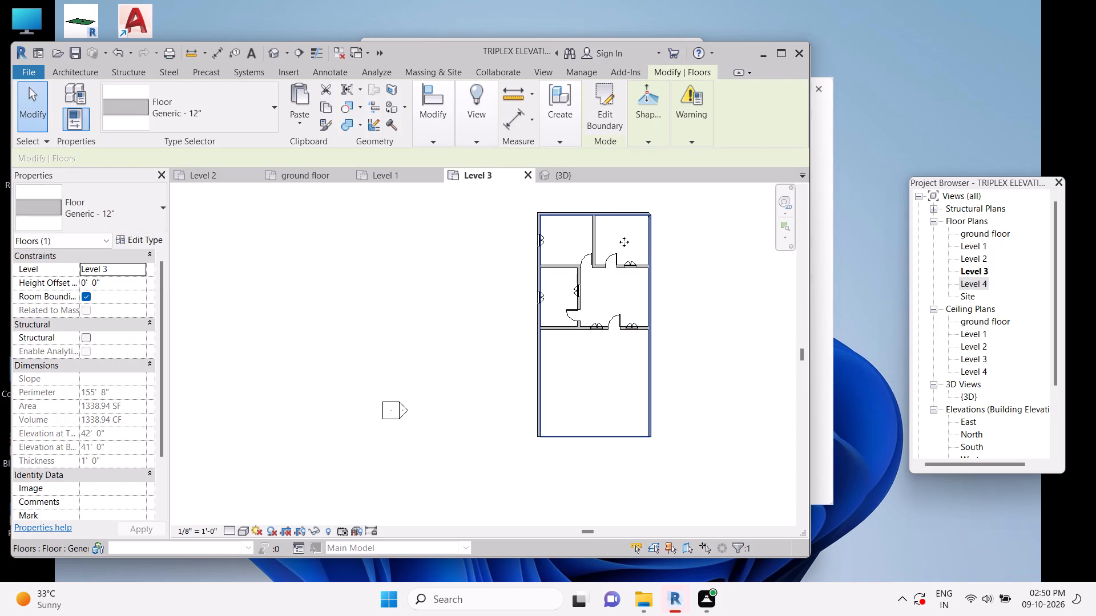
left_click(618, 239)
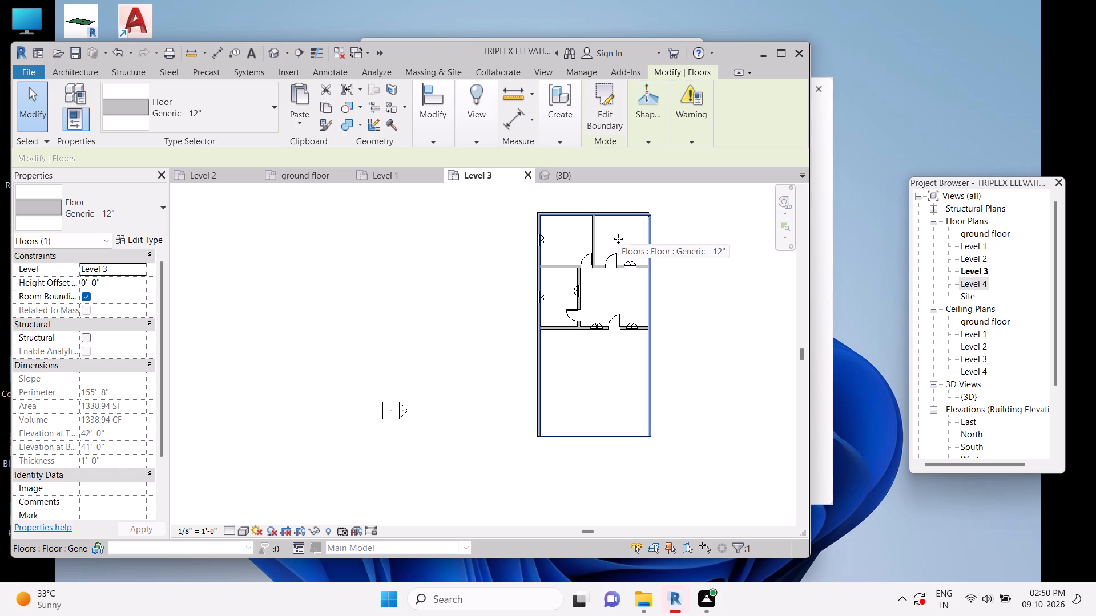
left_click(618, 239)
key("Escape")
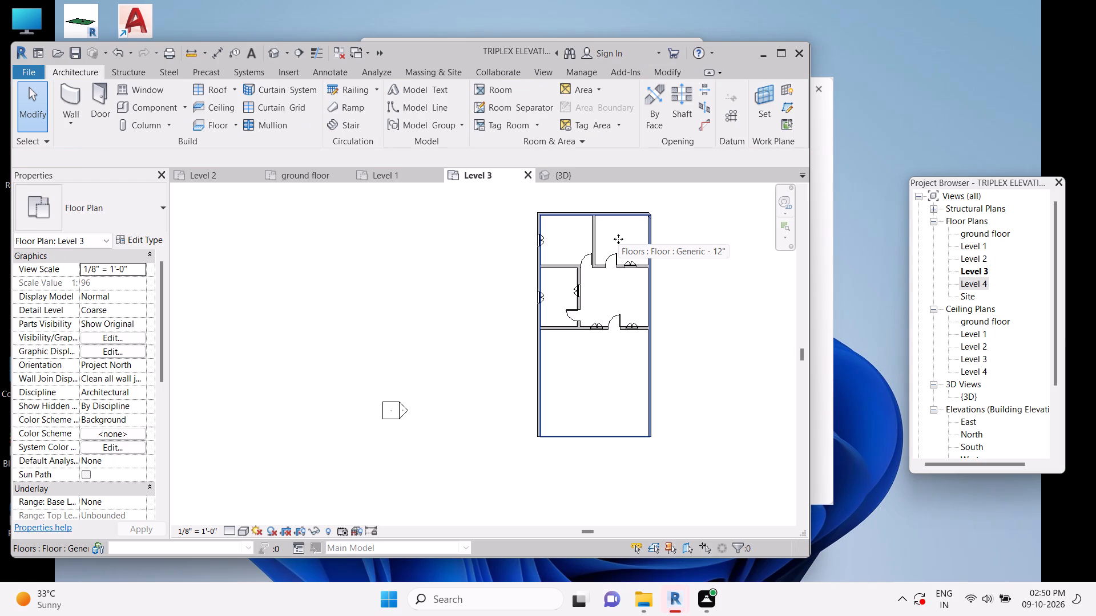
left_click(618, 239)
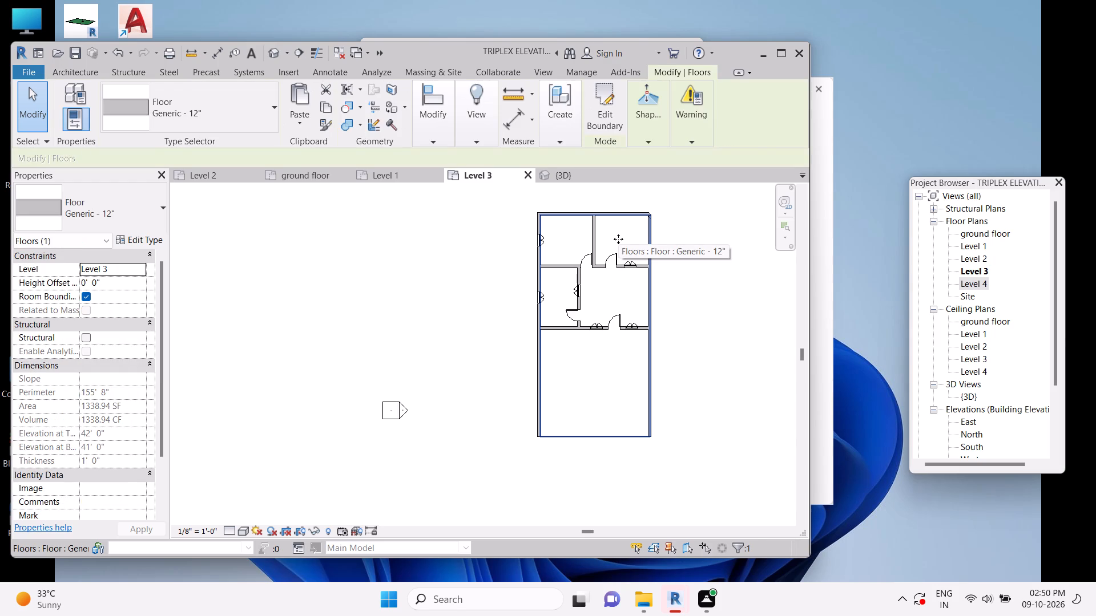
key("Escape")
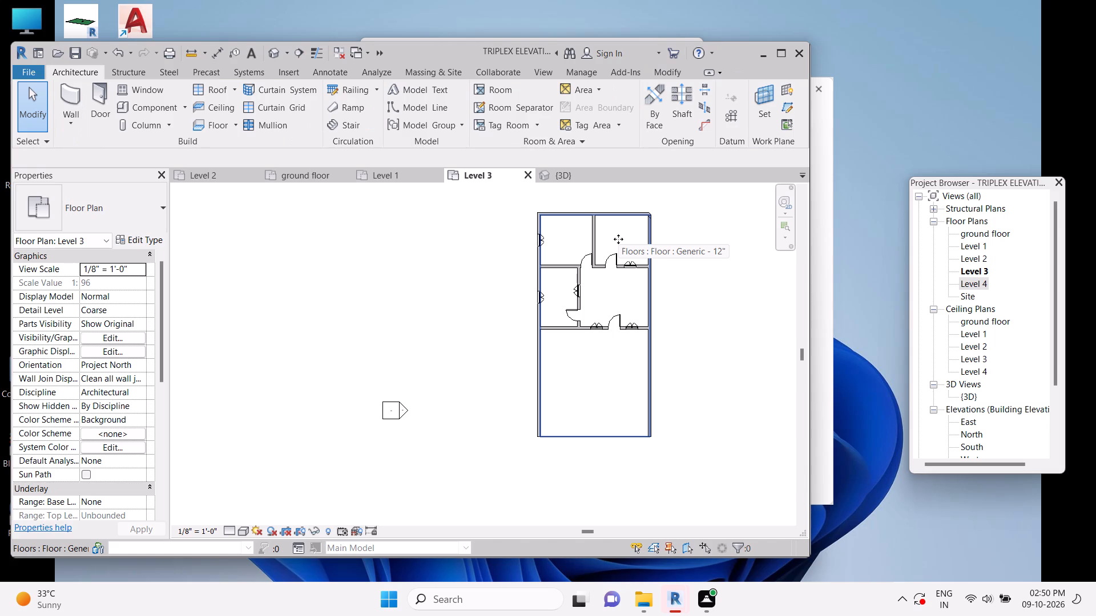
double_click(618, 239)
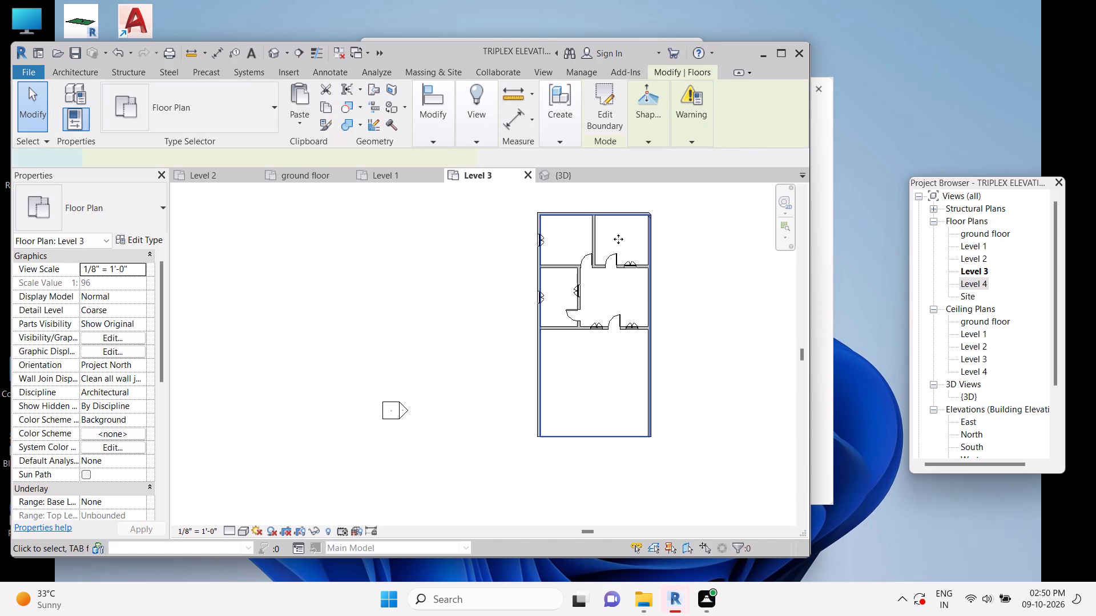
triple_click(618, 239)
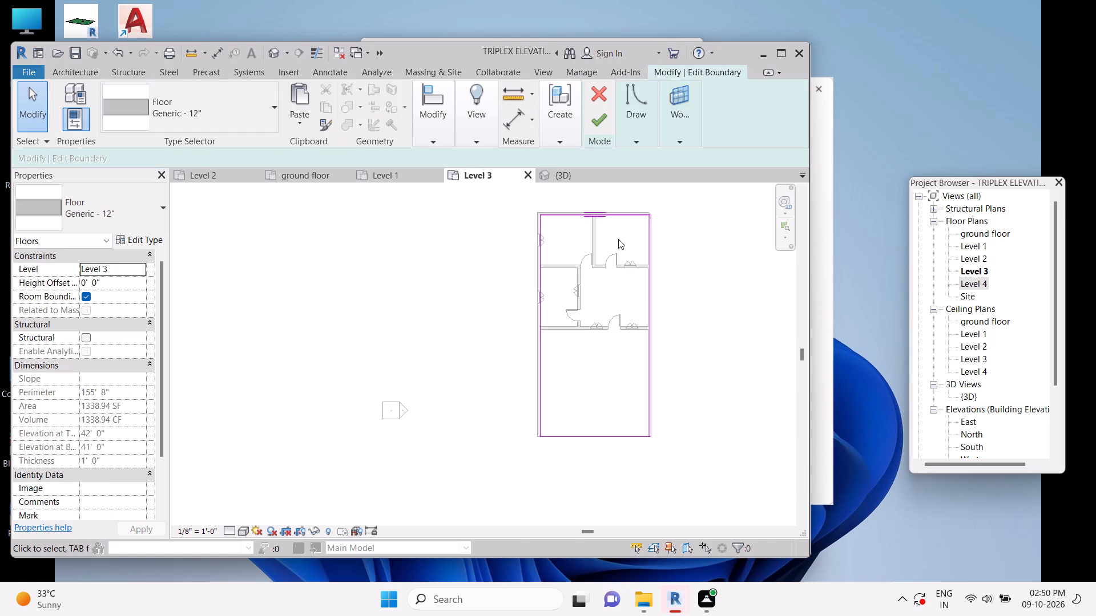
left_click(600, 130)
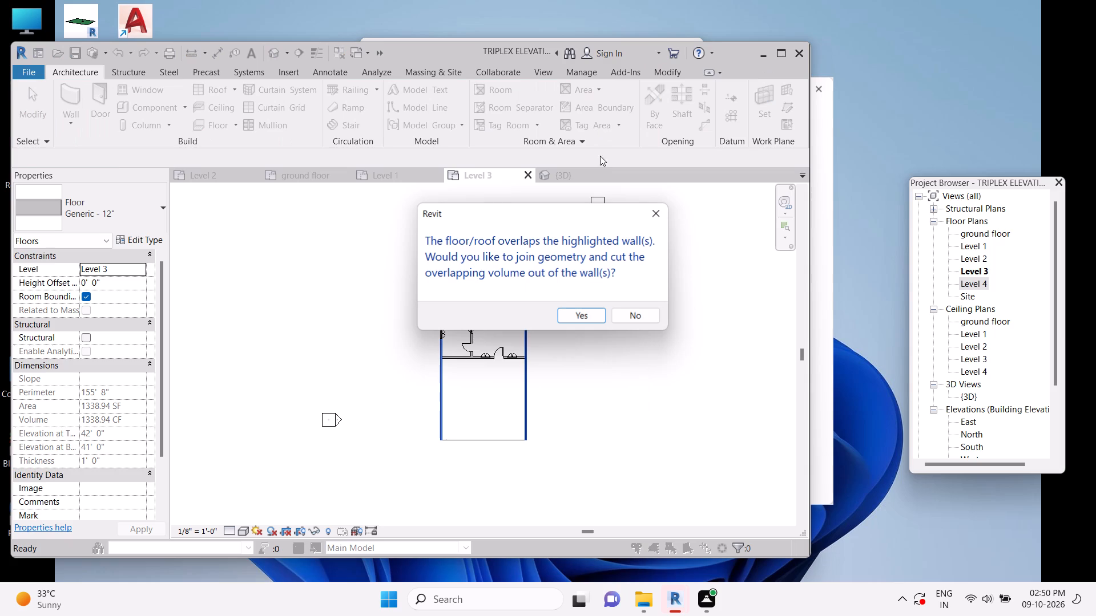
left_click(590, 319)
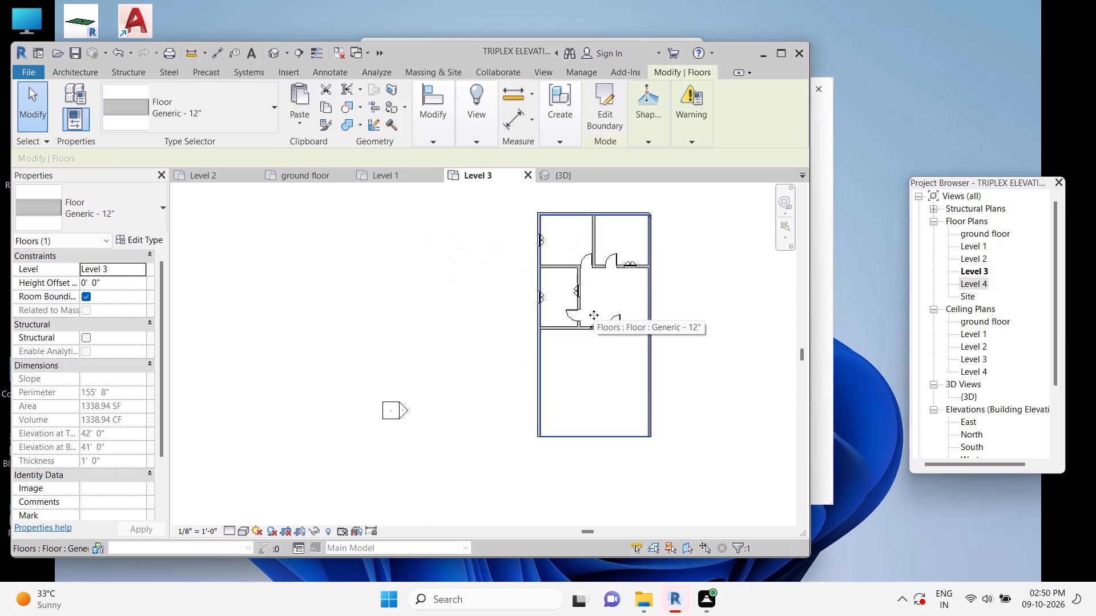
left_click(594, 315)
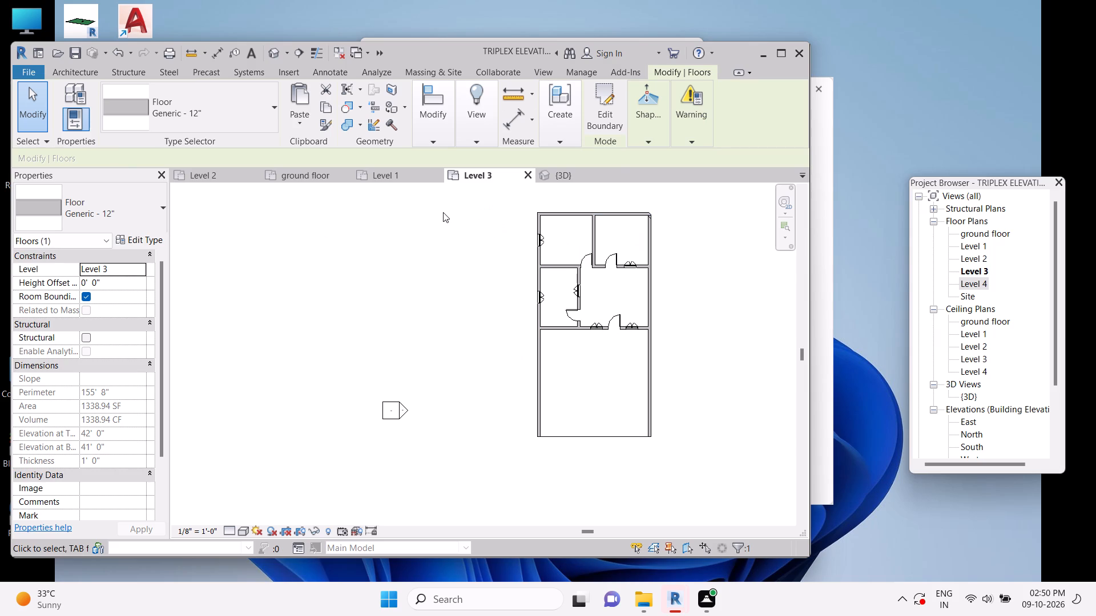
double_click(563, 172)
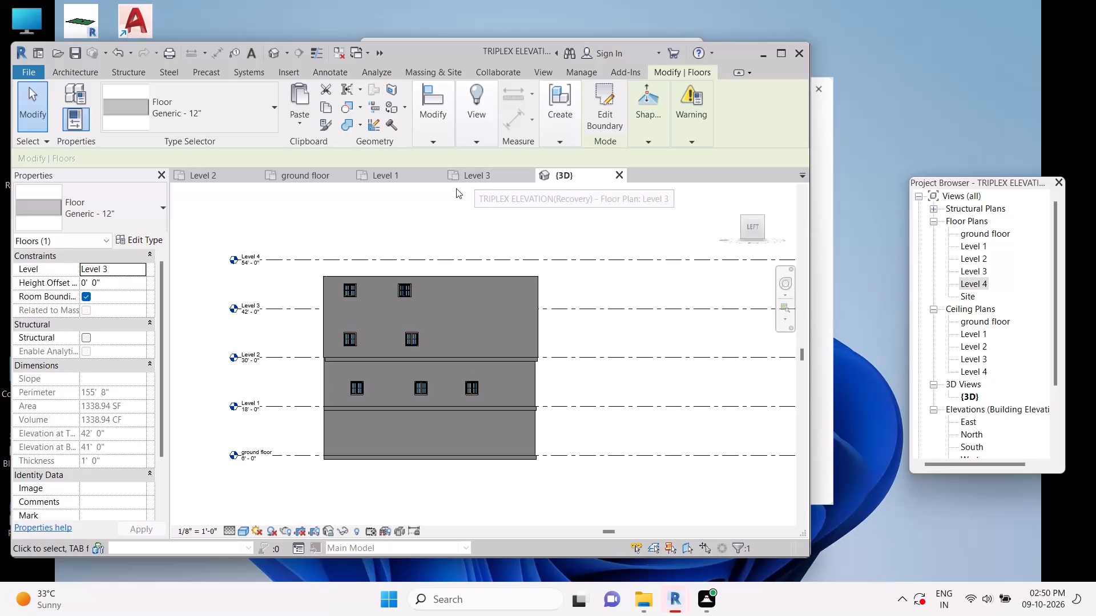
Copy the Level 1 floor slab and paste it onto Level 3, aligned to the outer southwest corner of the walls.
left_click(383, 175)
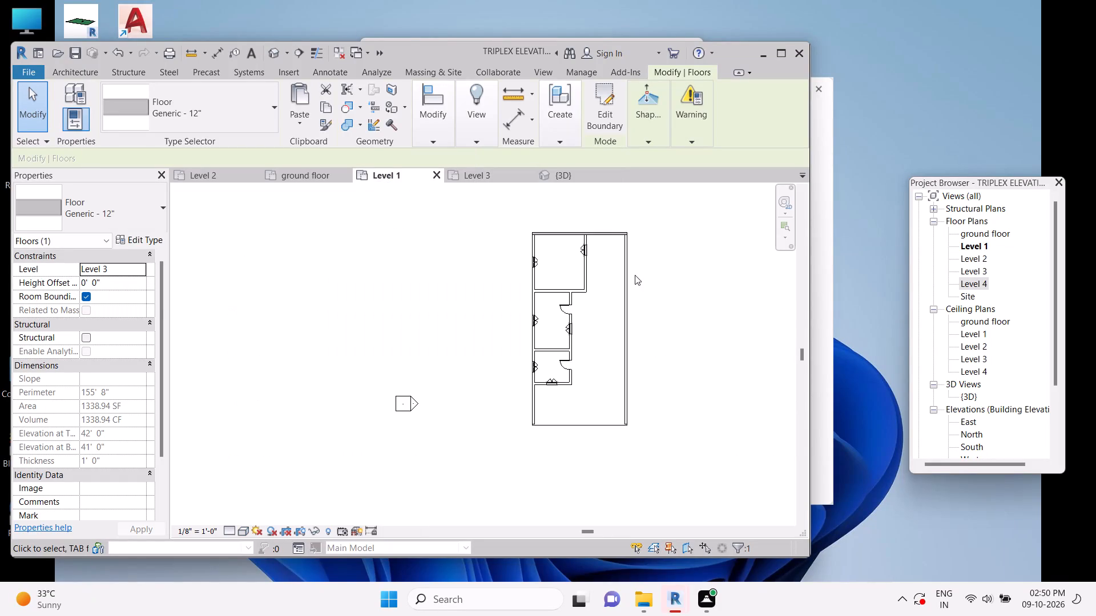
left_click(598, 242)
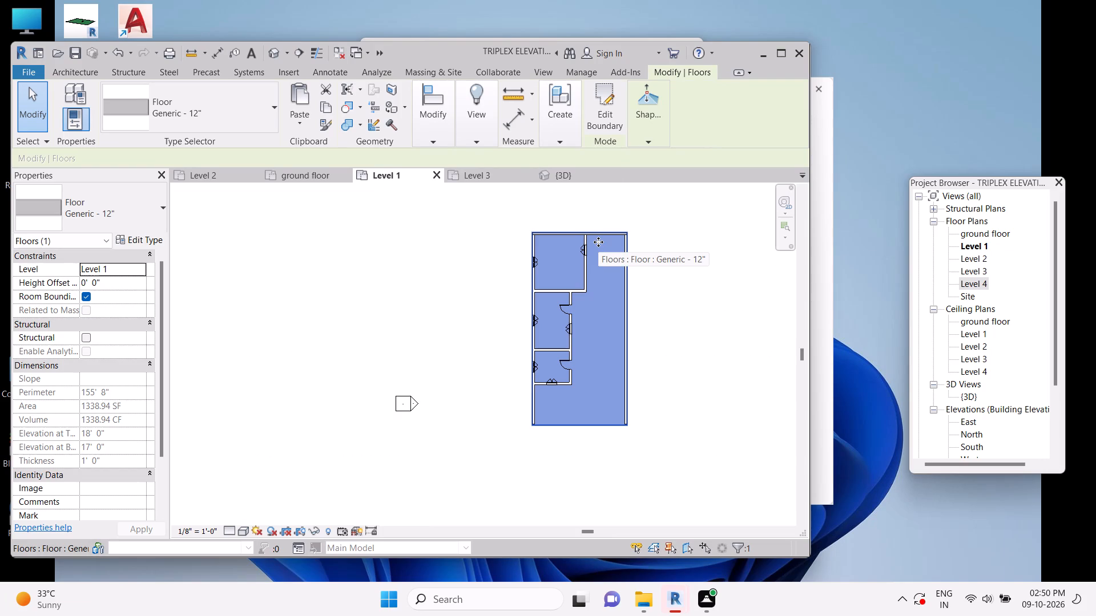
key("ctrl+c")
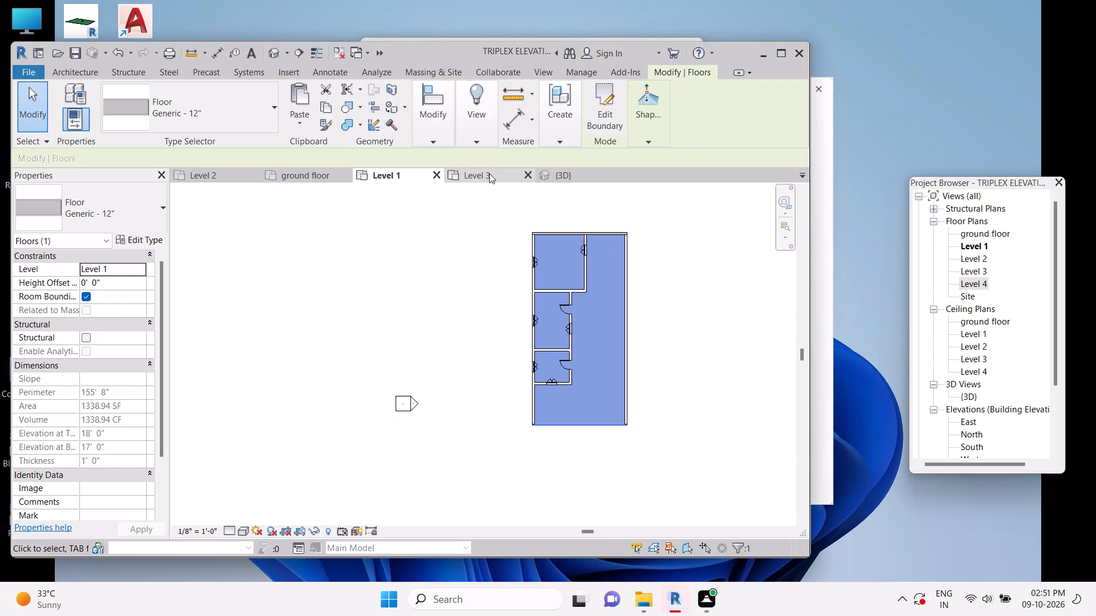
left_click(489, 173)
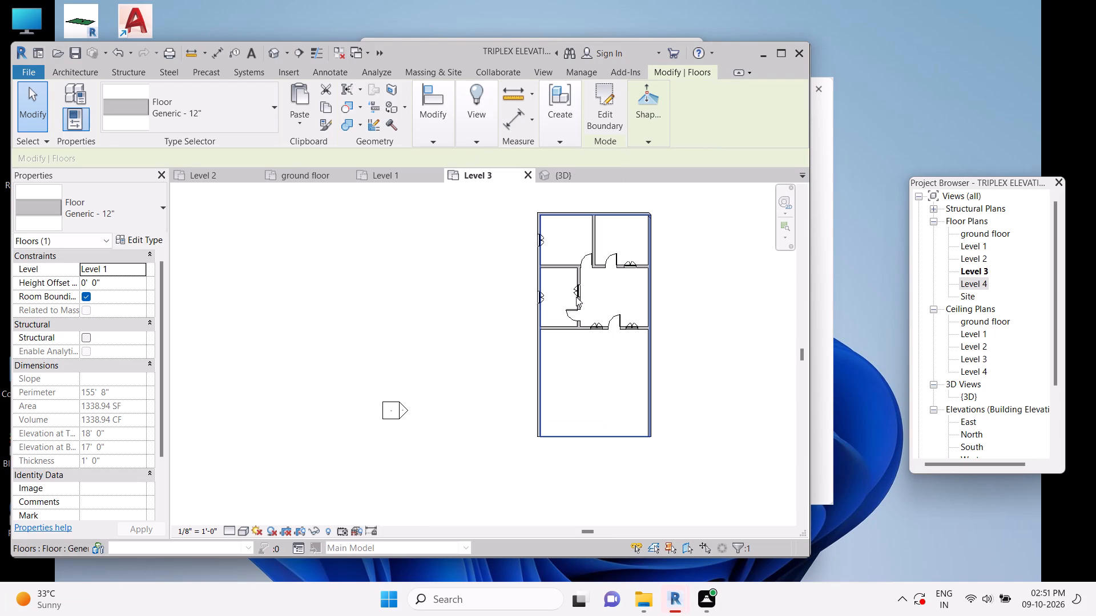
left_click(599, 289)
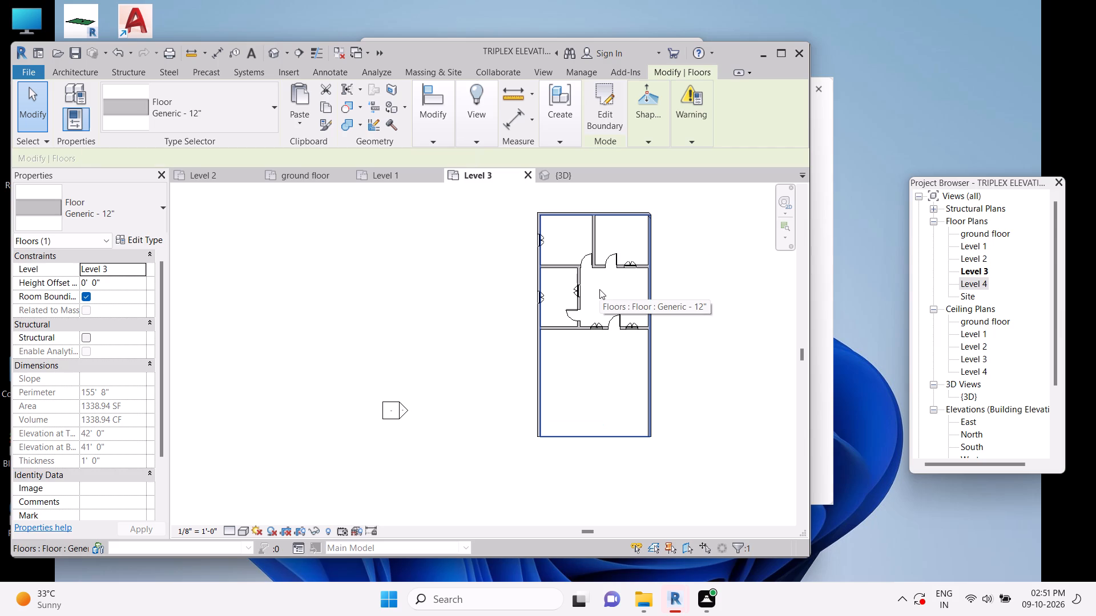
left_click(599, 302)
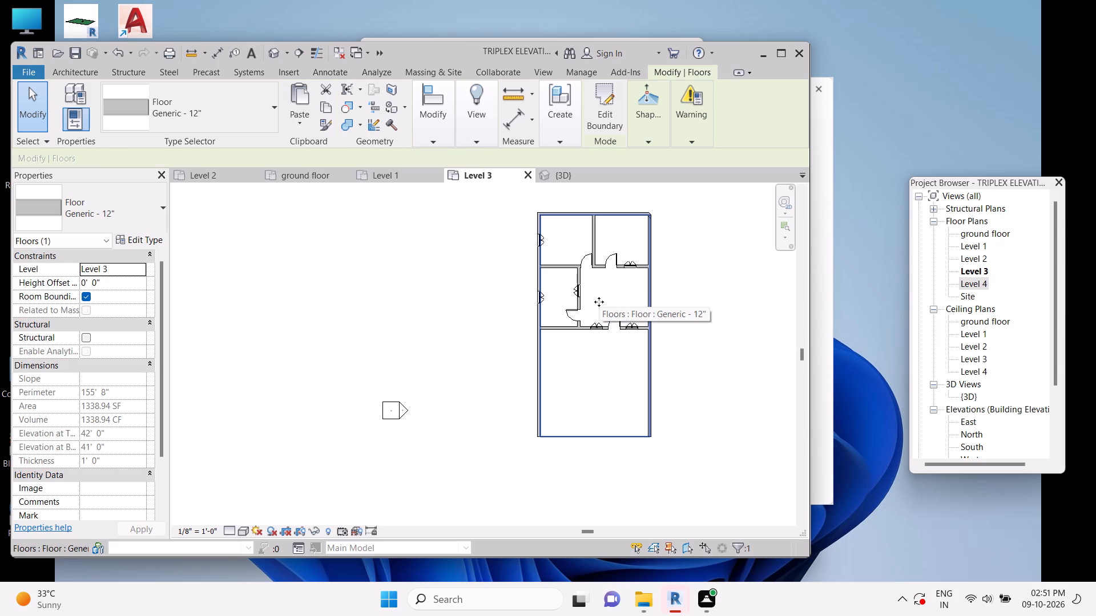
key("ctrl+v")
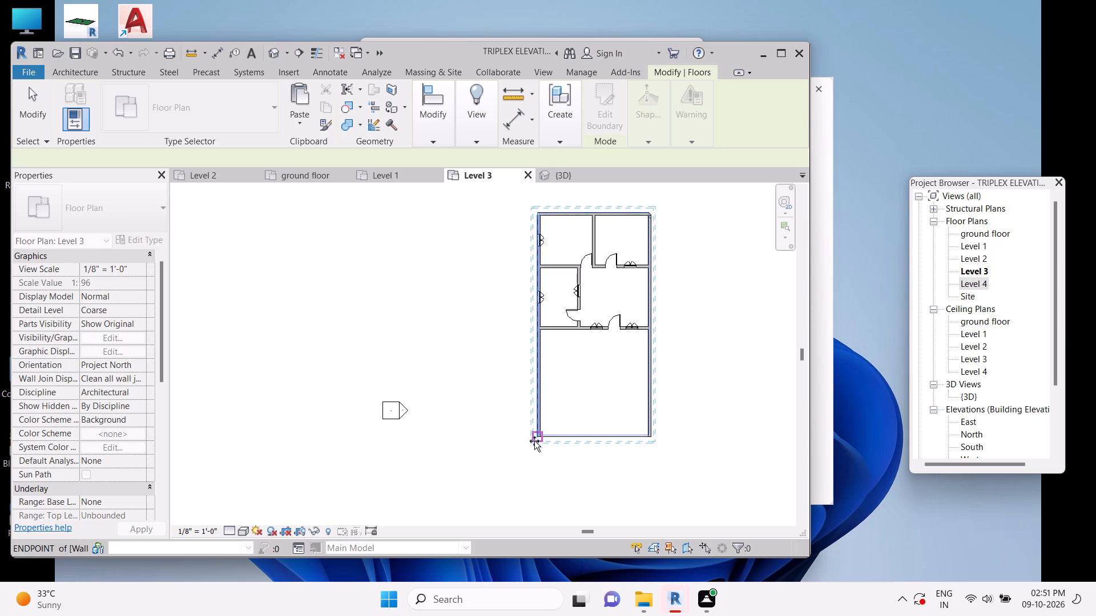
left_click(536, 439)
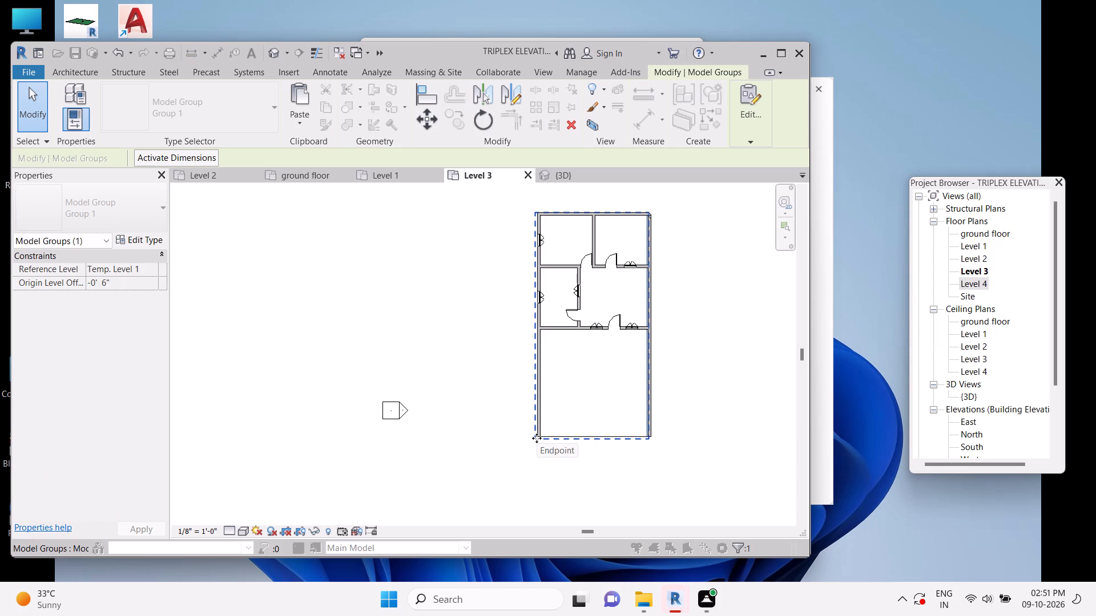
left_click(565, 381)
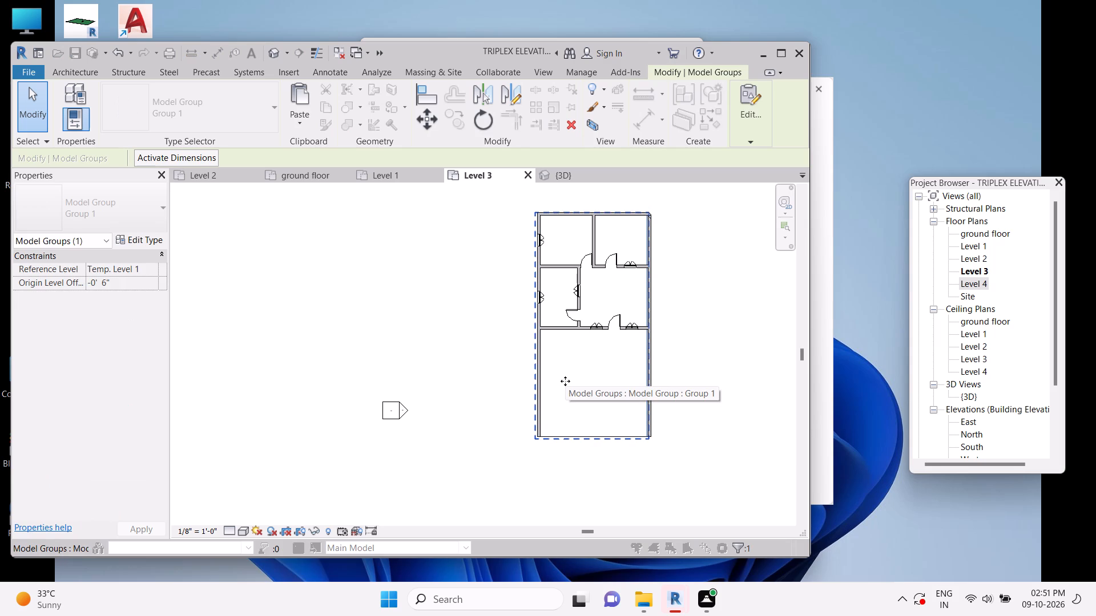
key("Escape")
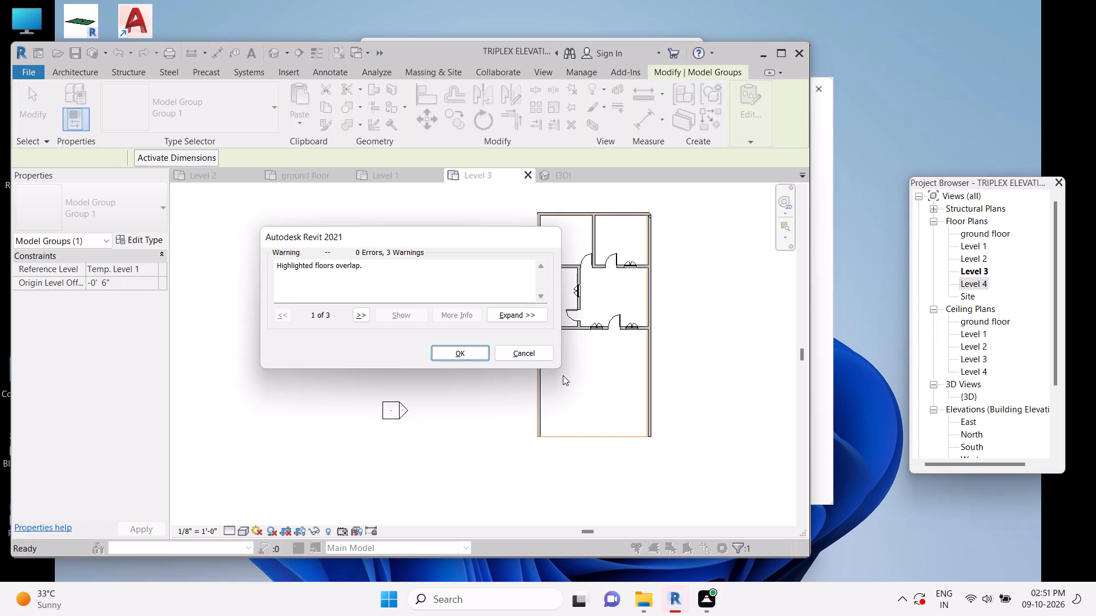
left_click(449, 350)
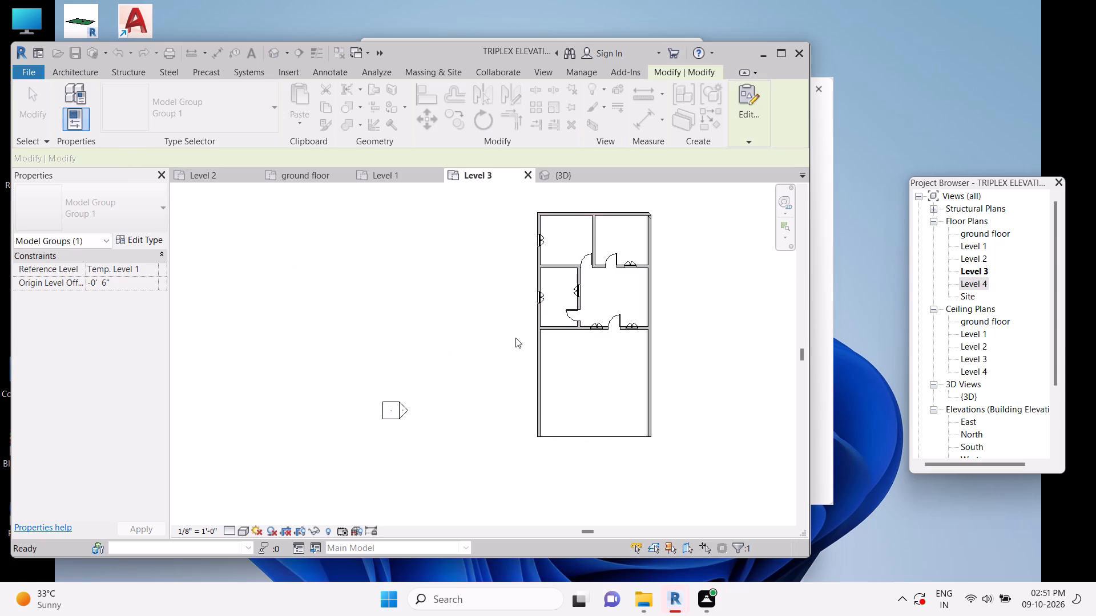
Select the floor pasted on Level 3 and inspect its alignment with the exterior walls in the 3D view.
left_click(595, 354)
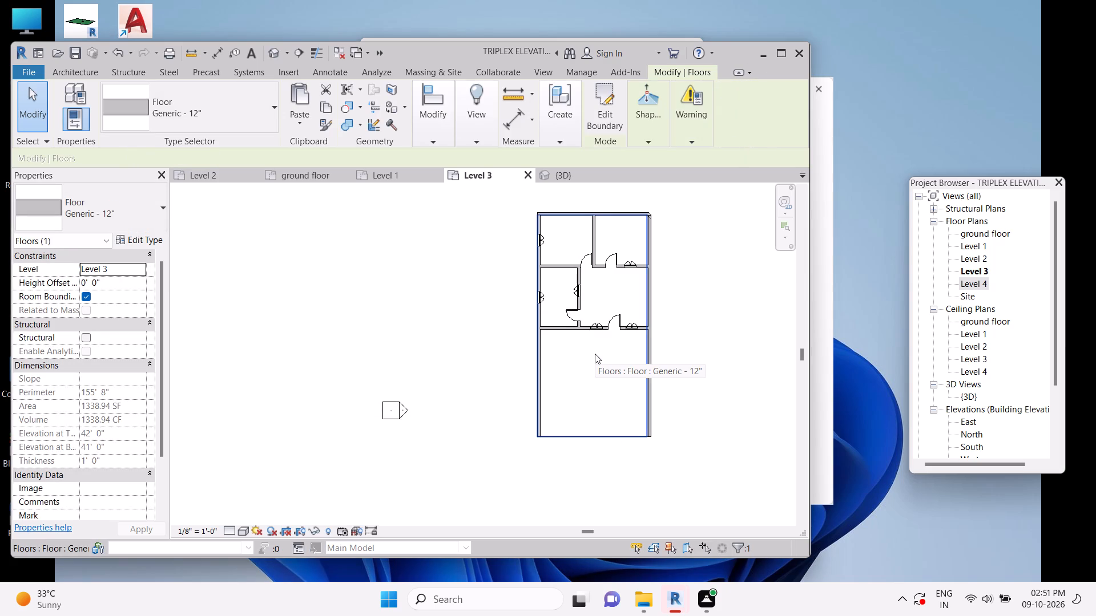
left_click(606, 374)
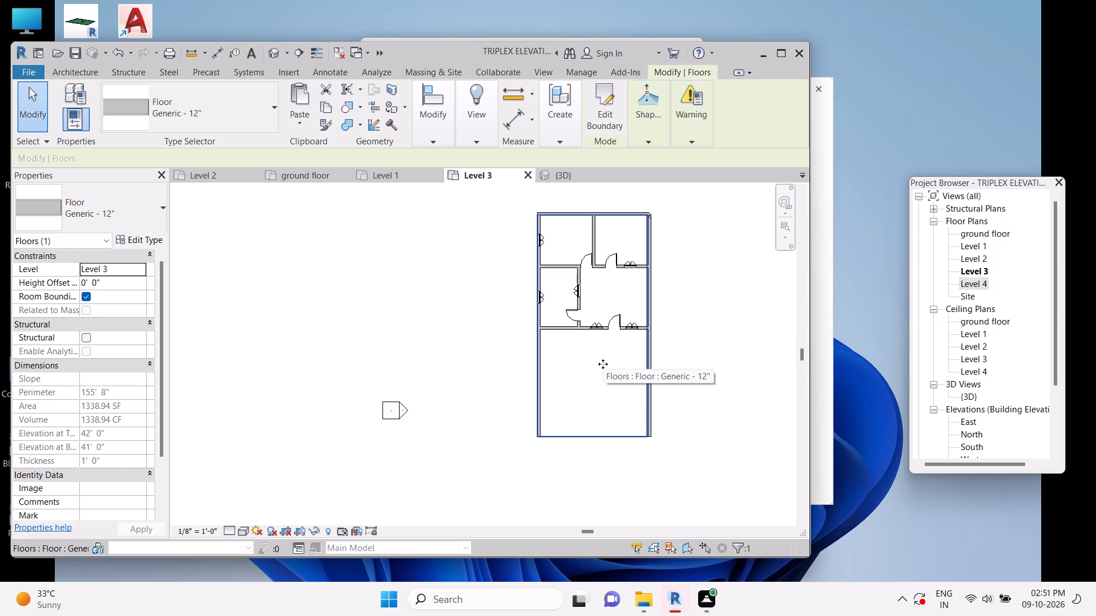
key("Escape")
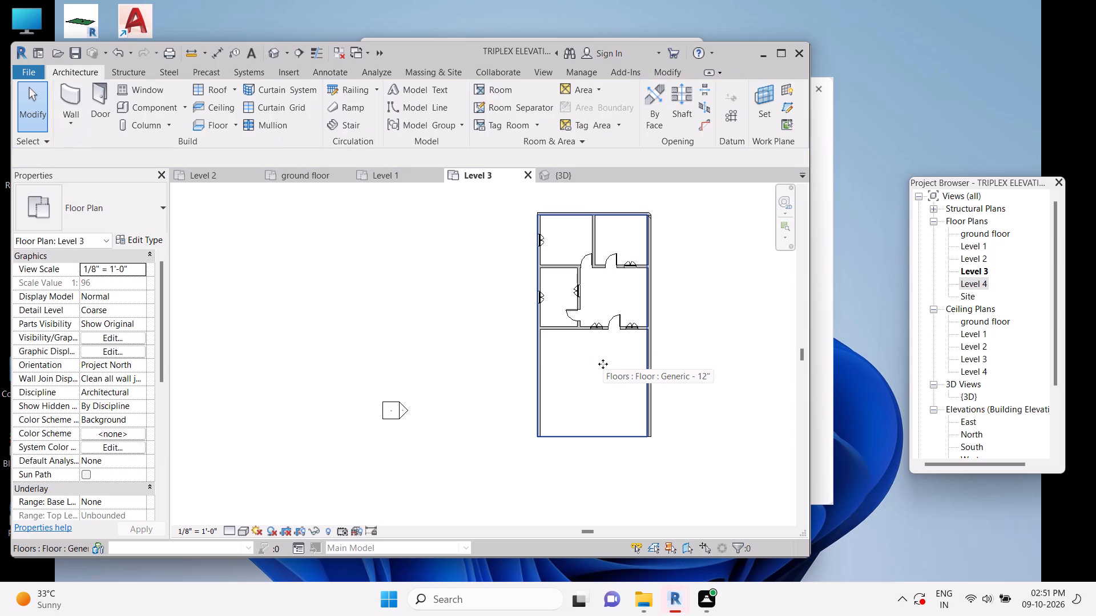
left_click(559, 177)
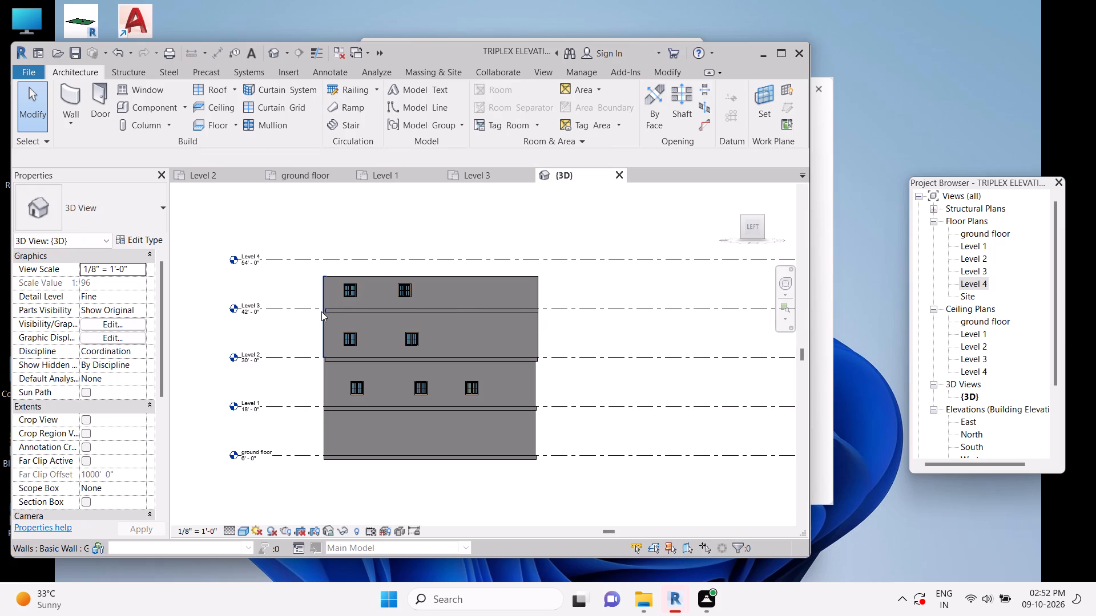
scroll(312, 307, "up", 3)
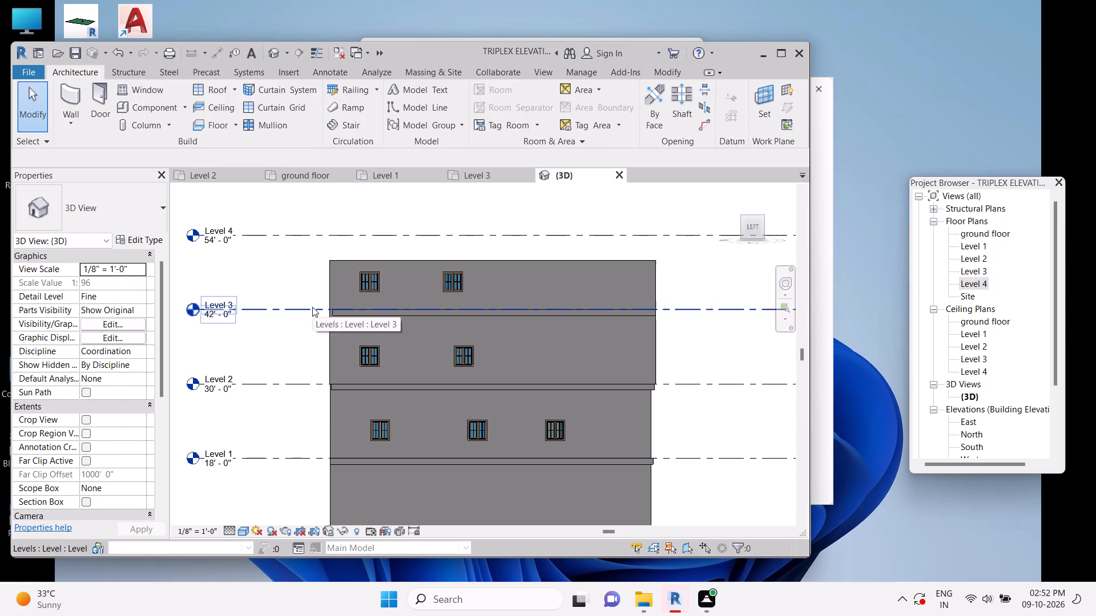
scroll(323, 330, "down", 1)
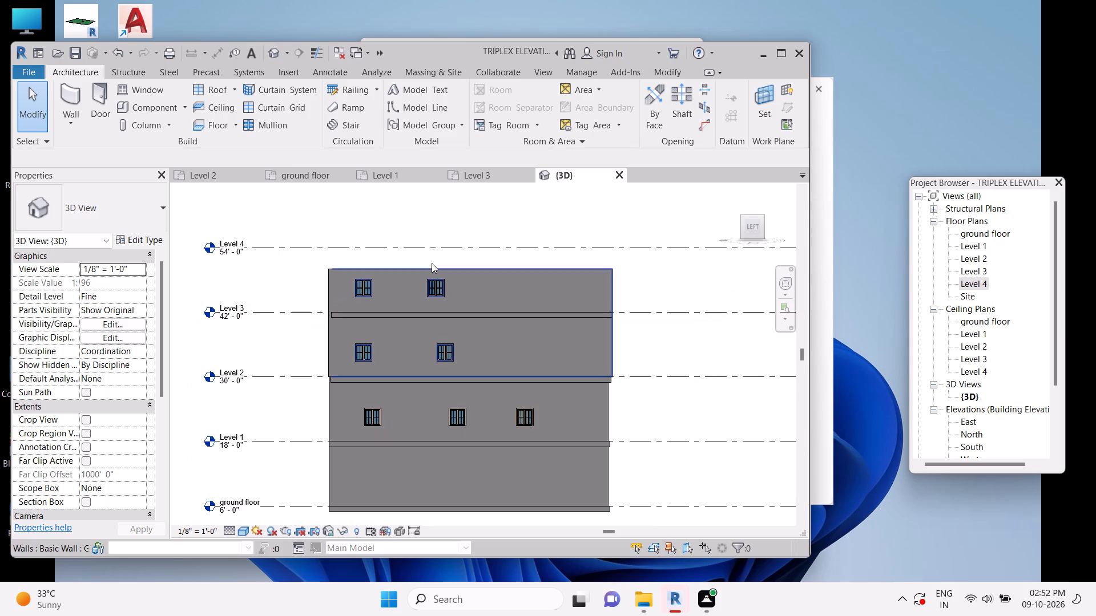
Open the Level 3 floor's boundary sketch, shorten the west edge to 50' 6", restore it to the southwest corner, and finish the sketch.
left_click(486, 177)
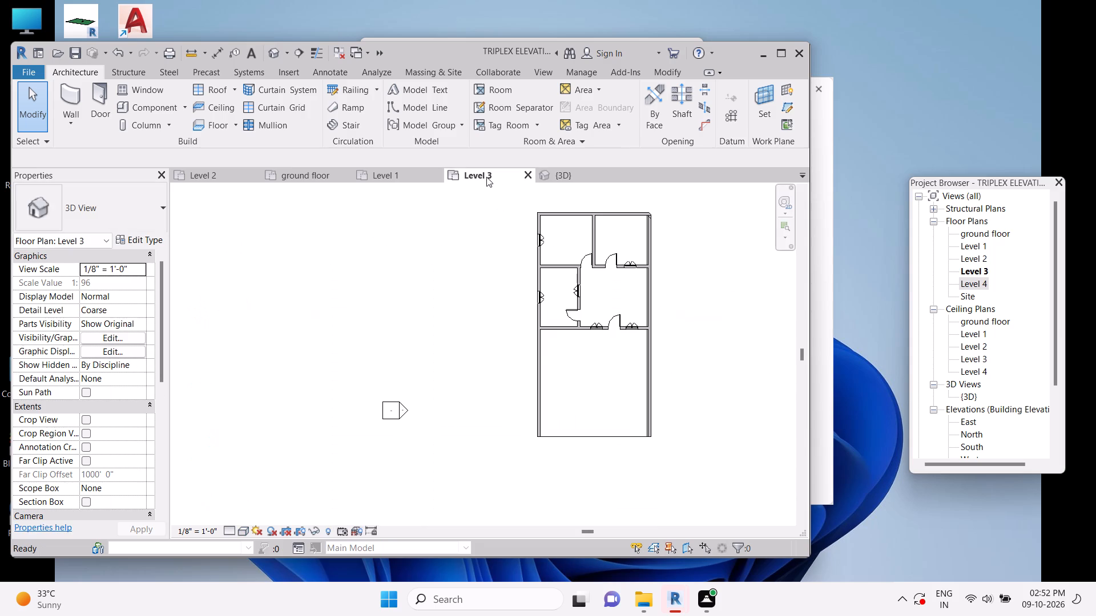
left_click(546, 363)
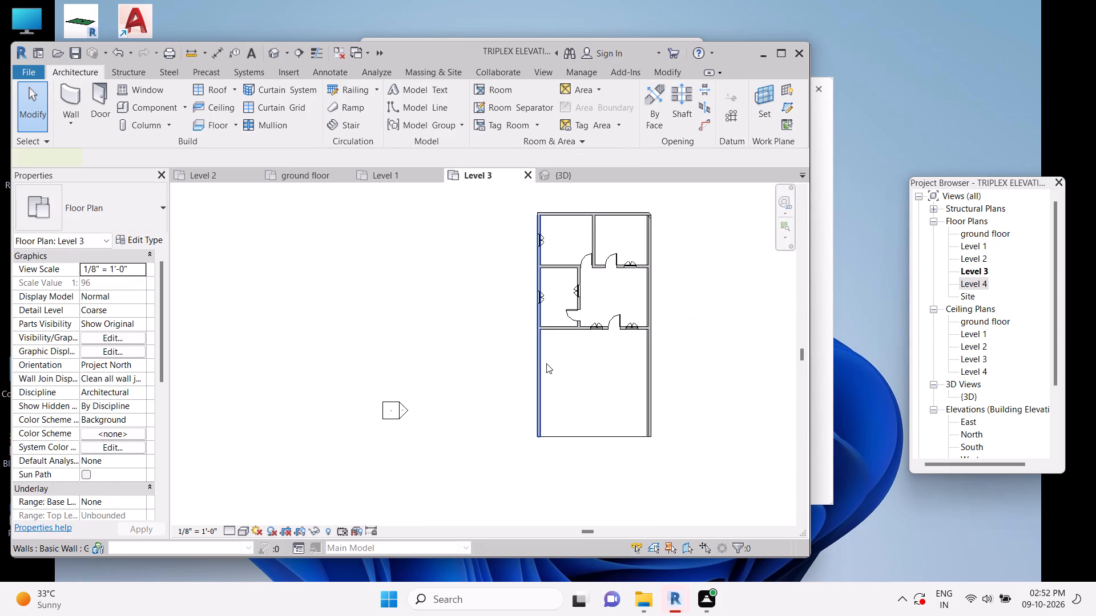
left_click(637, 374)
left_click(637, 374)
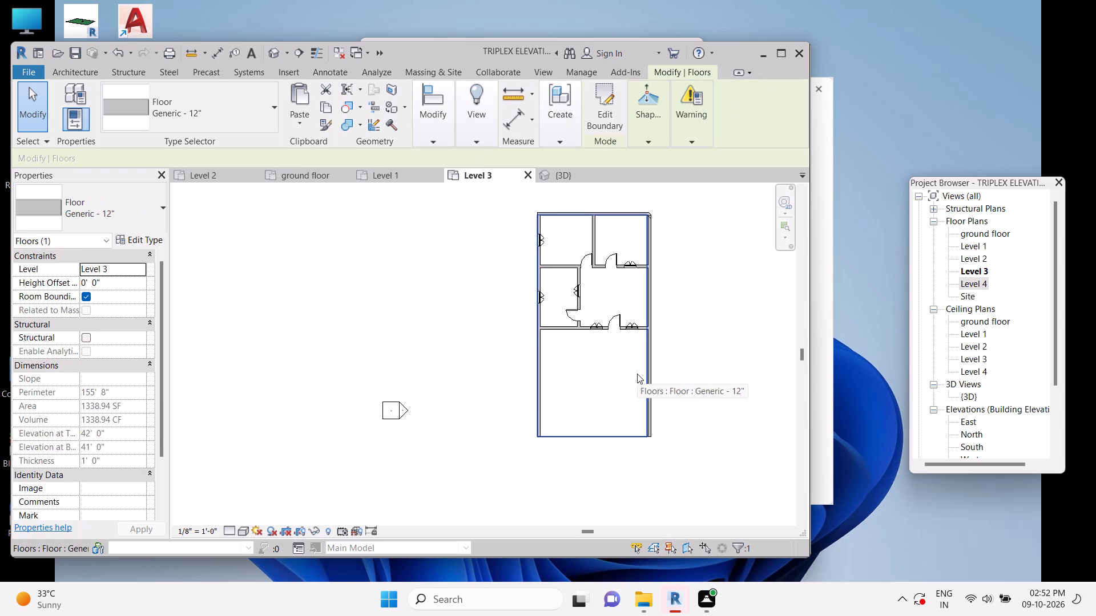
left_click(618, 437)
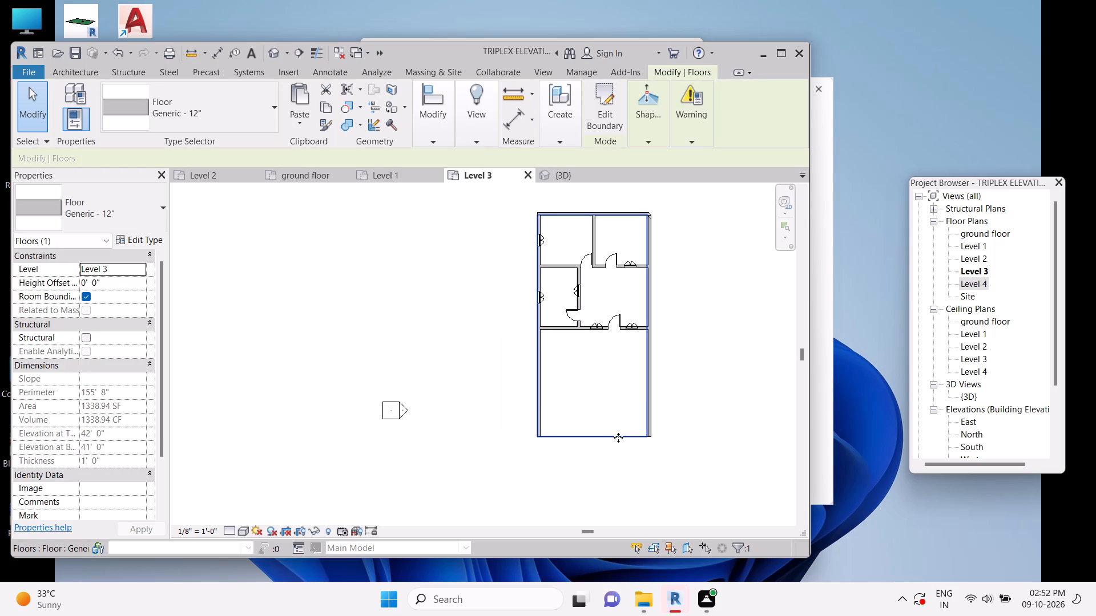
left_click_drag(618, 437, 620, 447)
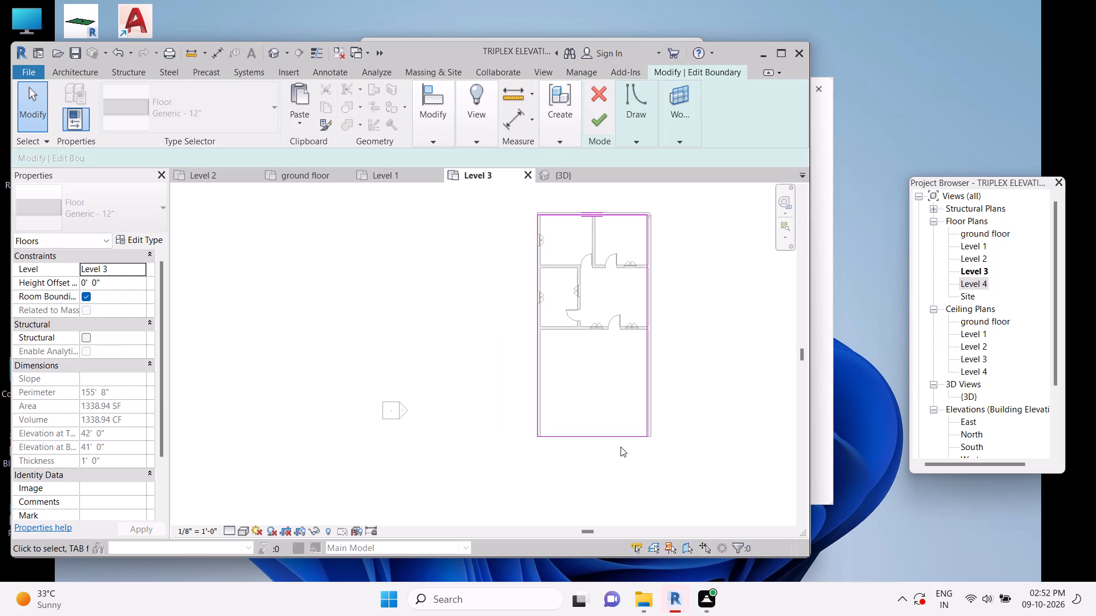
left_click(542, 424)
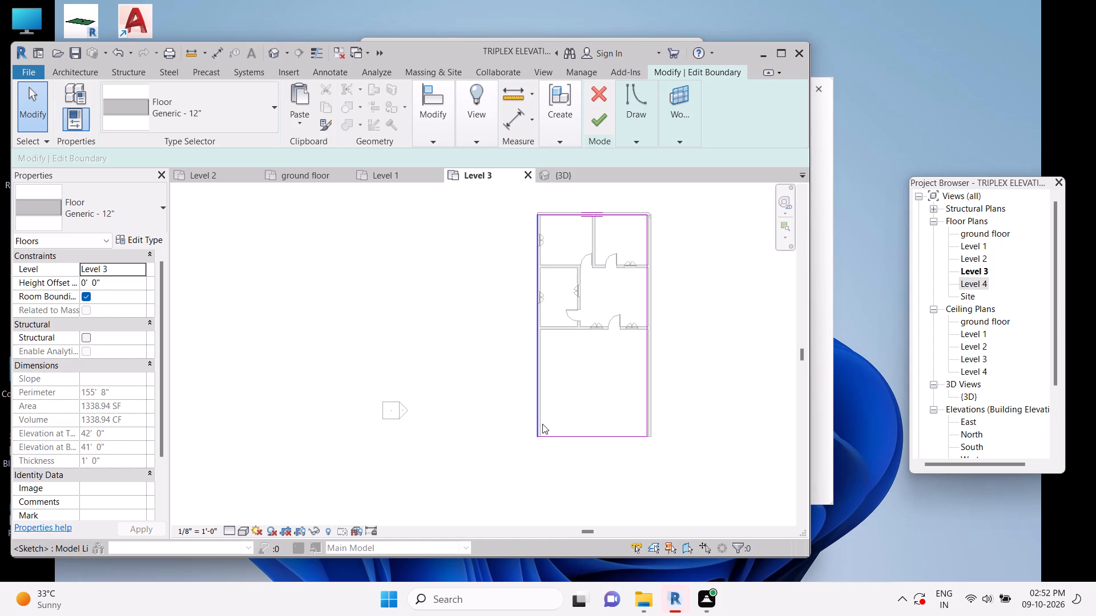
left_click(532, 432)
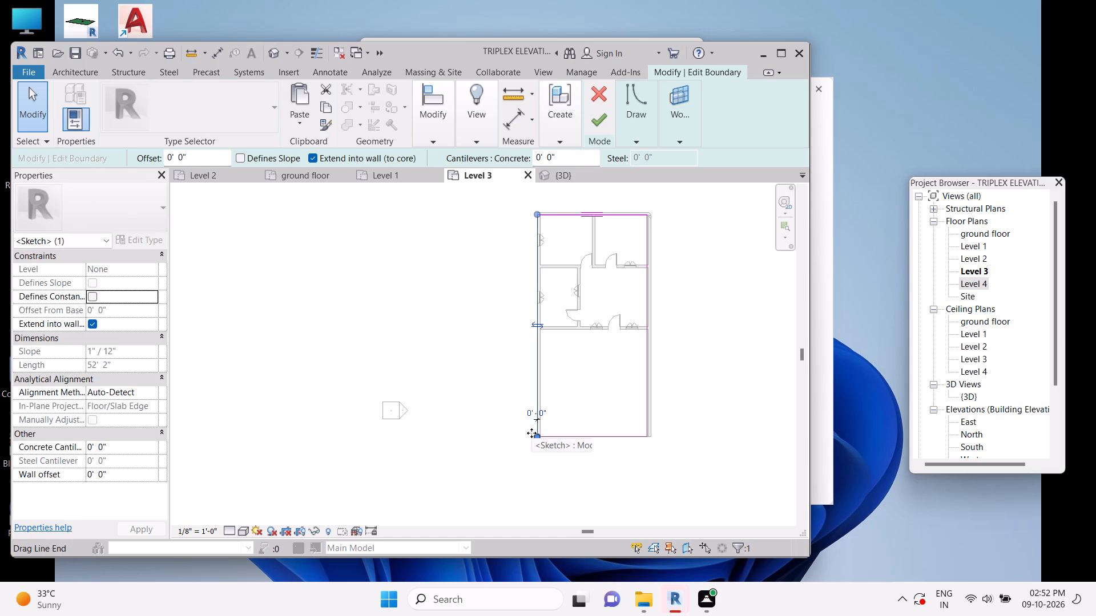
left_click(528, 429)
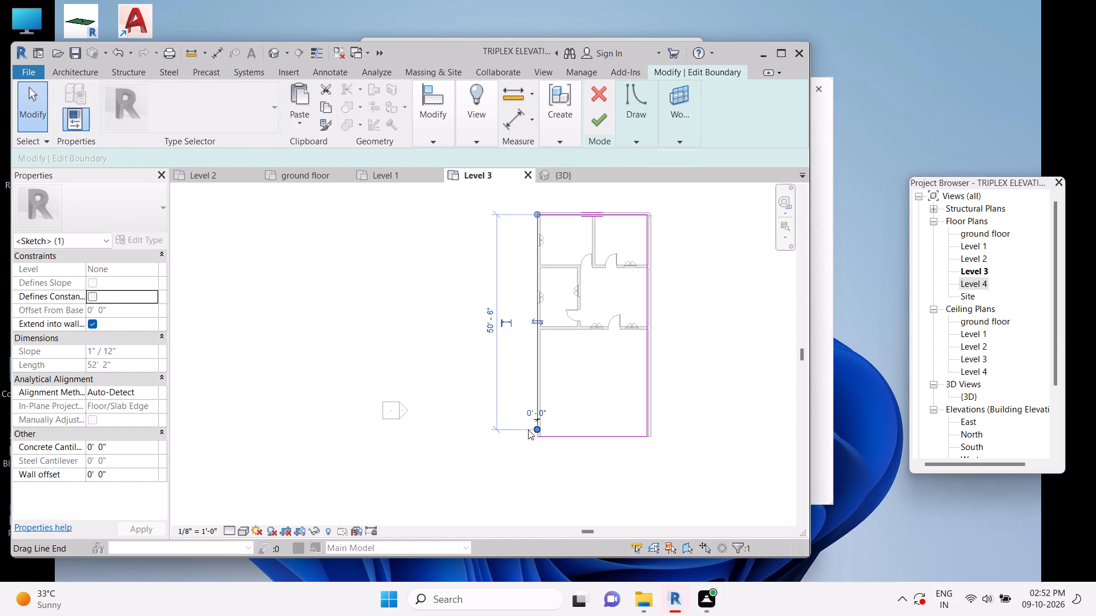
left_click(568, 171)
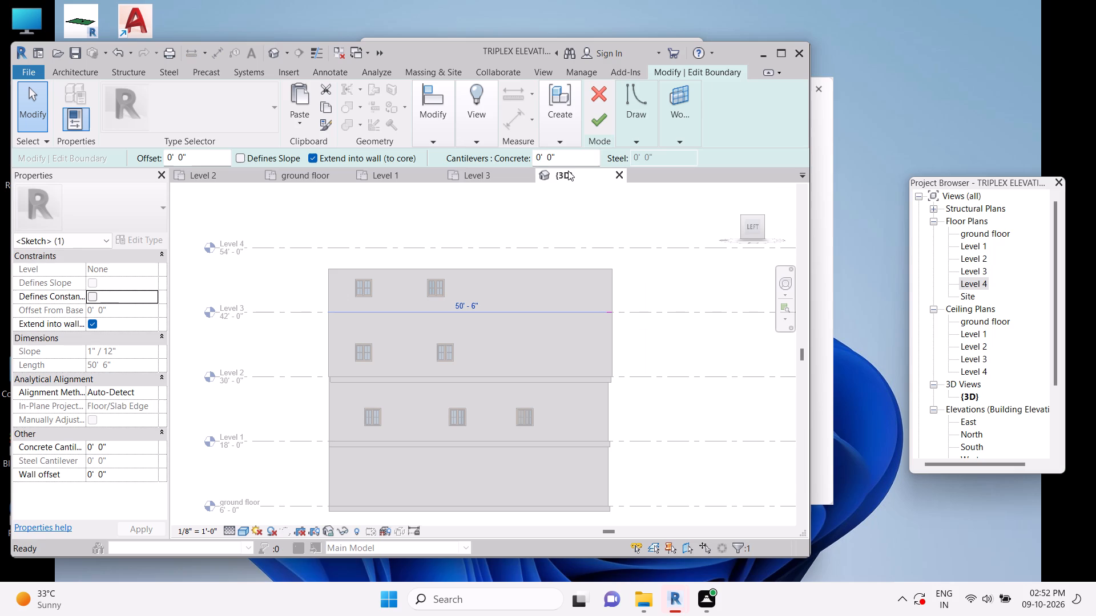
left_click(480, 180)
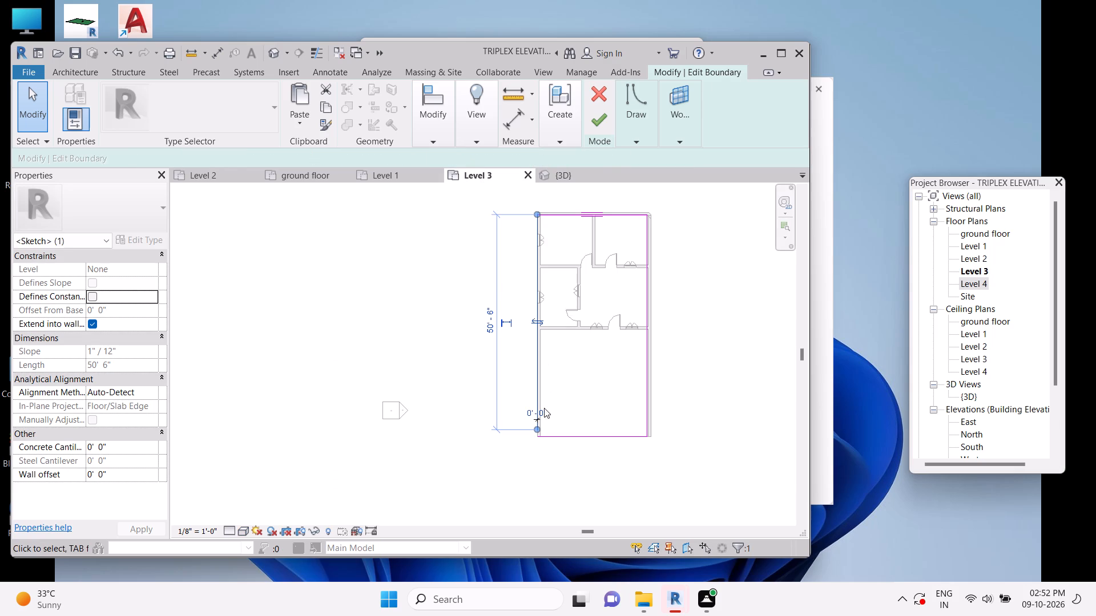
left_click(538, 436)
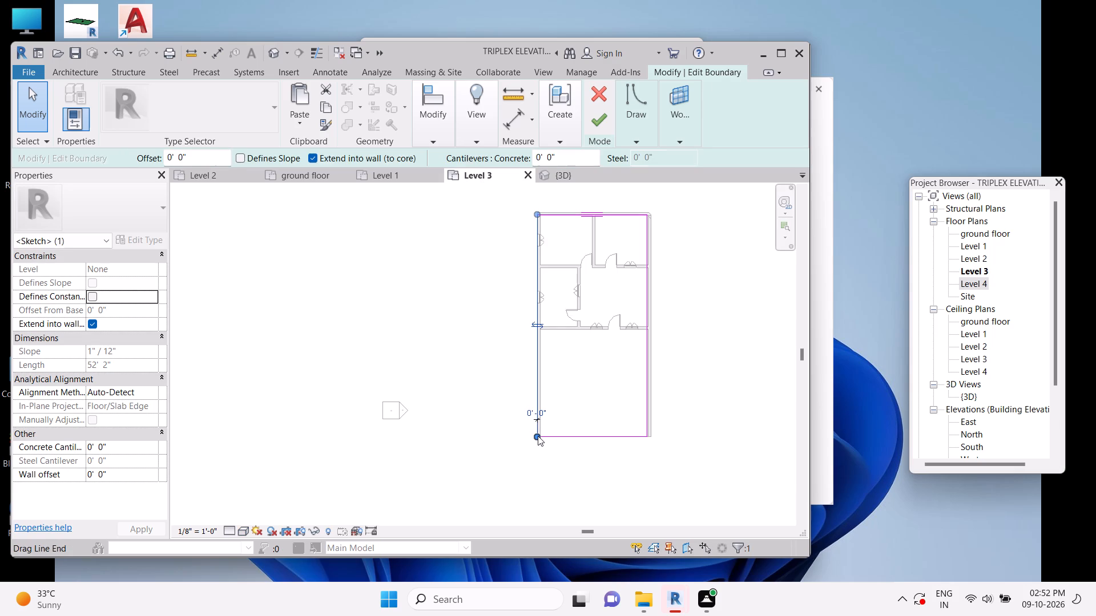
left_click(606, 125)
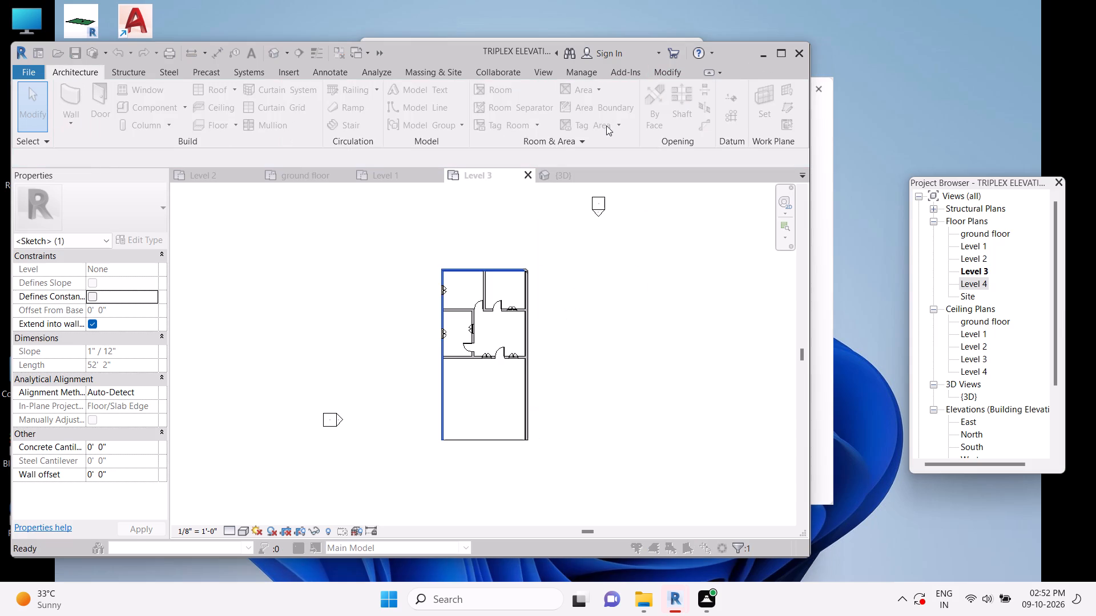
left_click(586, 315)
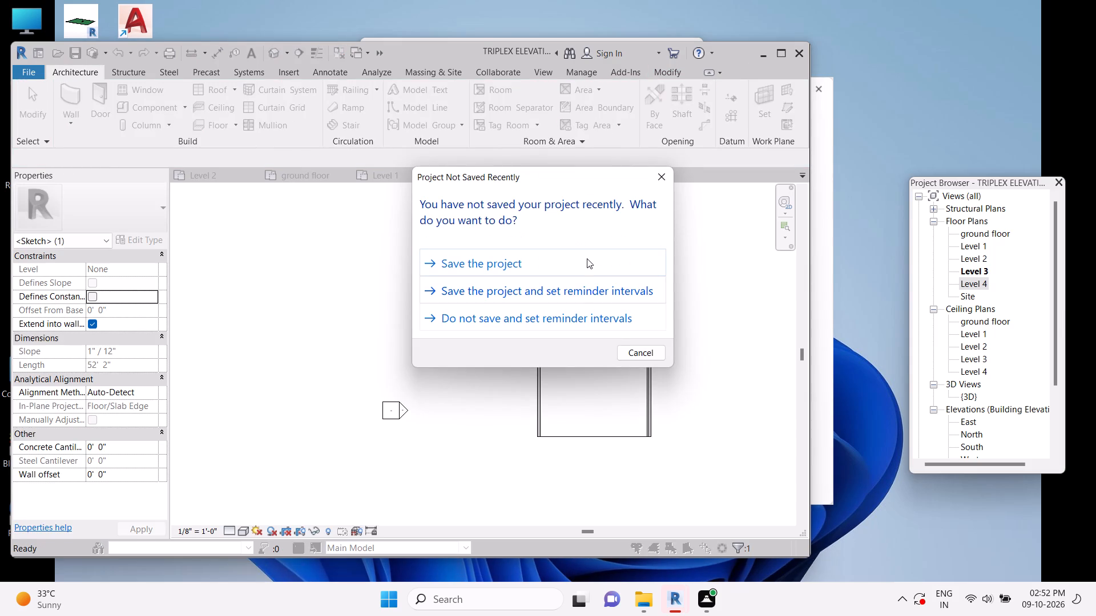
Save the project.
left_click(589, 264)
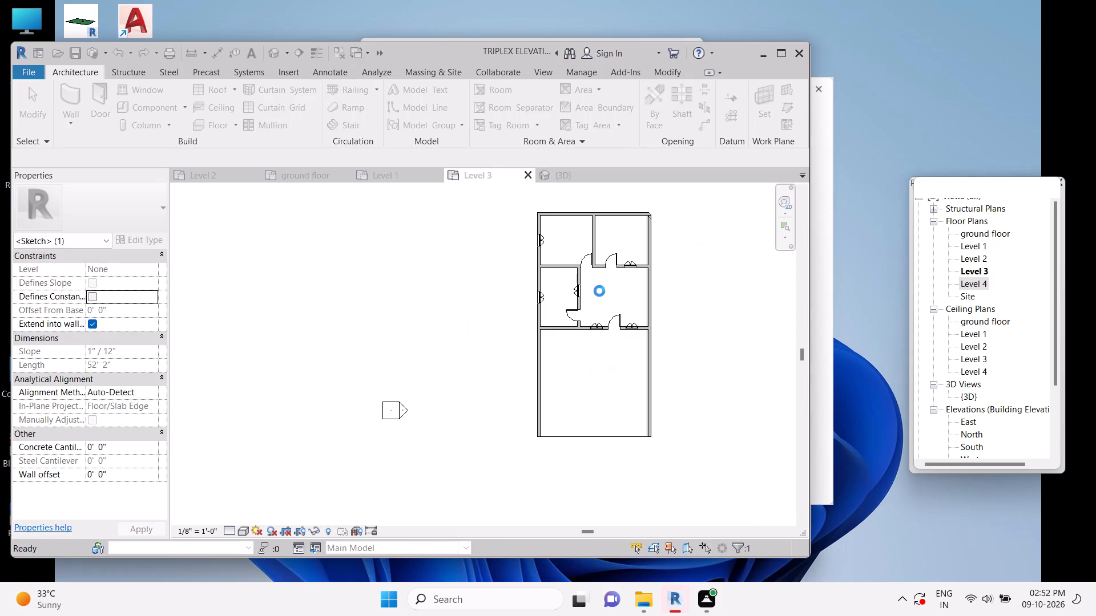
Open the Level 3 floor's boundary sketch from the 3D view and flip its north edge out to the wall's outer face.
left_click(563, 175)
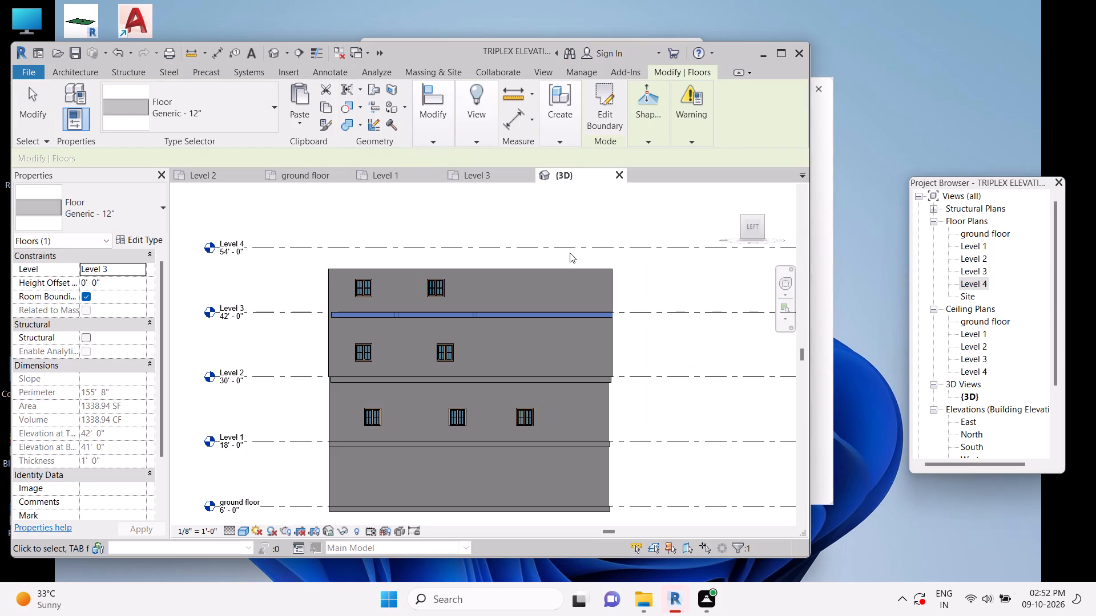
left_click(333, 312)
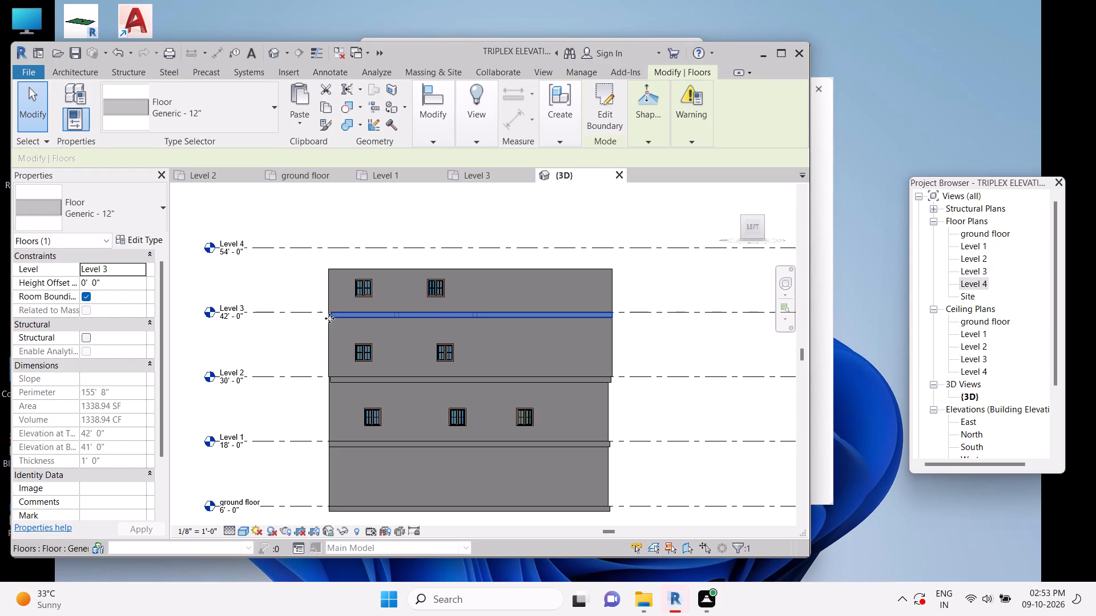
left_click(328, 318)
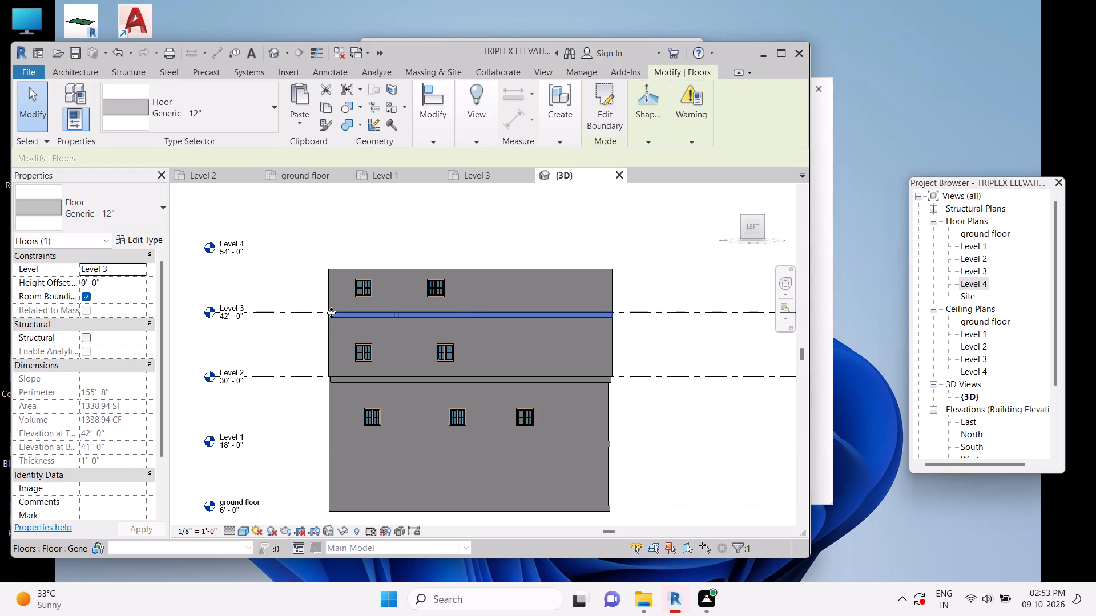
left_click(331, 313)
left_click(332, 313)
triple_click(331, 314)
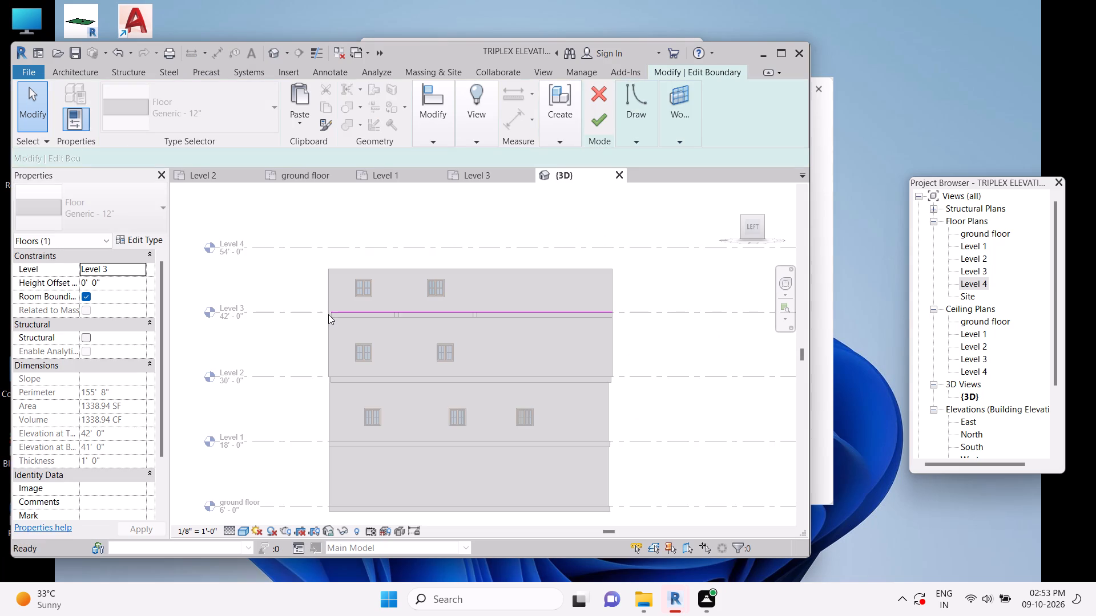
left_click(328, 314)
left_click(324, 314)
left_click(324, 314)
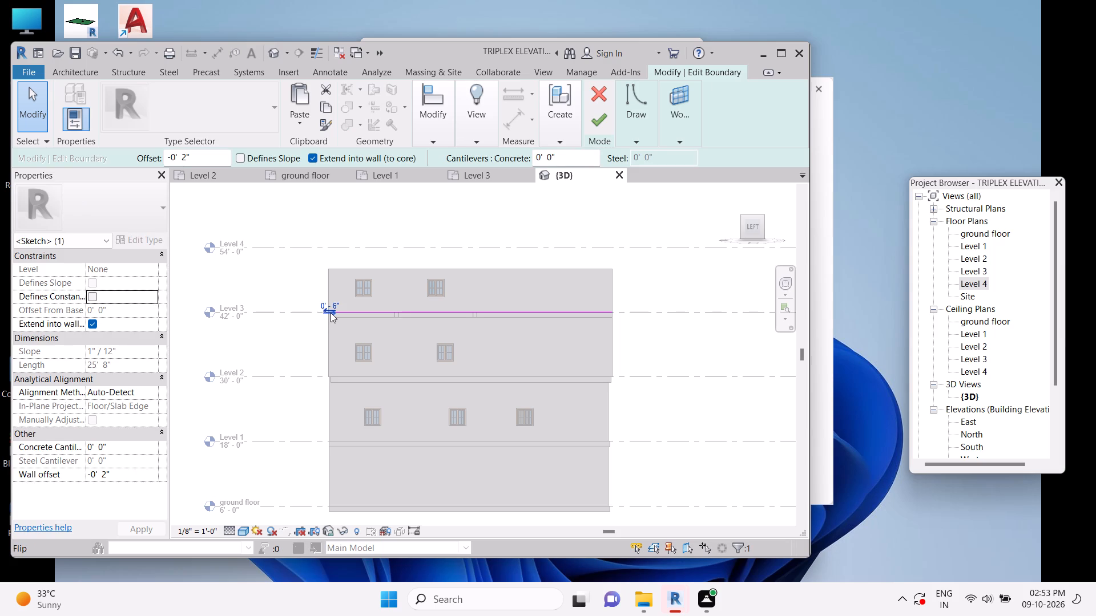
left_click(331, 313)
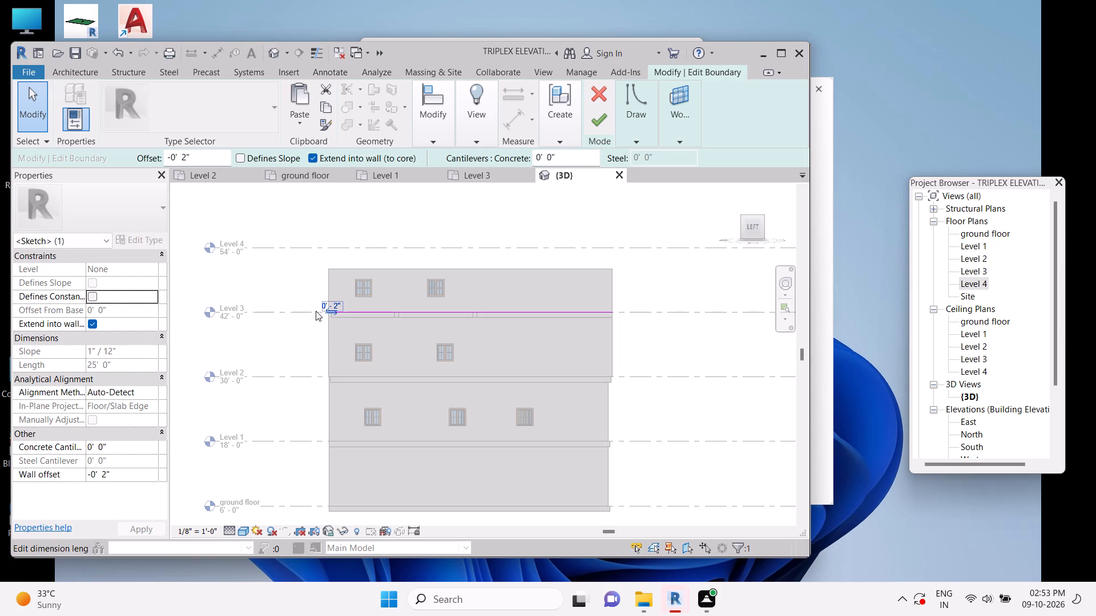
left_click(325, 311)
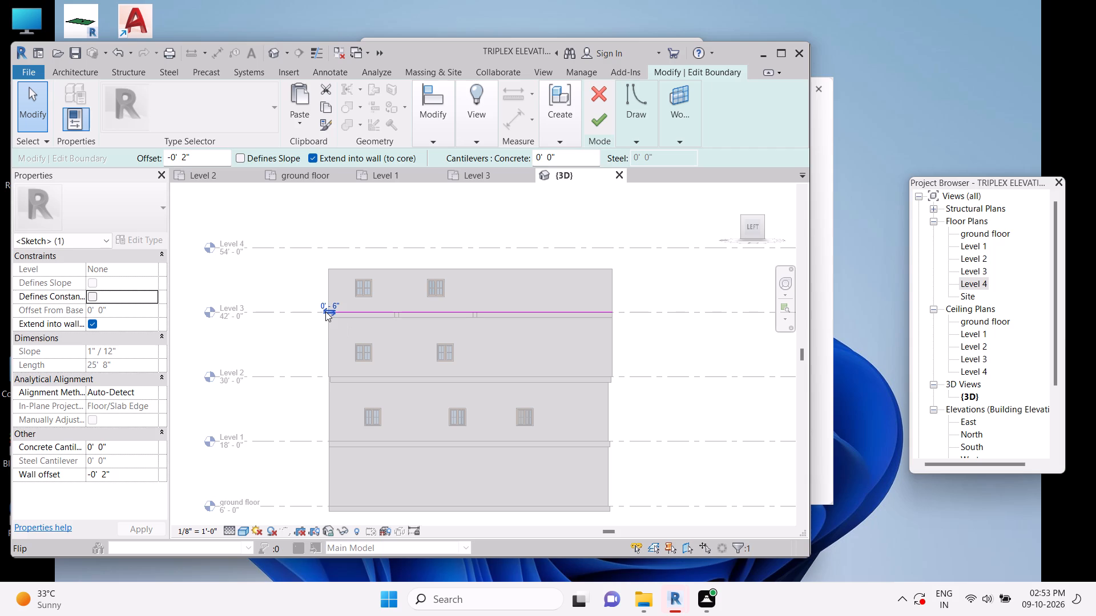
double_click(325, 311)
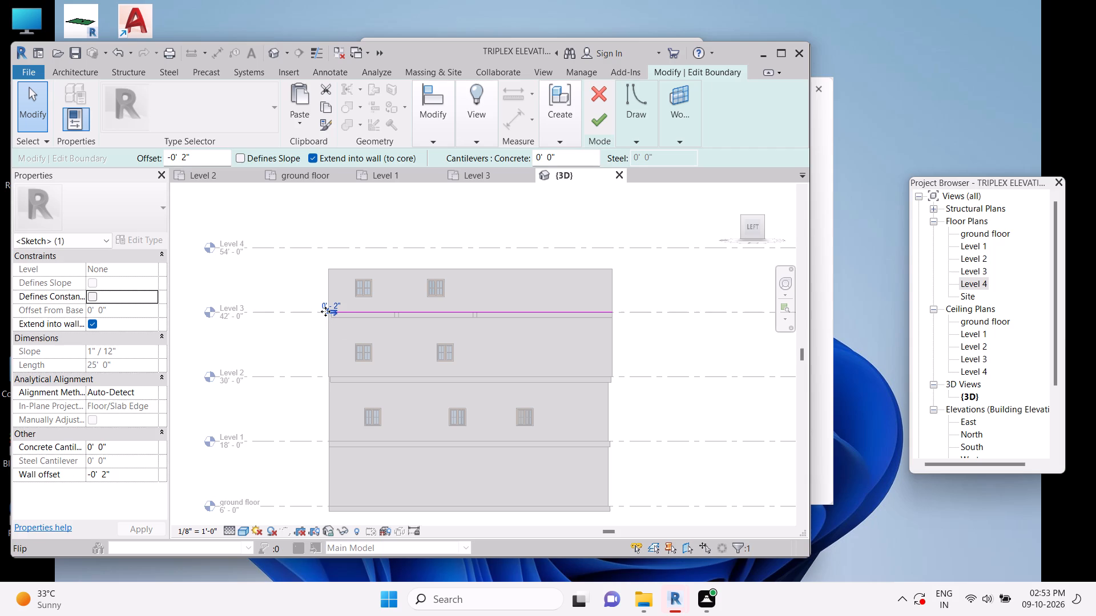
left_click(327, 313)
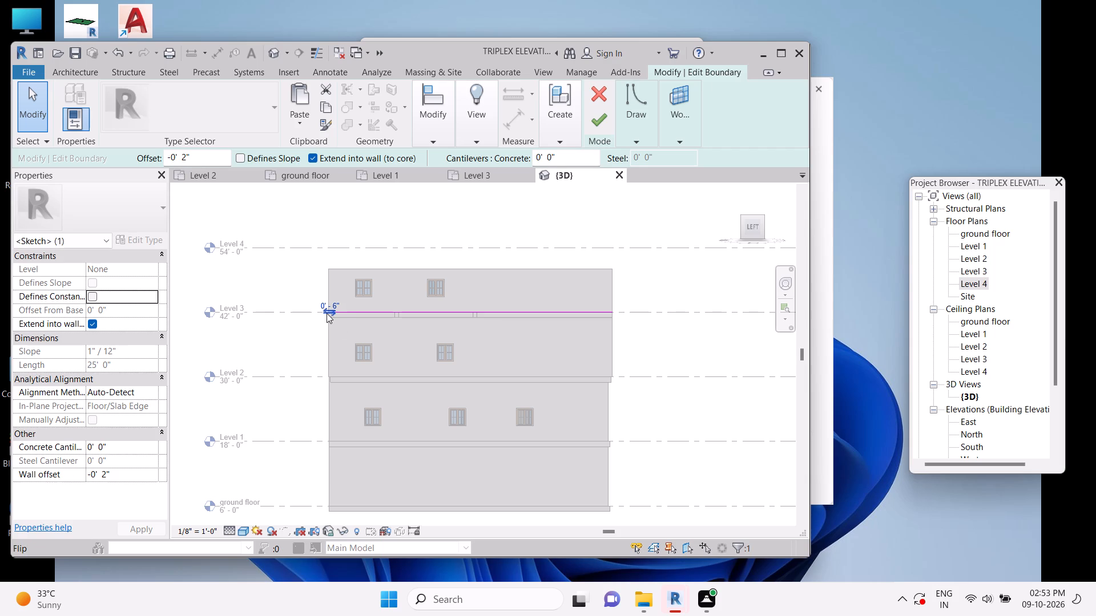
key("Escape")
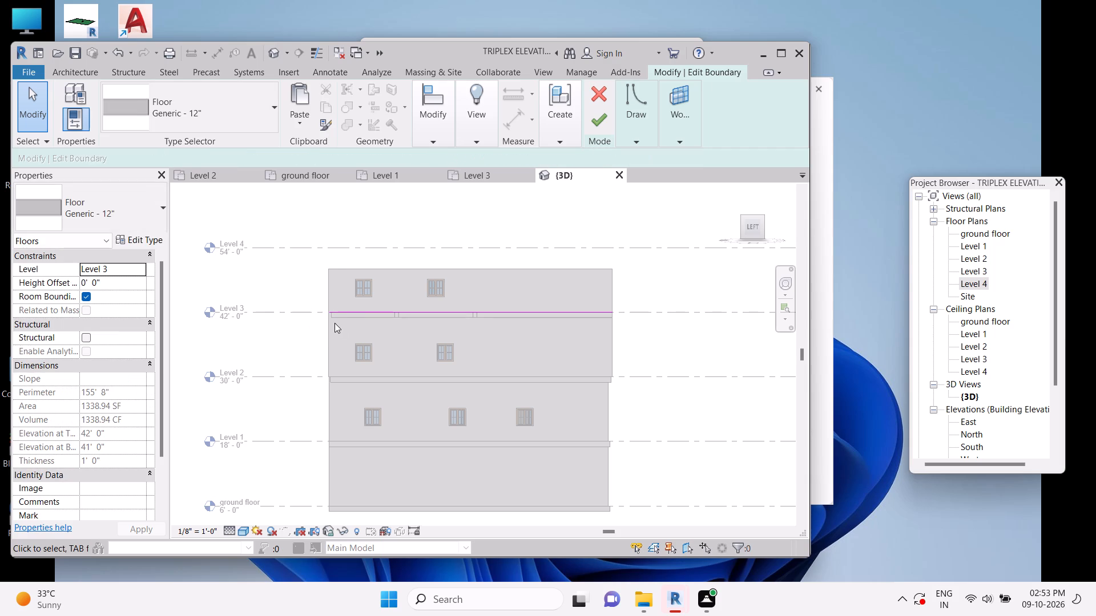
key("Escape")
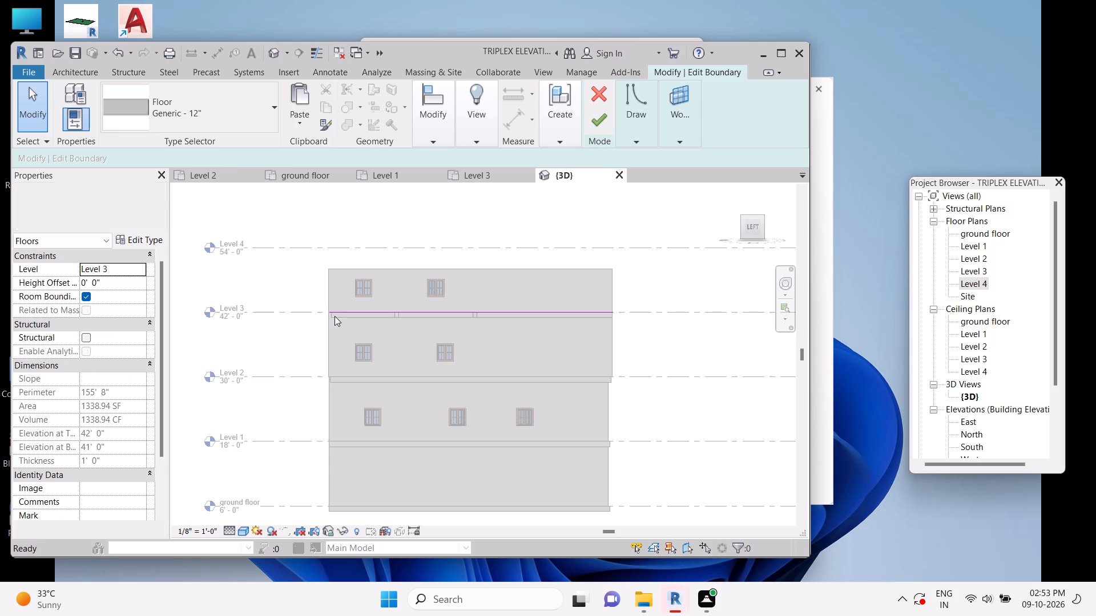
key("Escape")
key("Escape")
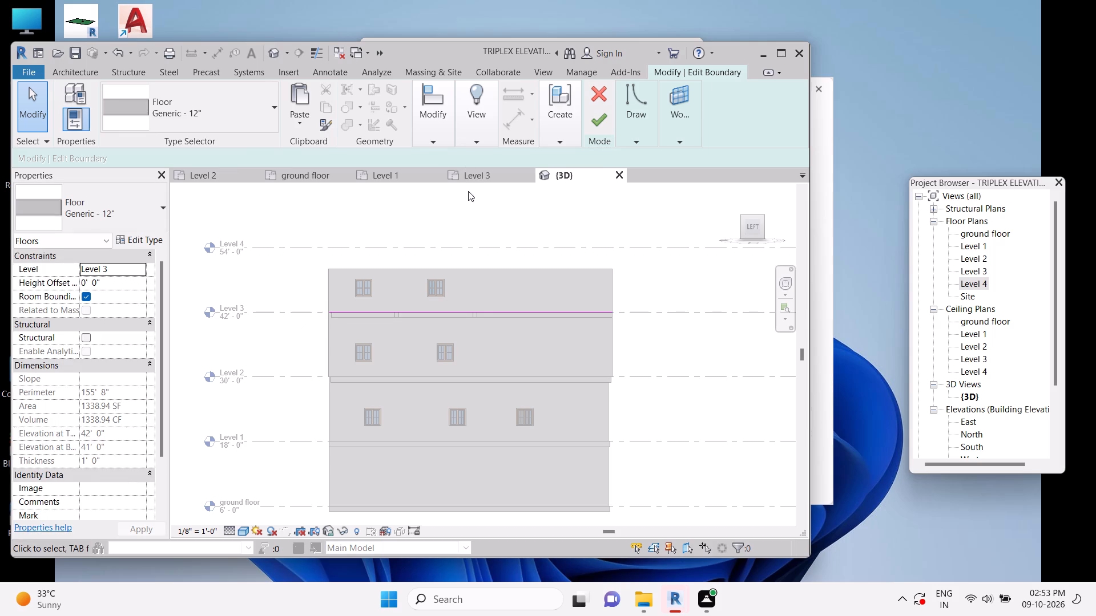
Check the edited boundary in the Level 3 plan and finish the floor sketch in the 3D view.
left_click(478, 171)
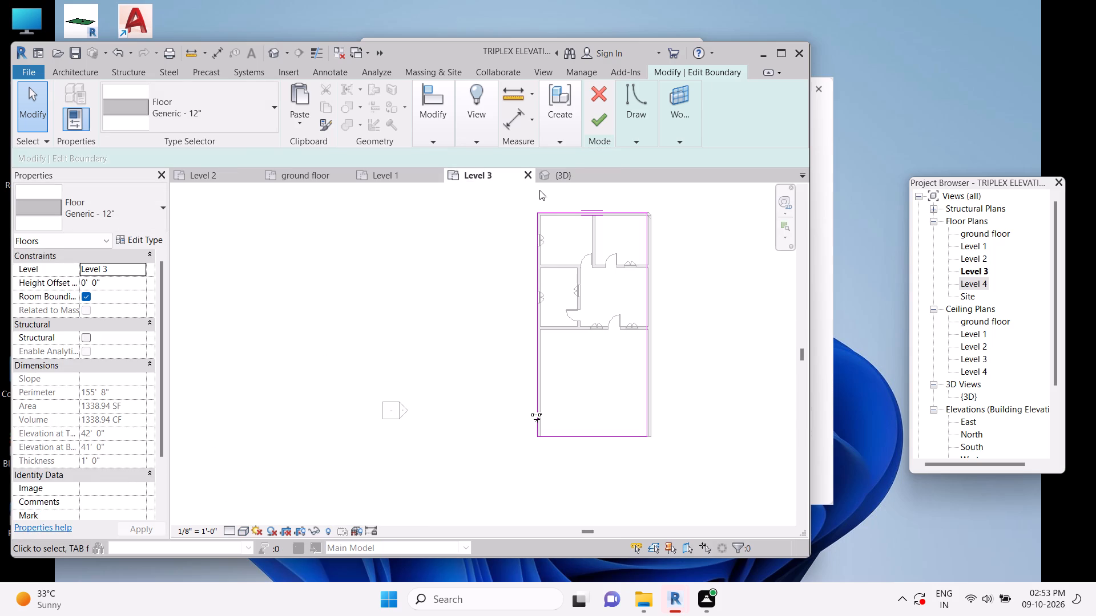
left_click(558, 173)
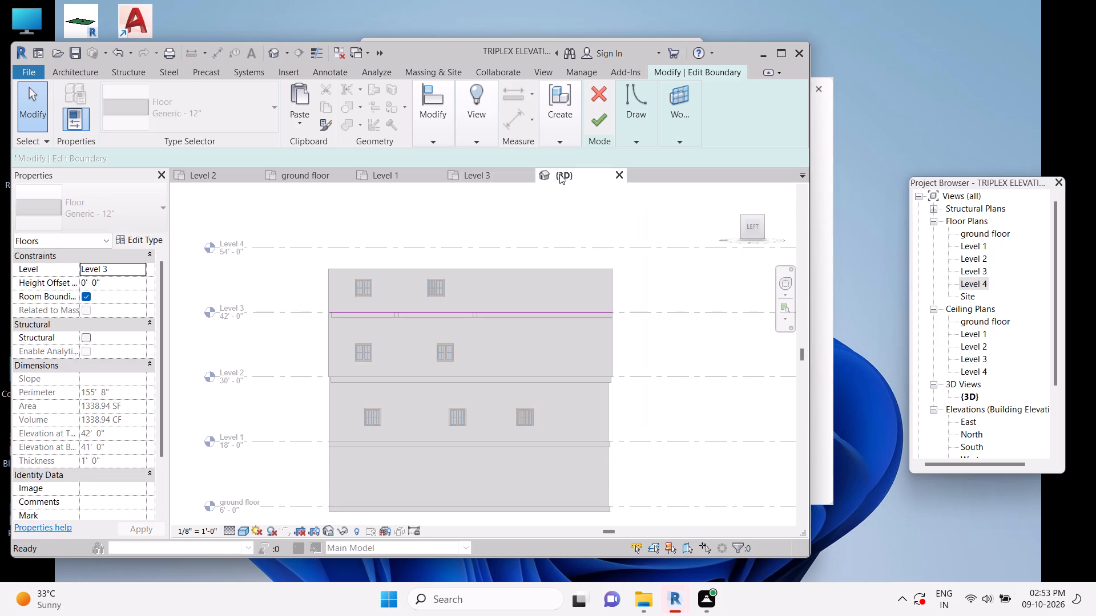
double_click(609, 127)
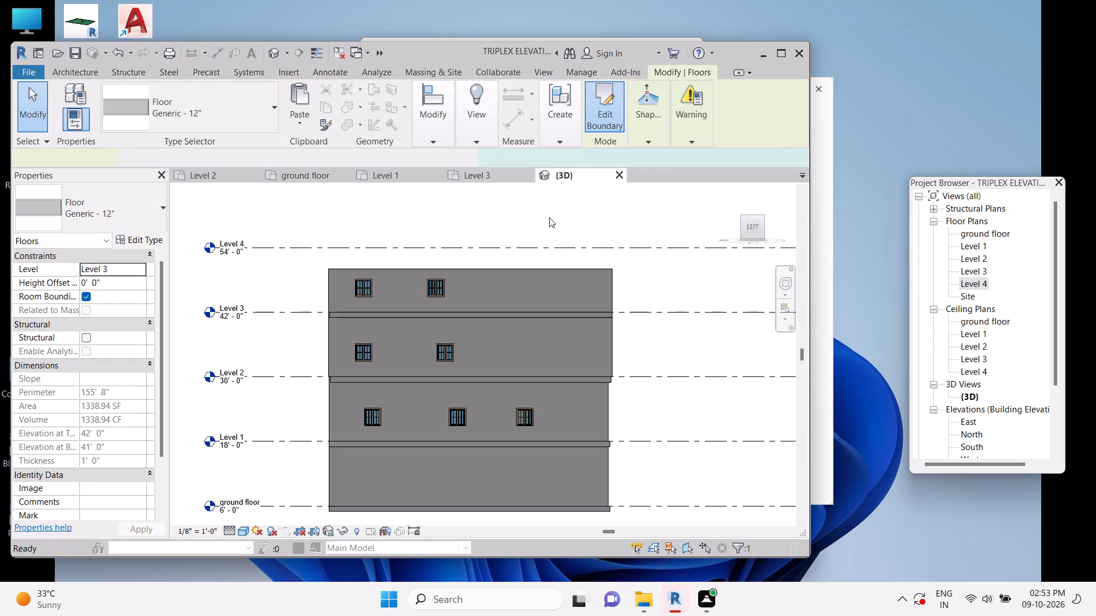
Check the Level 3 floor's open boundary sketch in the 3D view and the Level 3 plan, and finish the sketch.
scroll(543, 295, "up", 3)
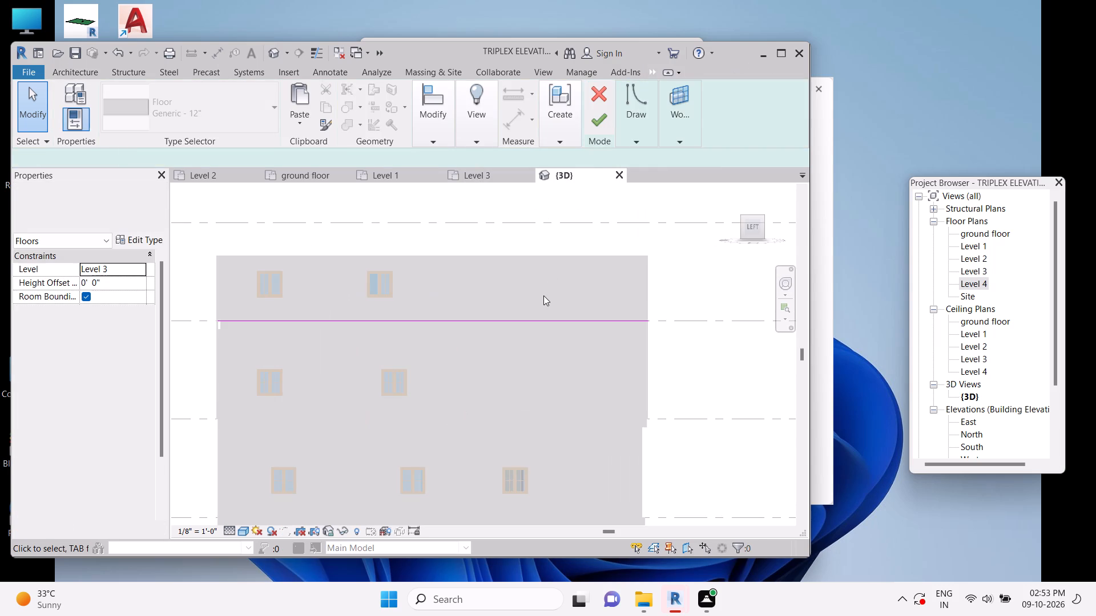
scroll(543, 295, "down", 1)
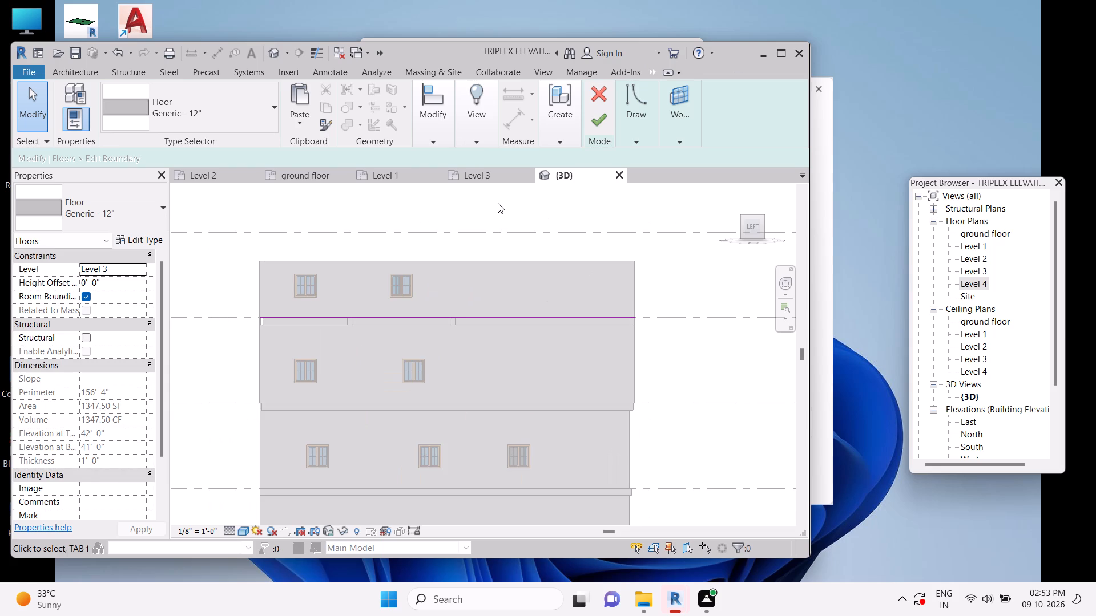
left_click(494, 172)
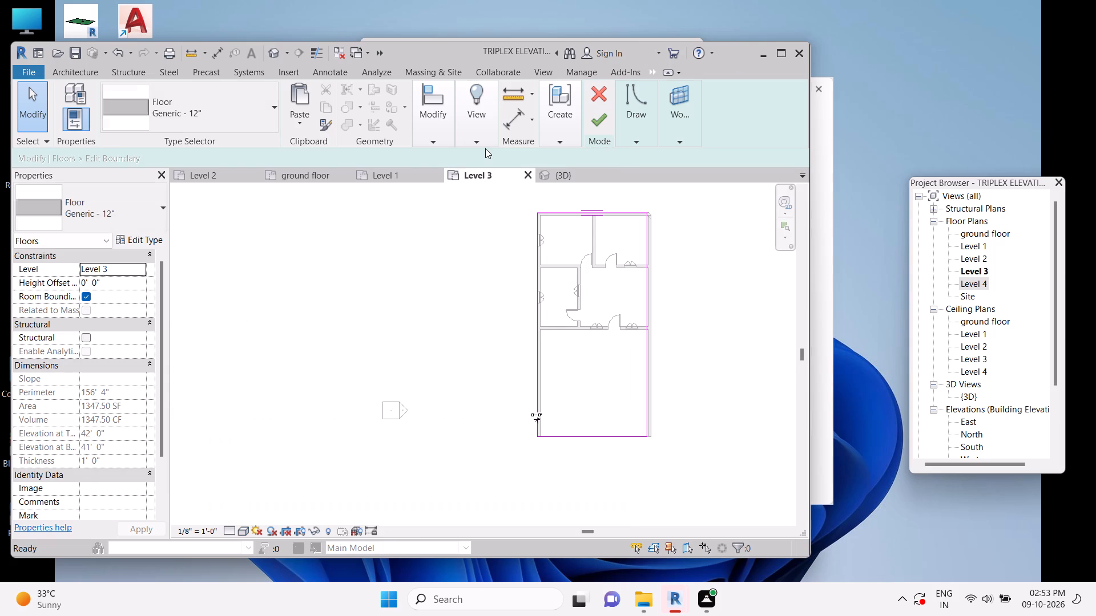
left_click(590, 125)
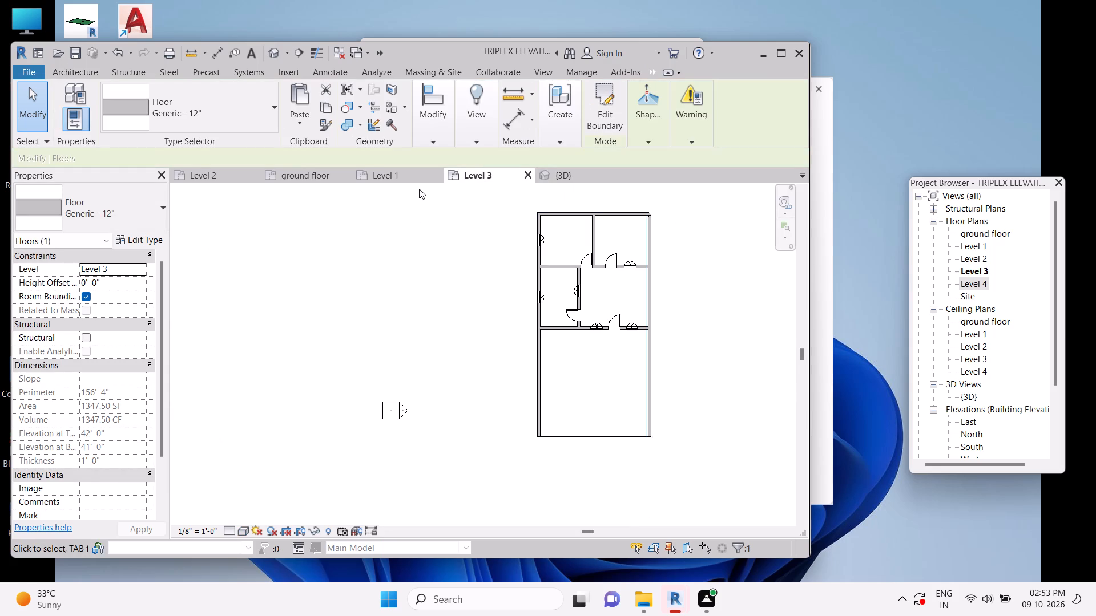
Examine how the Level 3 floor slab meets the exterior walls in the left and front 3D views.
left_click(577, 173)
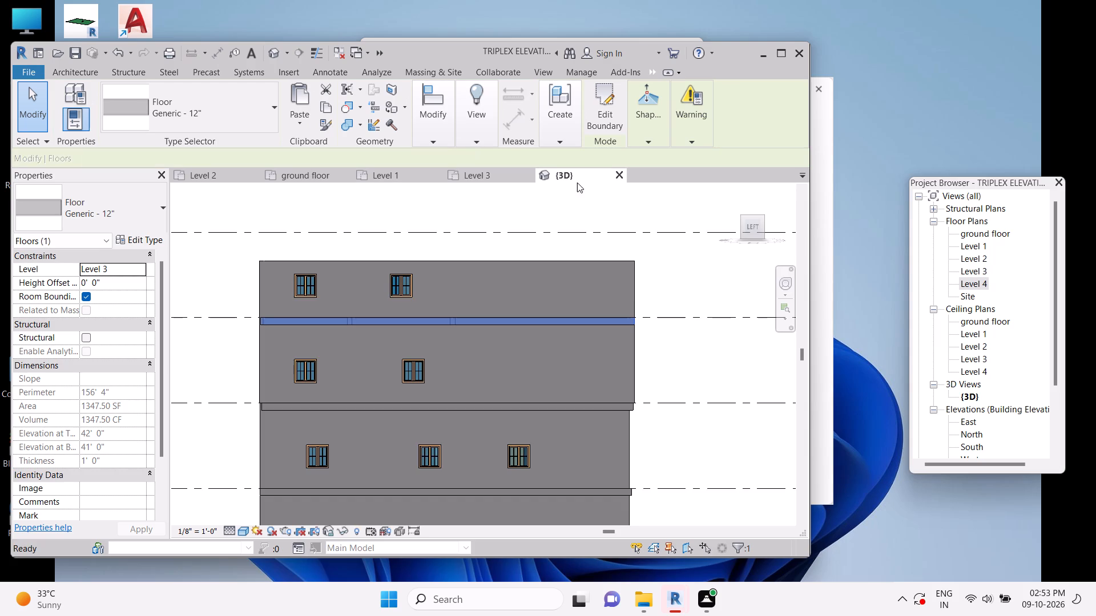
scroll(578, 244, "down", 2)
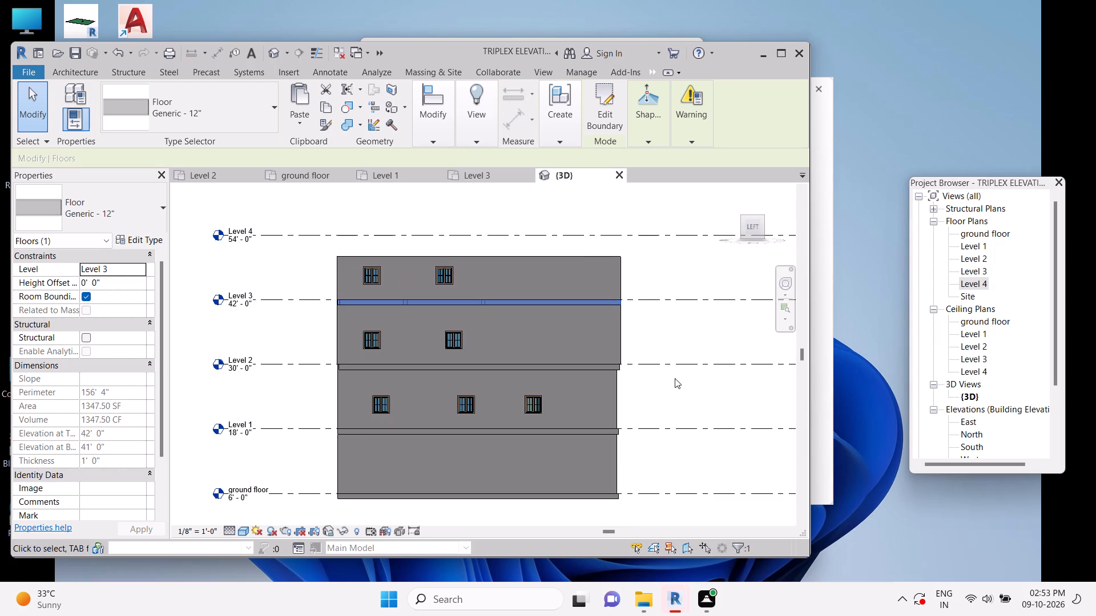
scroll(675, 384, "up", 1)
scroll(675, 384, "down", 1)
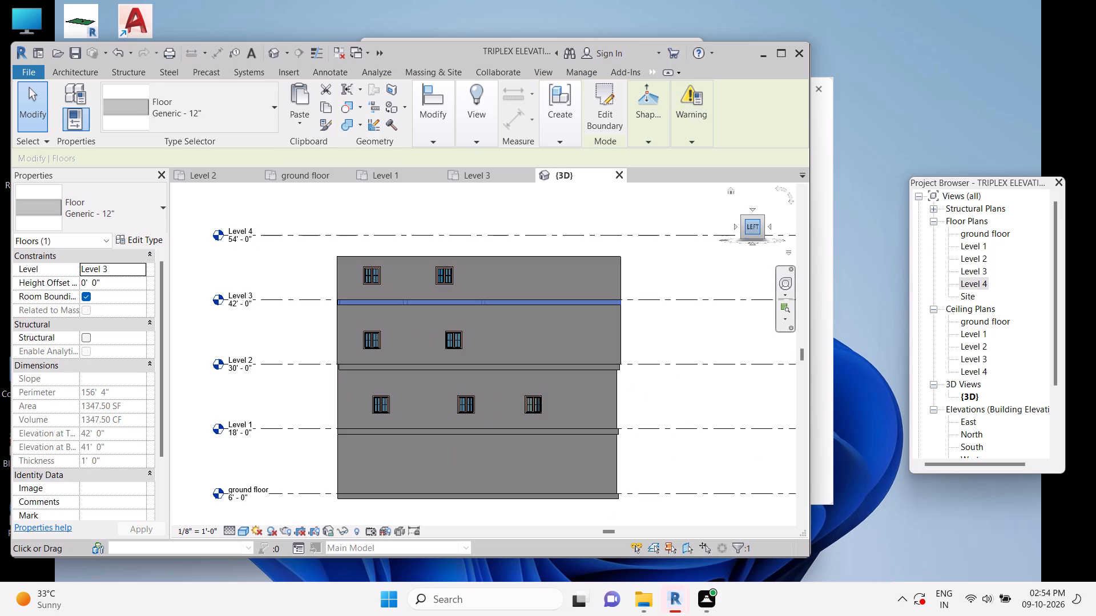
left_click(767, 223)
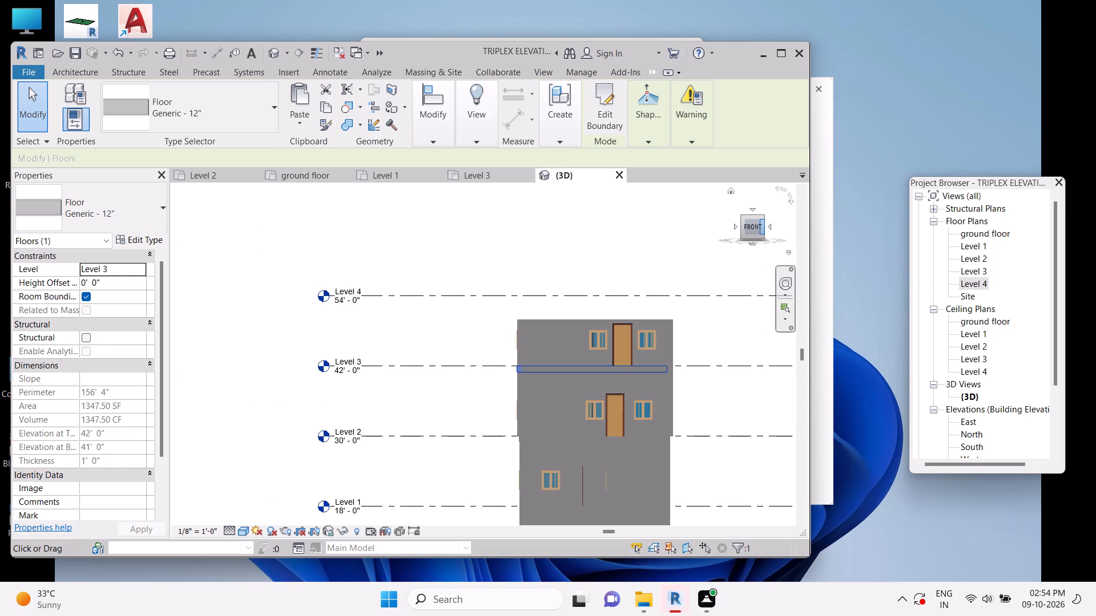
scroll(616, 271, "down", 2)
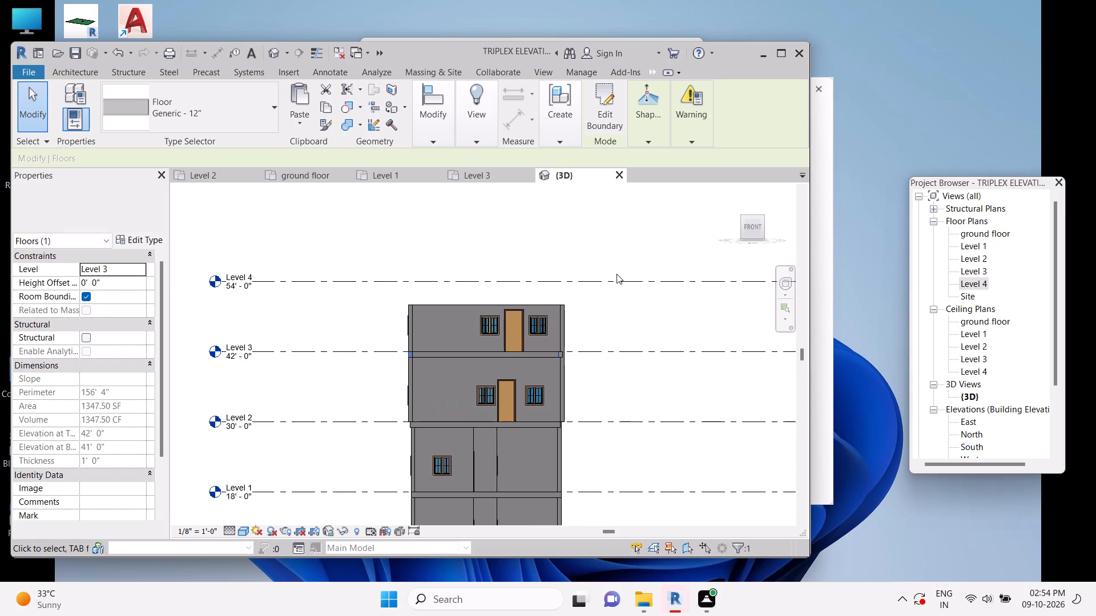
scroll(616, 274, "down", 1)
scroll(595, 355, "up", 4)
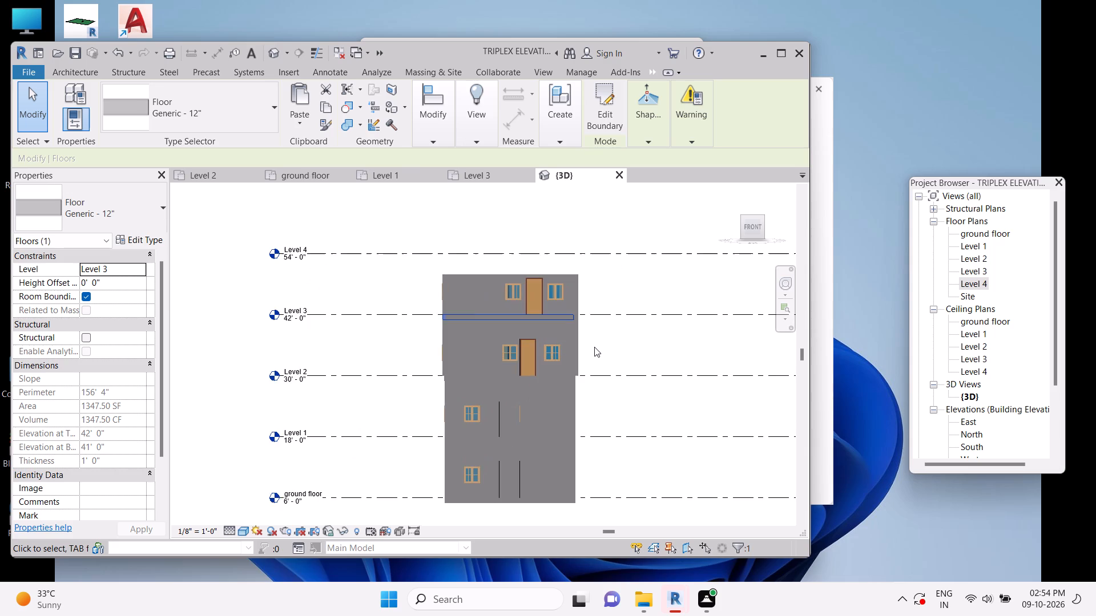
scroll(594, 347, "up", 3)
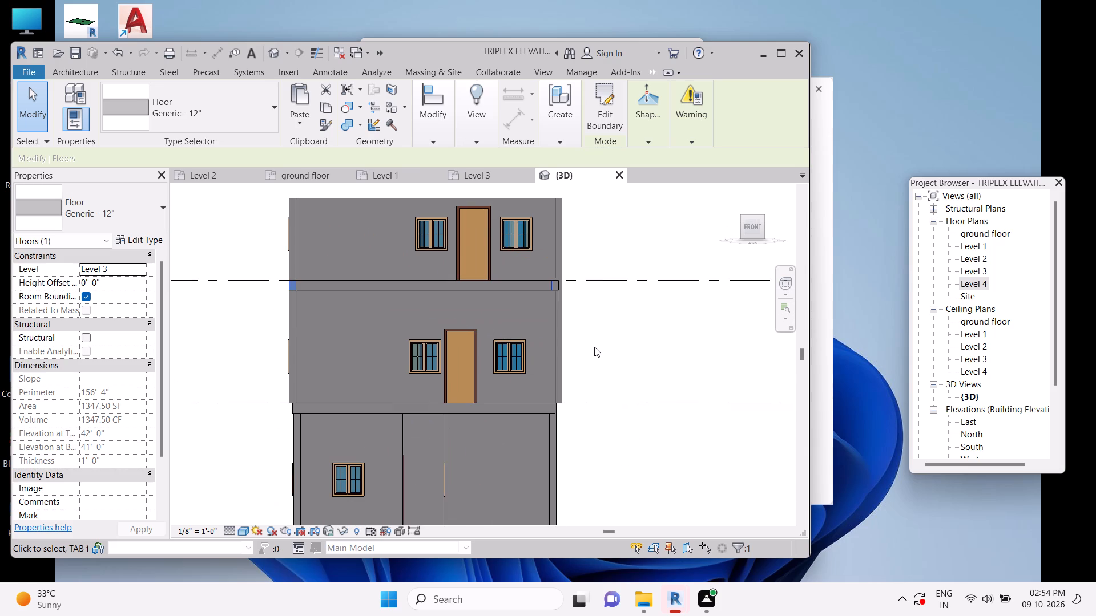
scroll(514, 461, "down", 3)
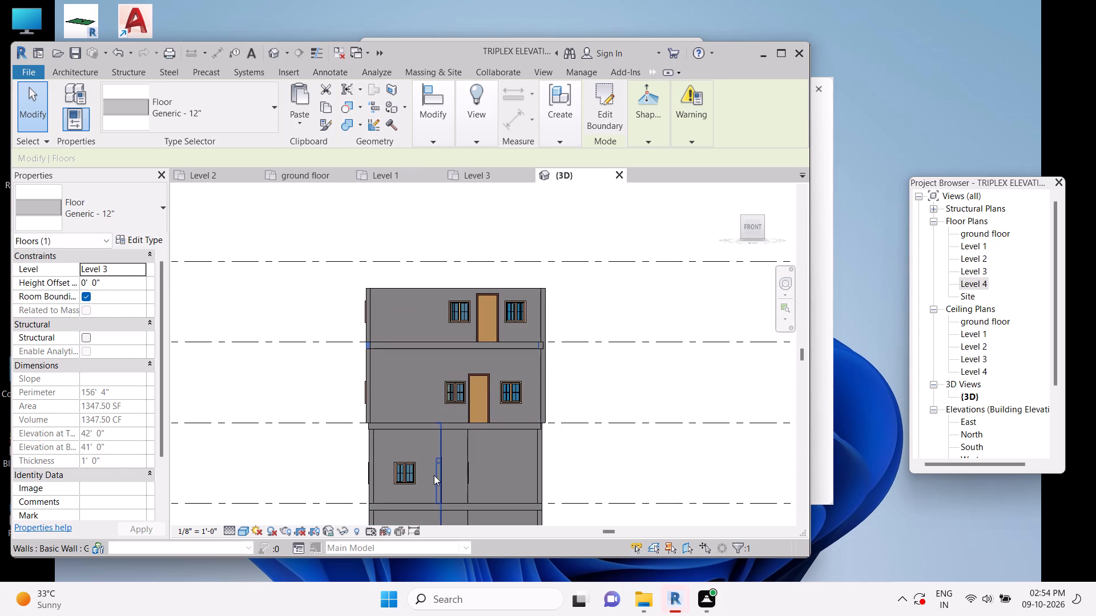
scroll(462, 475, "up", 5)
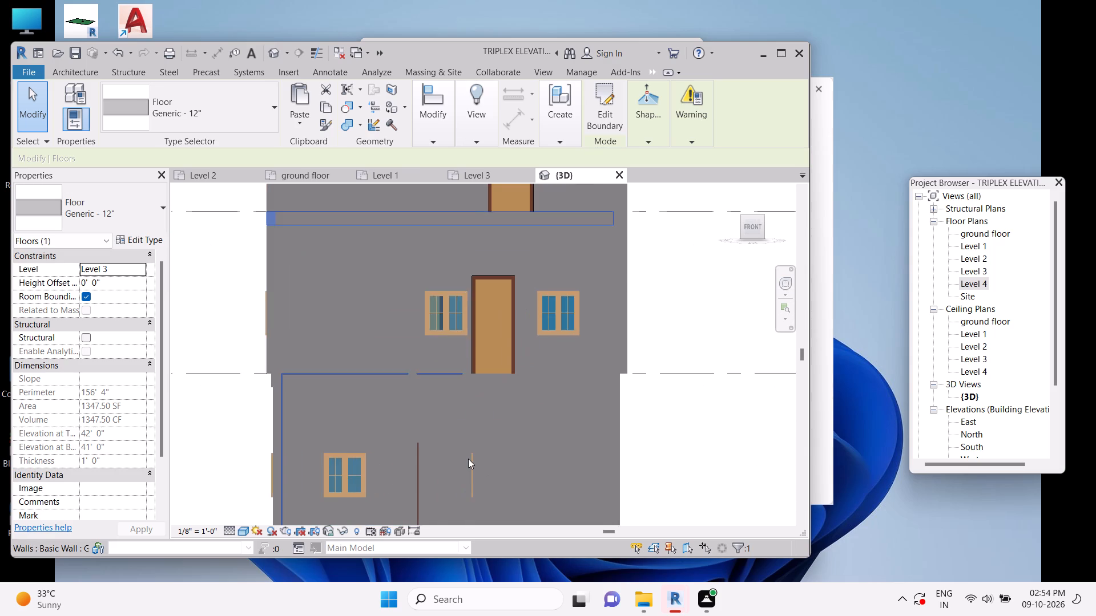
scroll(466, 456, "down", 4)
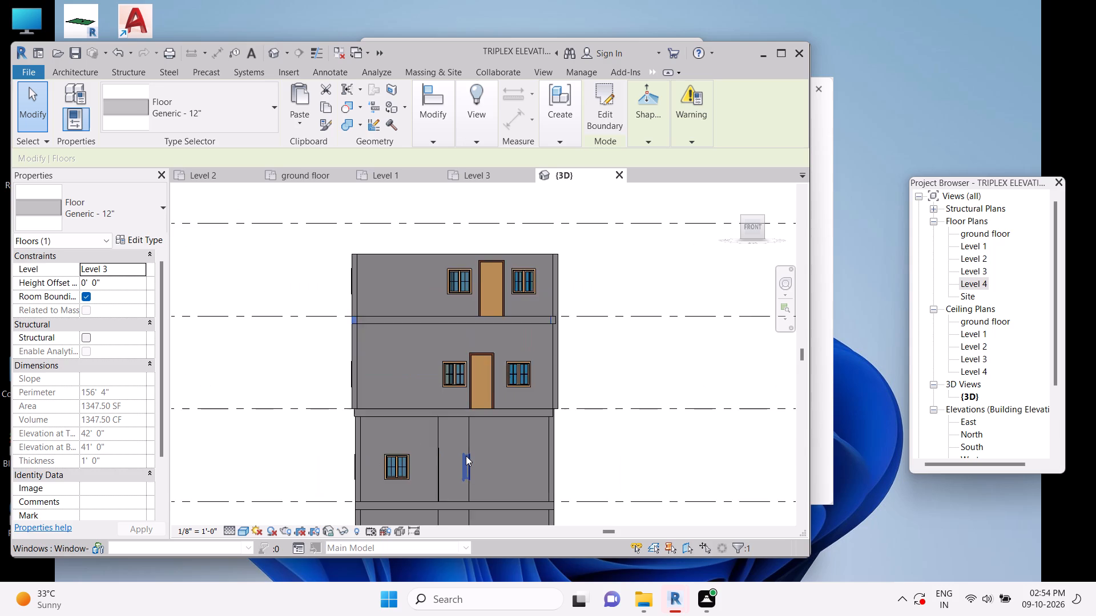
scroll(466, 456, "down", 1)
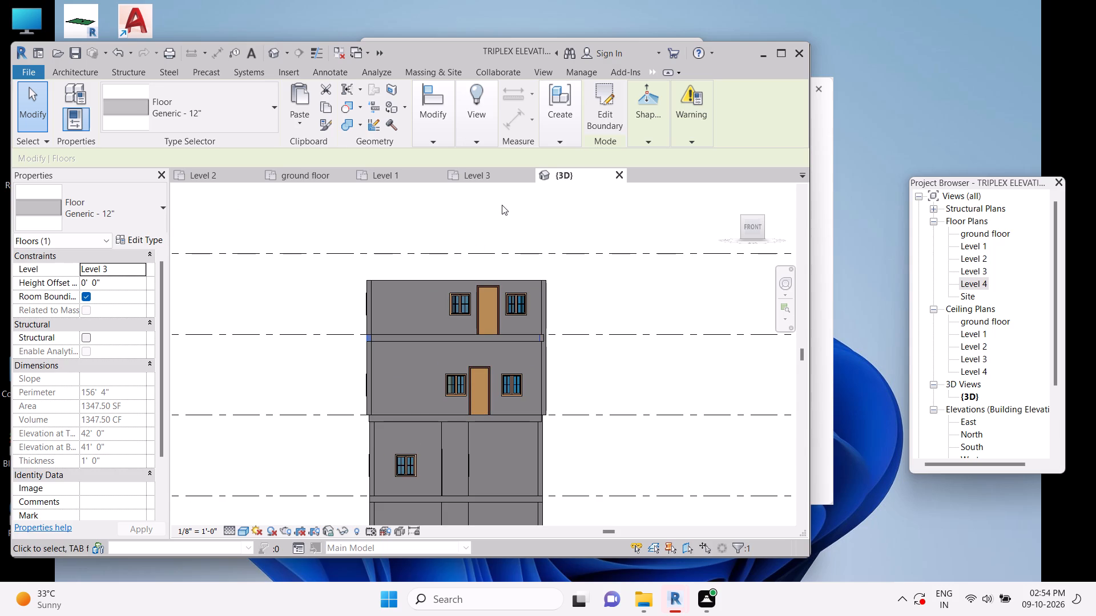
Compare the Level 1, Level 2 and Level 3 floor plans with the building's front in the 3D view.
left_click(495, 176)
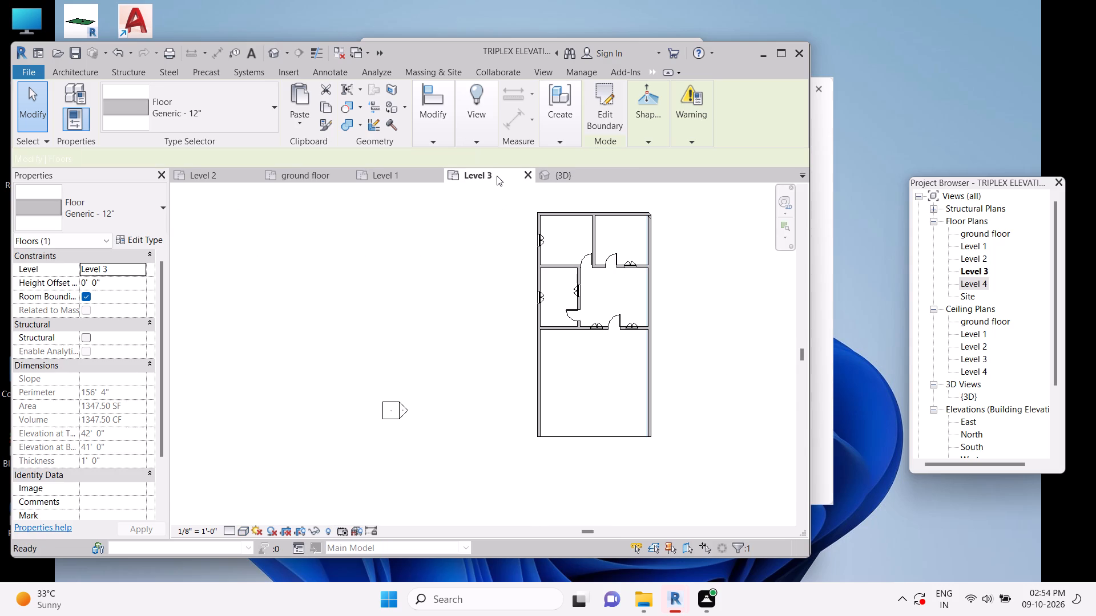
left_click(392, 176)
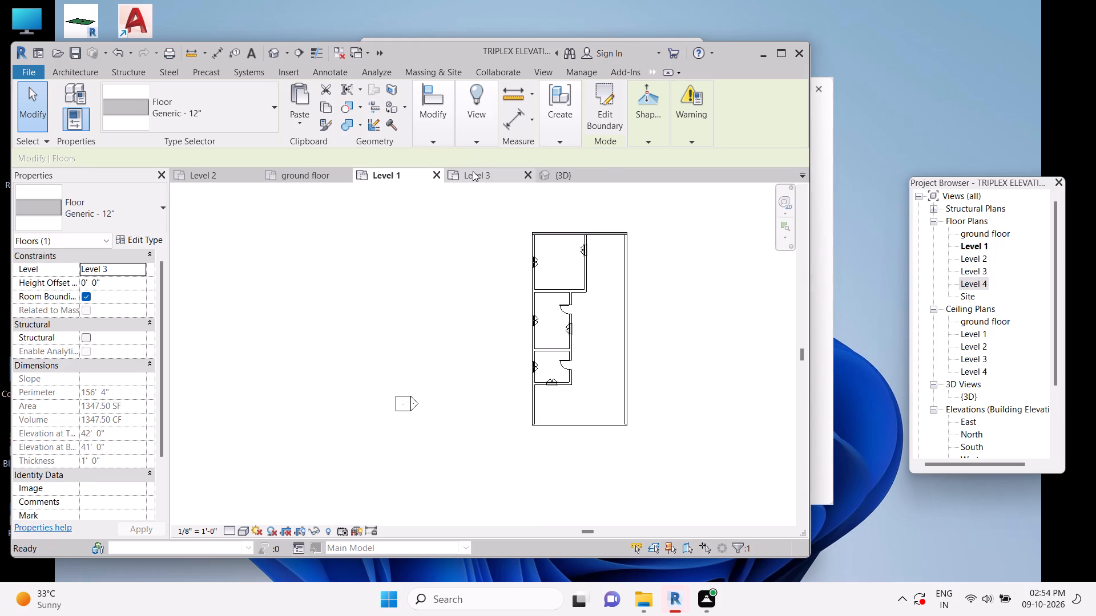
left_click(487, 173)
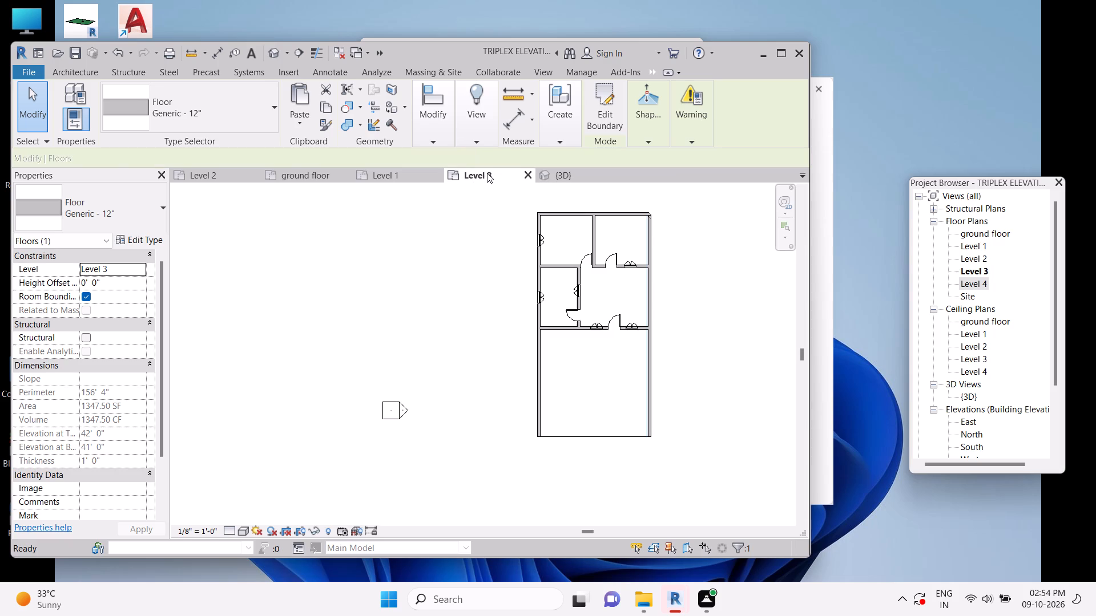
left_click(219, 173)
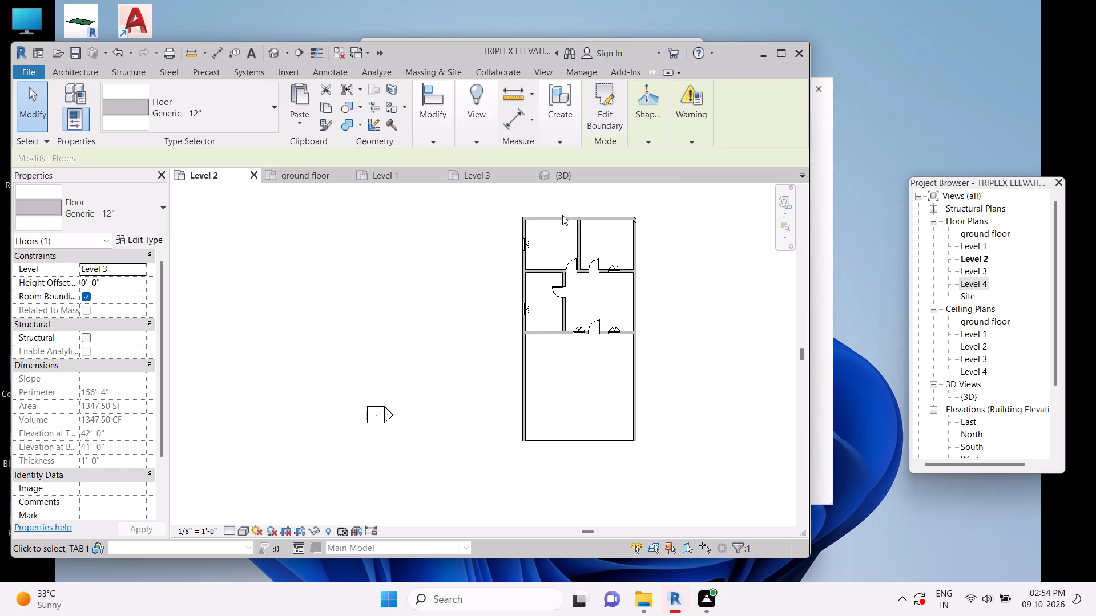
left_click(577, 180)
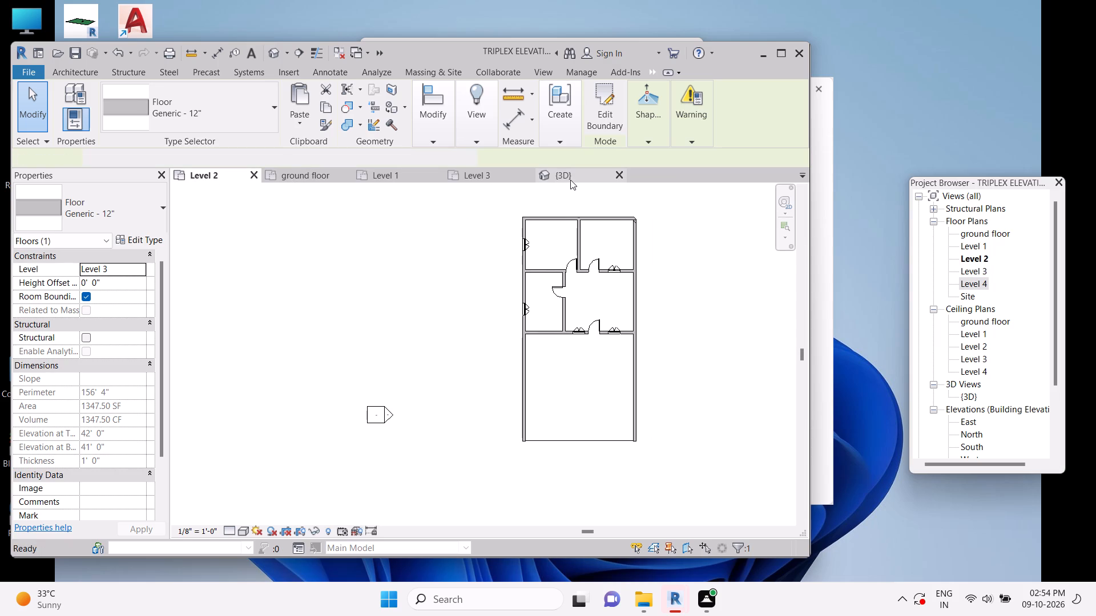
scroll(605, 312, "down", 3)
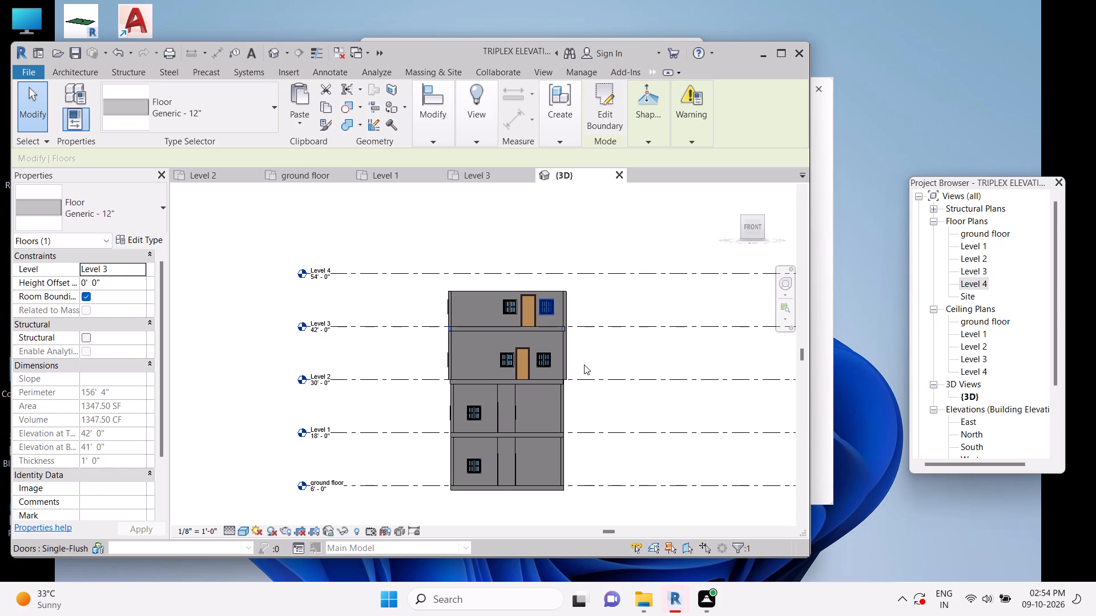
middle_click_drag(609, 428, 616, 363)
scroll(616, 363, "up", 2)
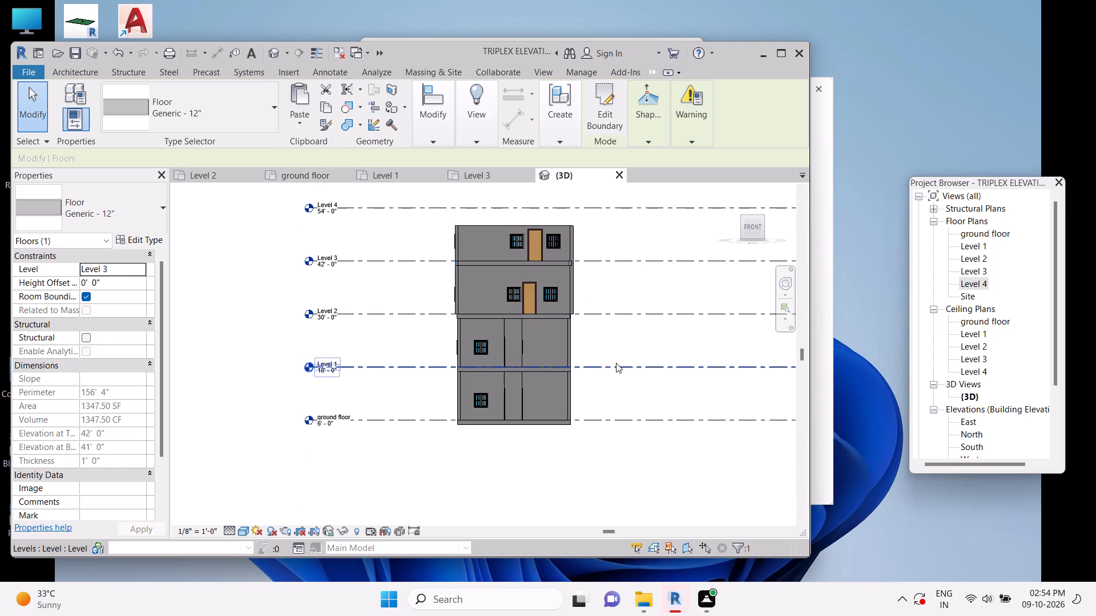
scroll(616, 363, "up", 3)
middle_click_drag(374, 279, 429, 340)
scroll(429, 340, "down", 2)
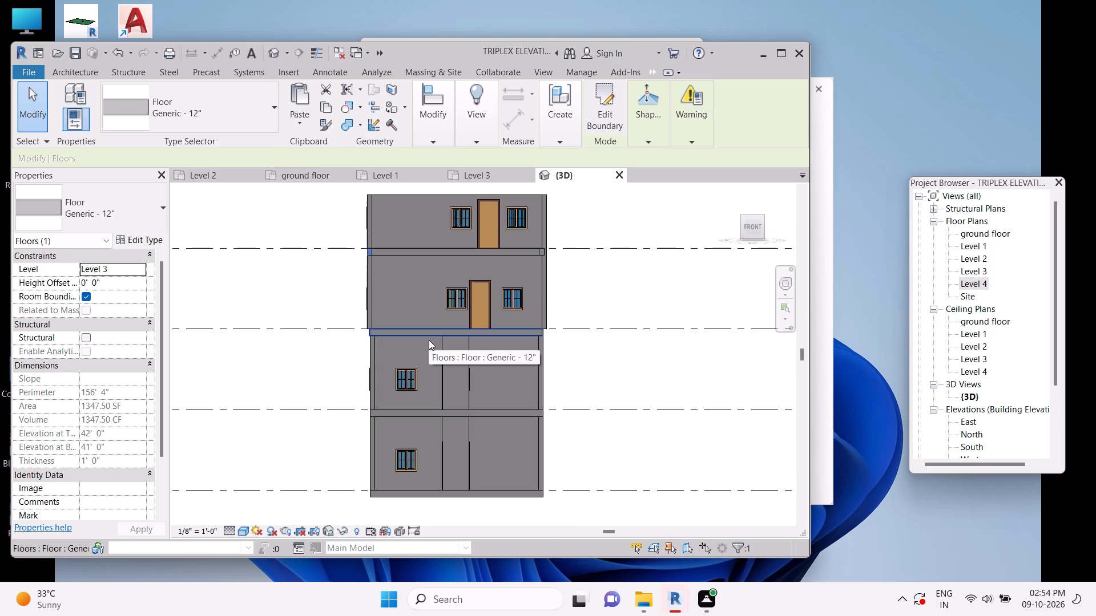
left_click(393, 176)
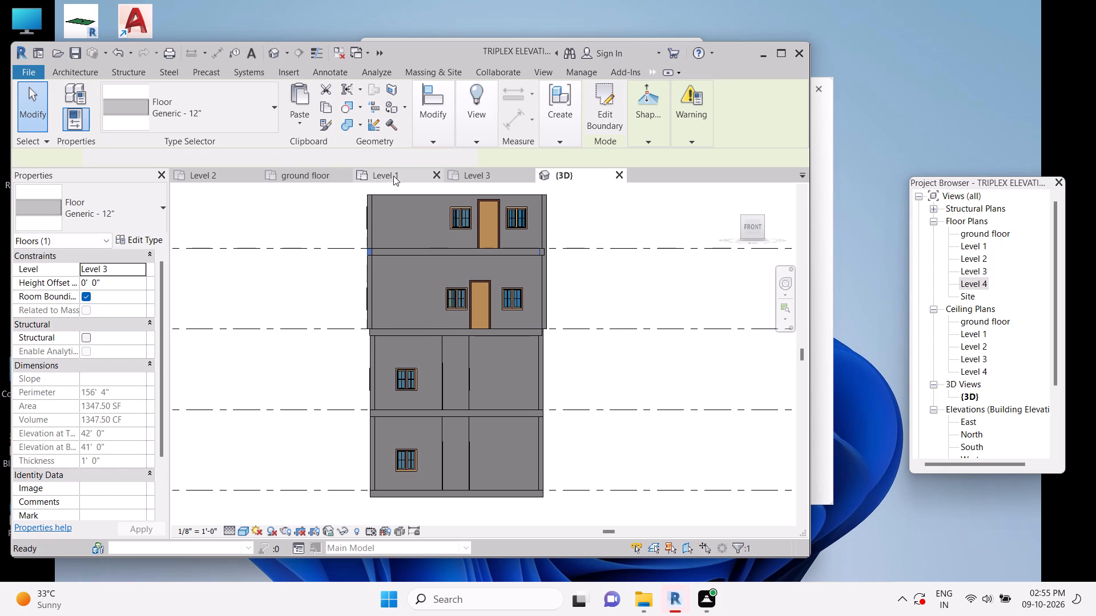
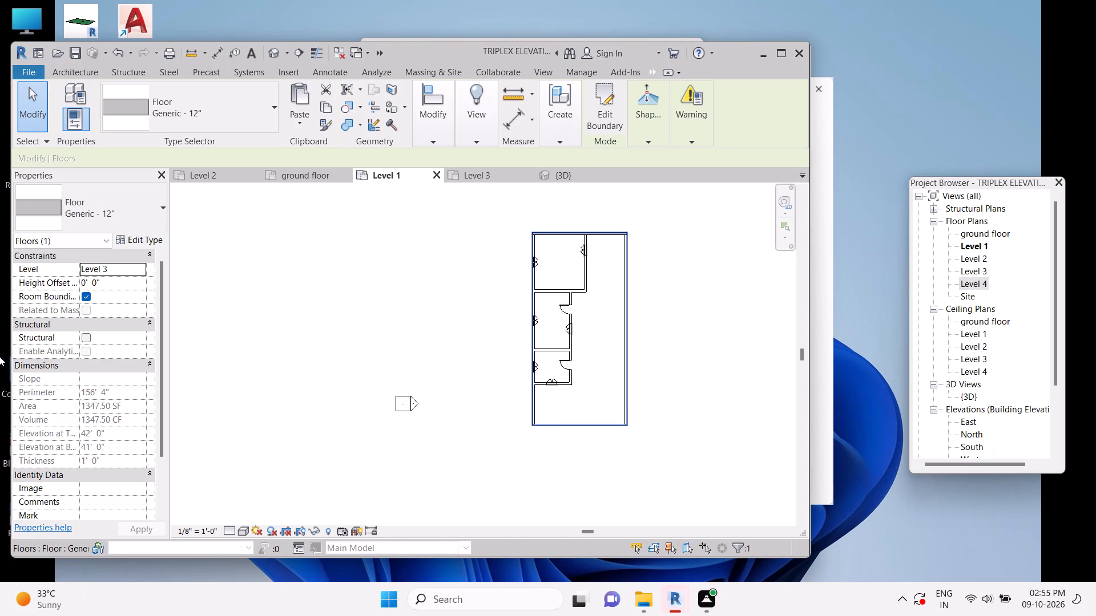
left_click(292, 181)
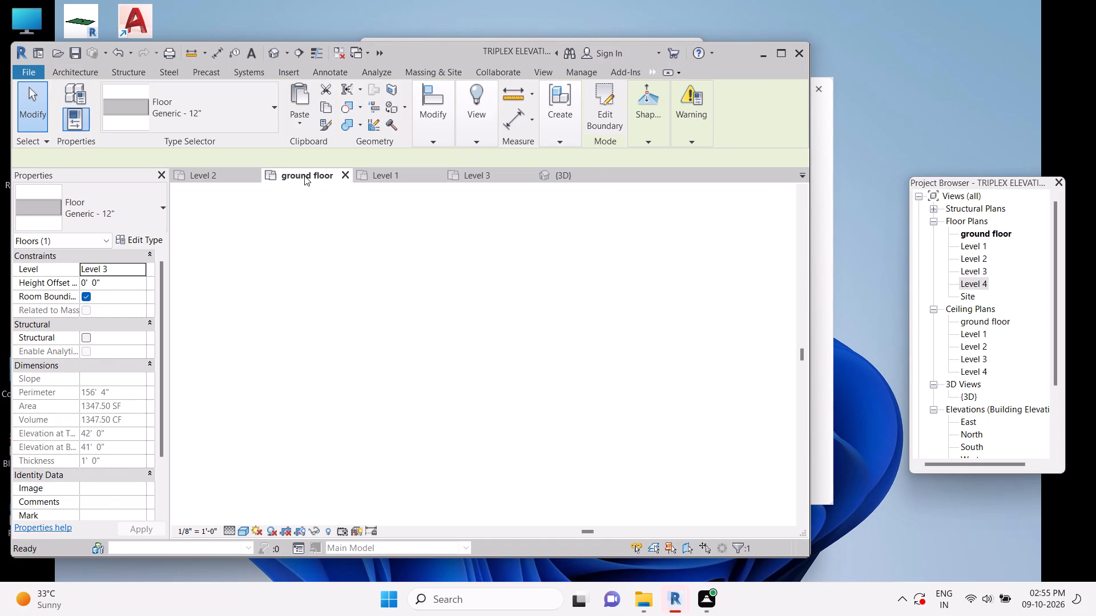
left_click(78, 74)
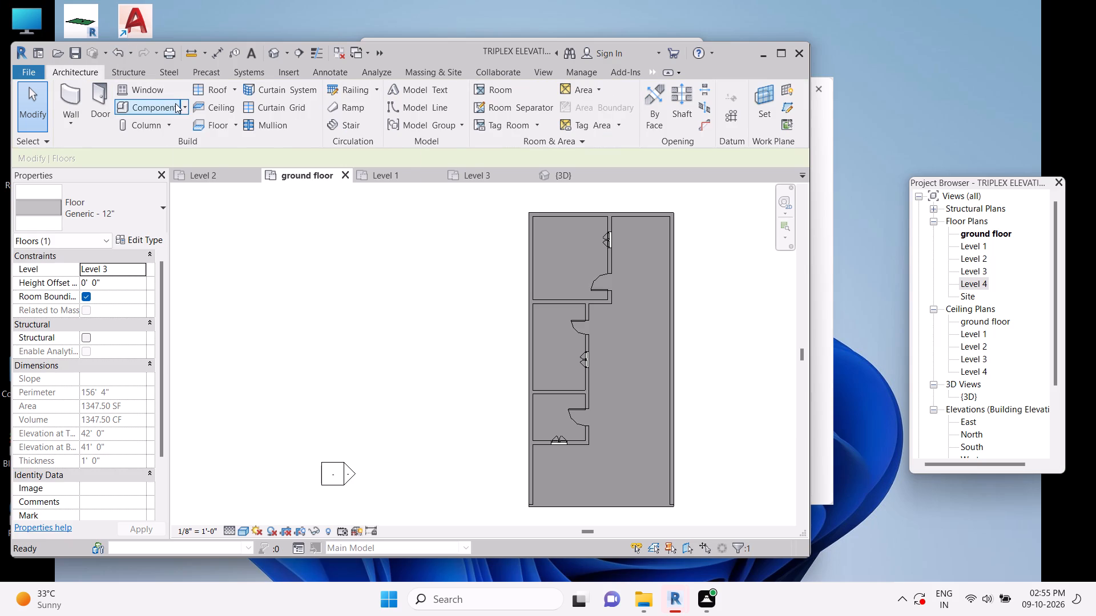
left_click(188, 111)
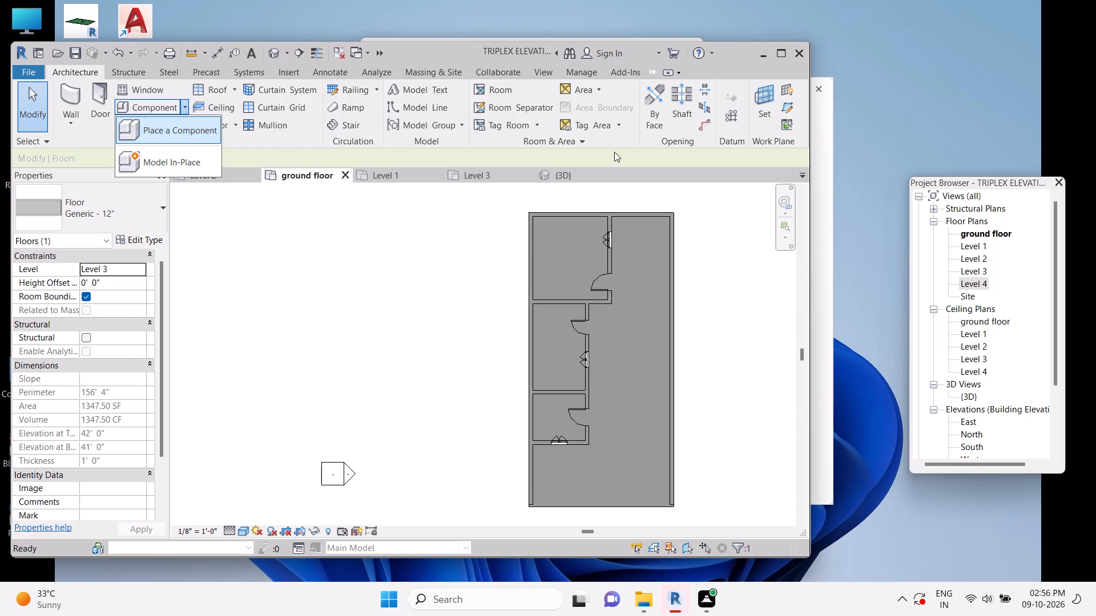
In the 3D view, start a Model In-Place component with the family category Casework.
left_click(560, 171)
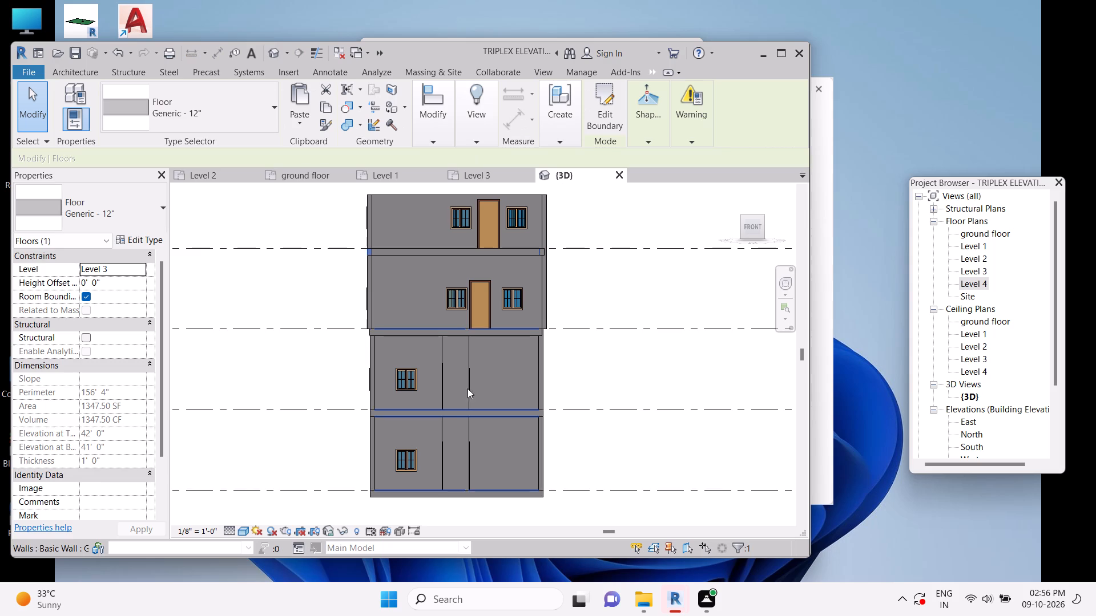
scroll(453, 414, "up", 1)
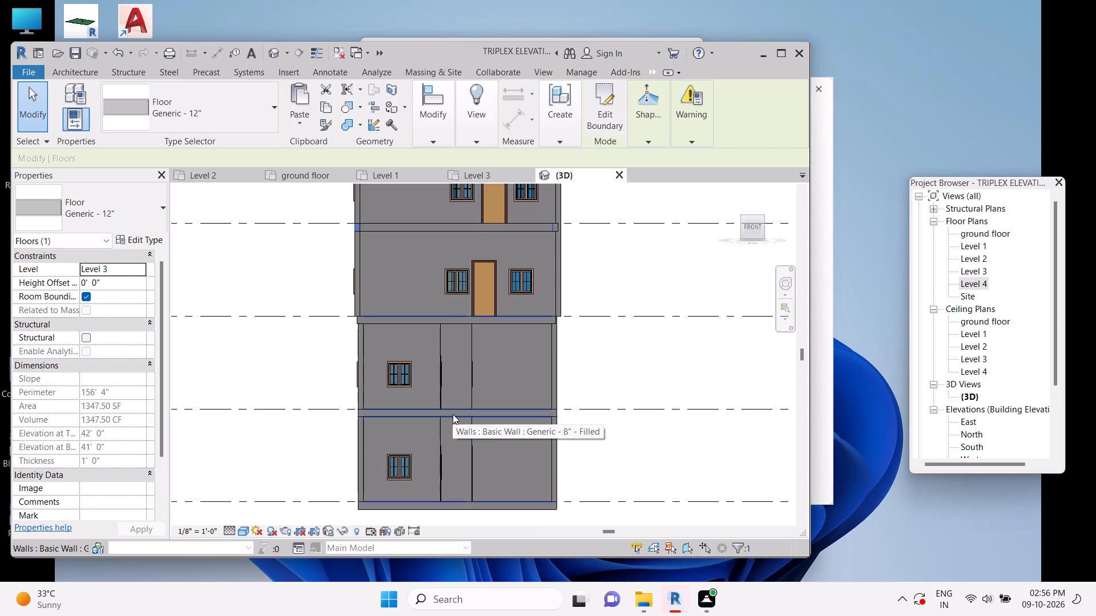
scroll(453, 414, "up", 3)
scroll(453, 414, "down", 2)
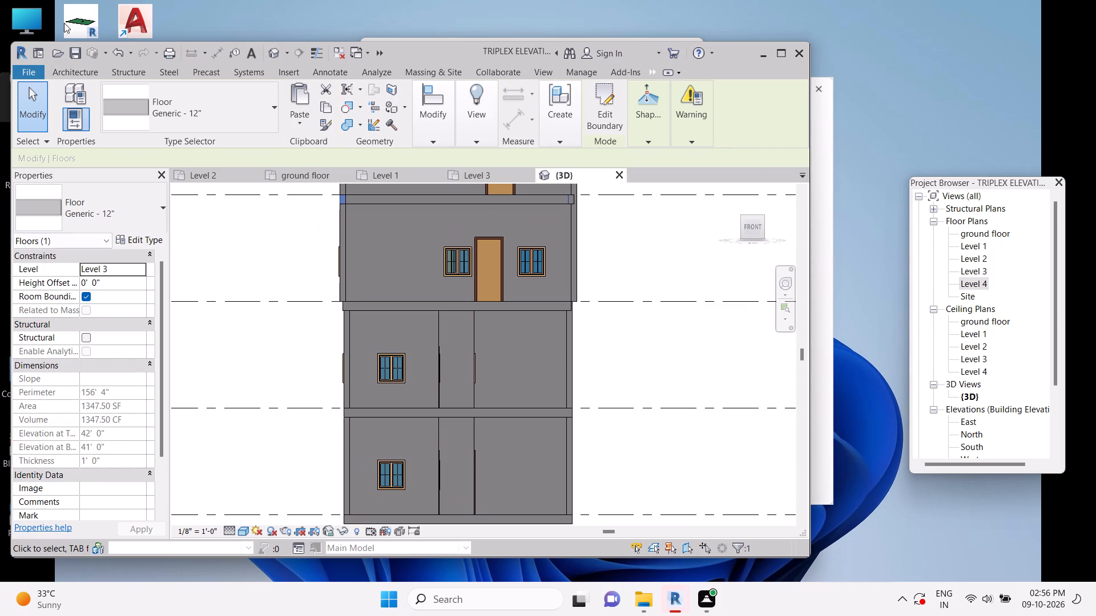
left_click(72, 69)
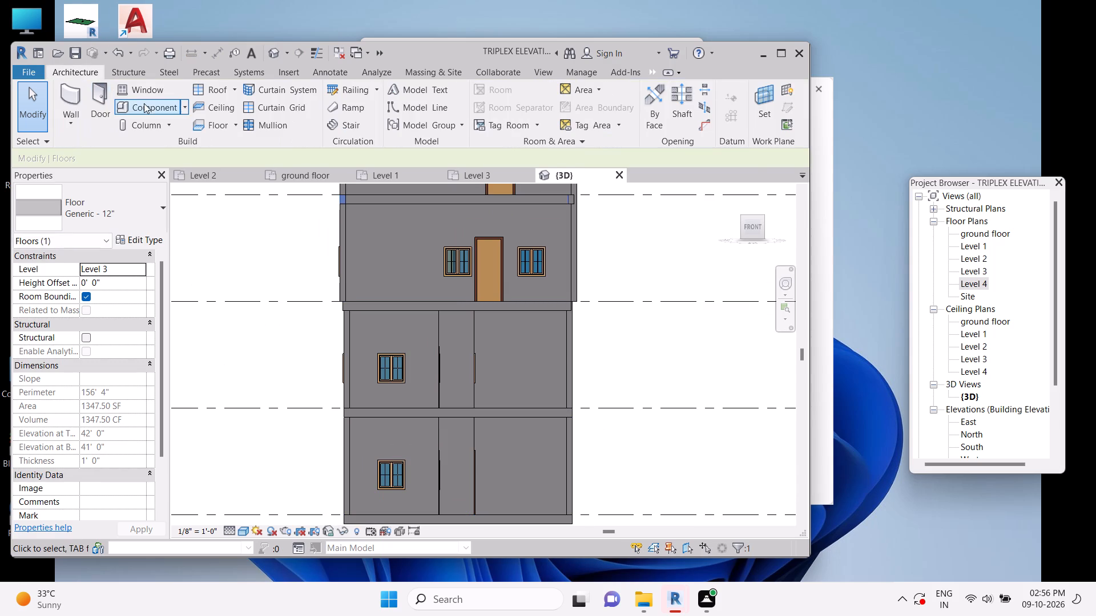
left_click(183, 104)
left_click(164, 167)
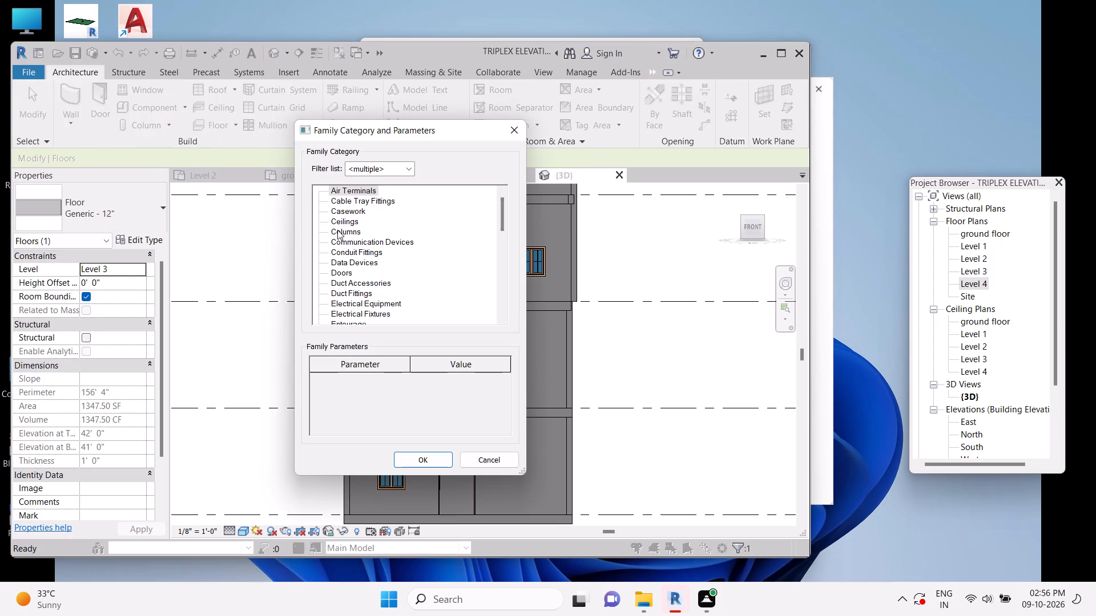
left_click(350, 213)
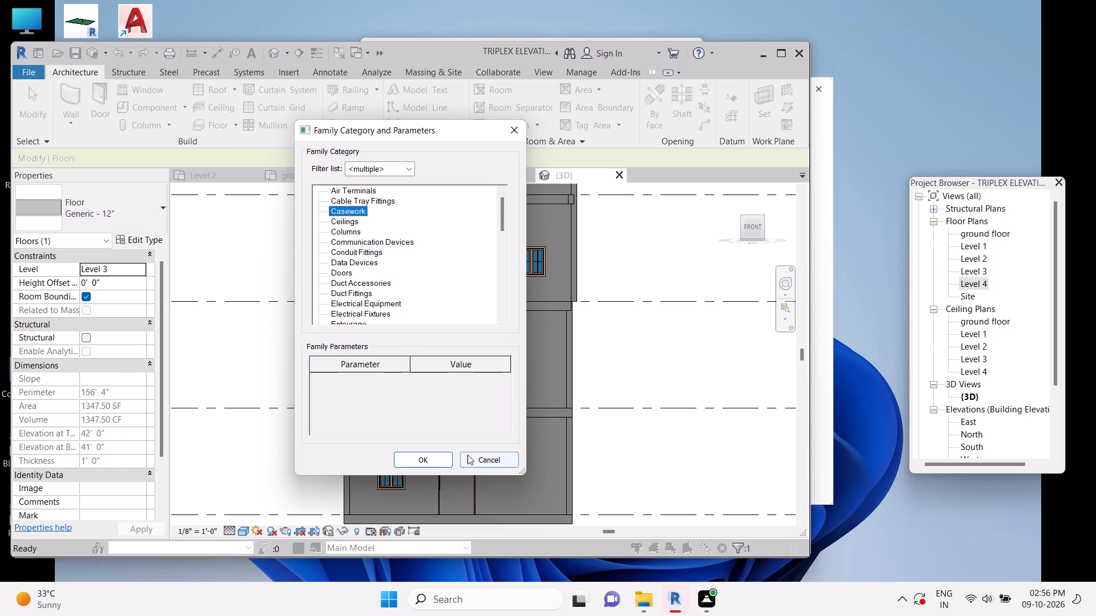
left_click(432, 467)
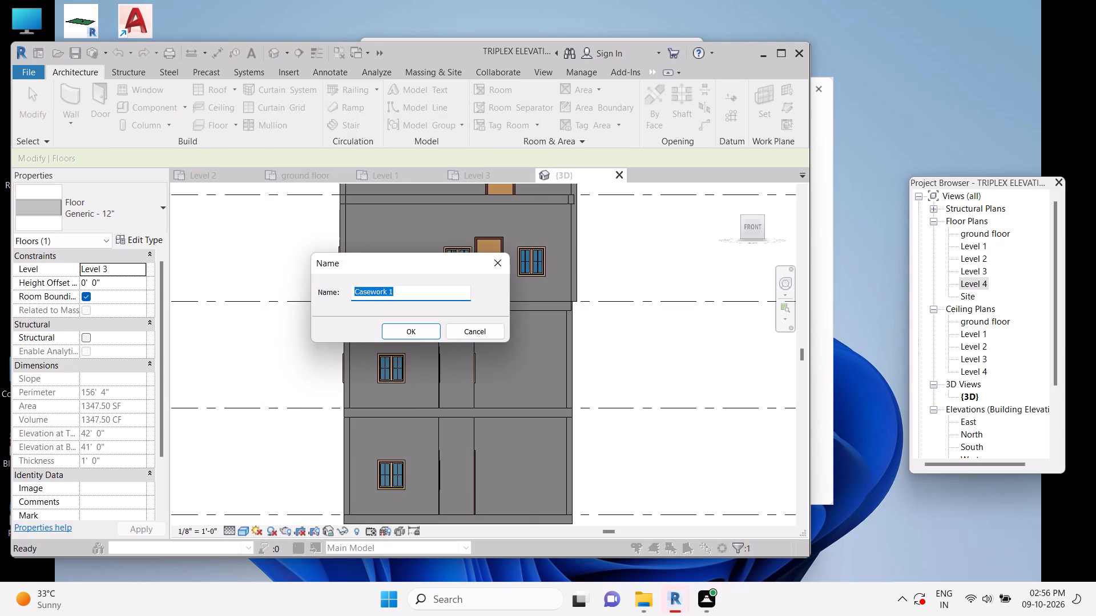
Name the new in-place casework family "window 1".
left_click(430, 287)
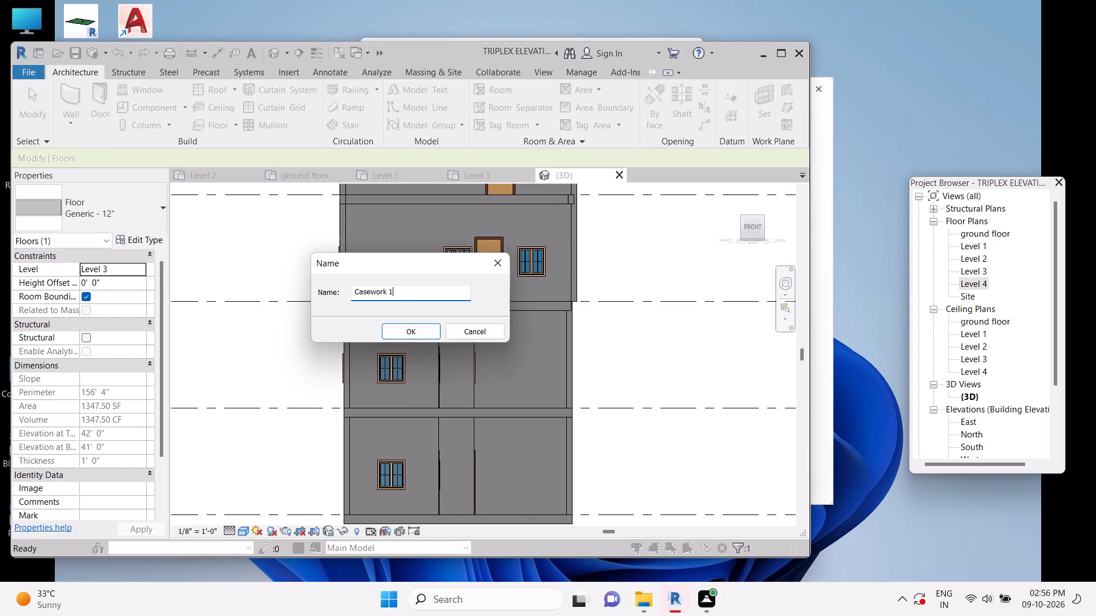
key("BackSpace")
key("BackSpace")
key("BackSpace")
key("BackSpace")
key("BackSpace")
key("BackSpace")
key("BackSpace")
key("BackSpace")
key("BackSpace")
key("BackSpace")
key("BackSpace")
key("BackSpace")
key("BackSpace")
key("BackSpace")
key("BackSpace")
key("BackSpace")
key("BackSpace")
key("BackSpace")
key("BackSpace")
key("BackSpace")
key("BackSpace")
key("BackSpace")
key("BackSpace")
key("BackSpace")
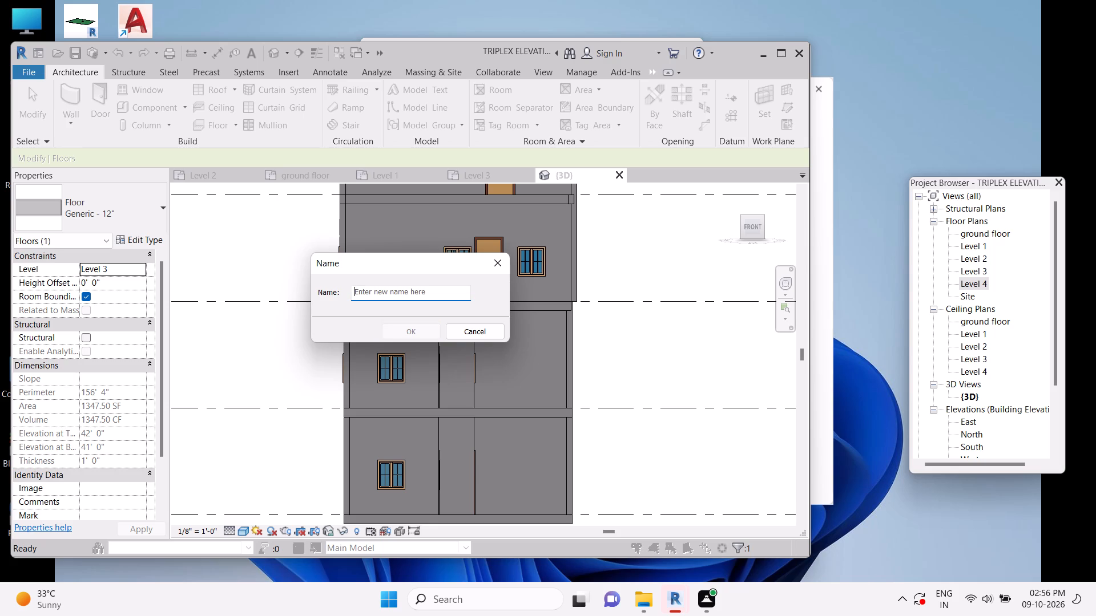
type("window")
key("space")
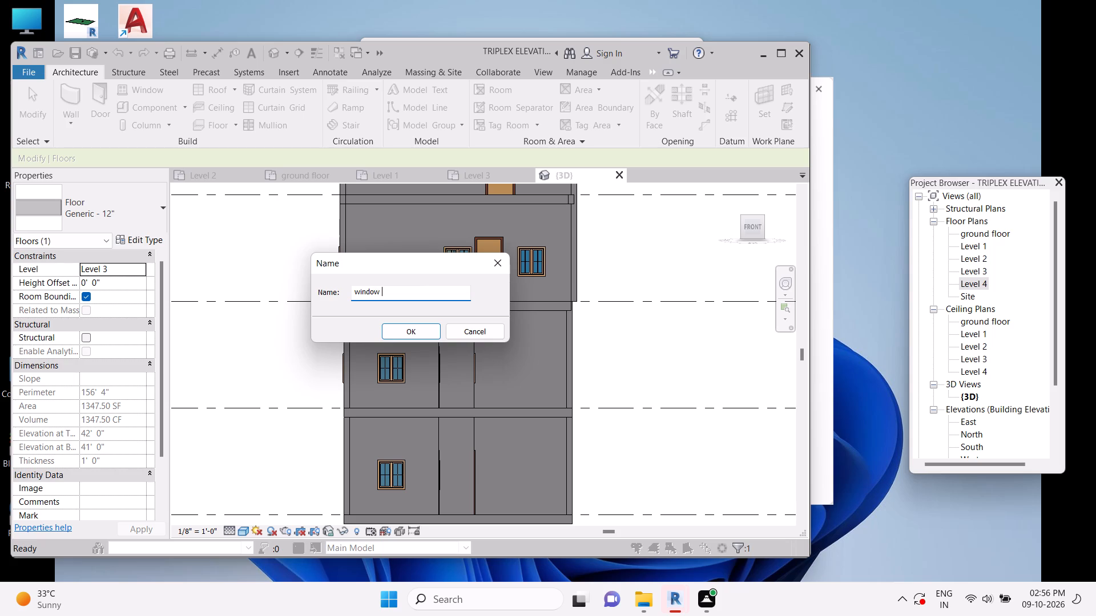
key("1")
left_click(402, 328)
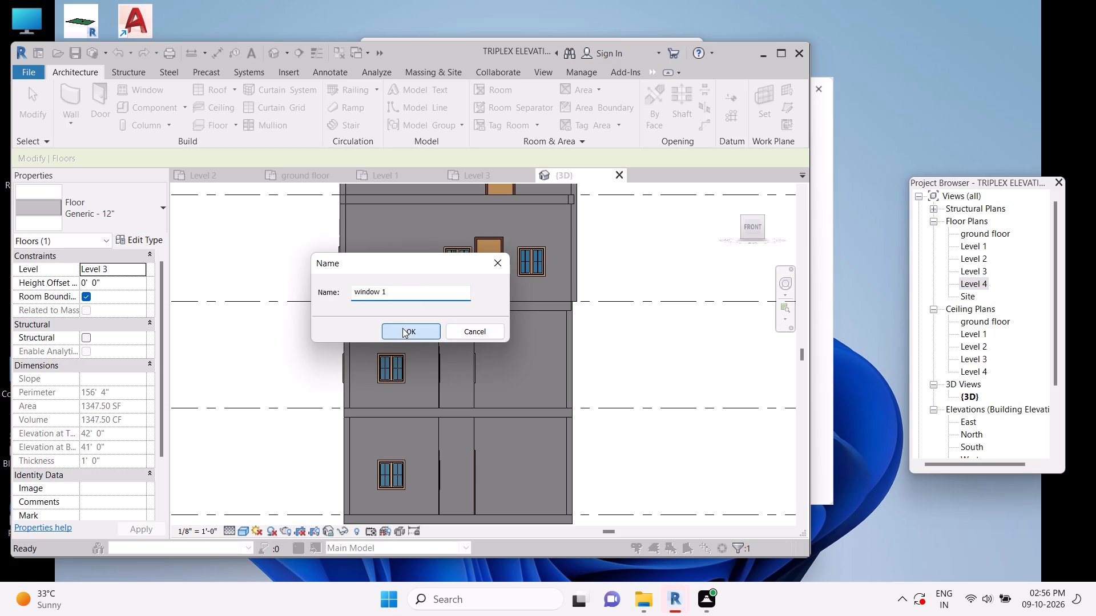
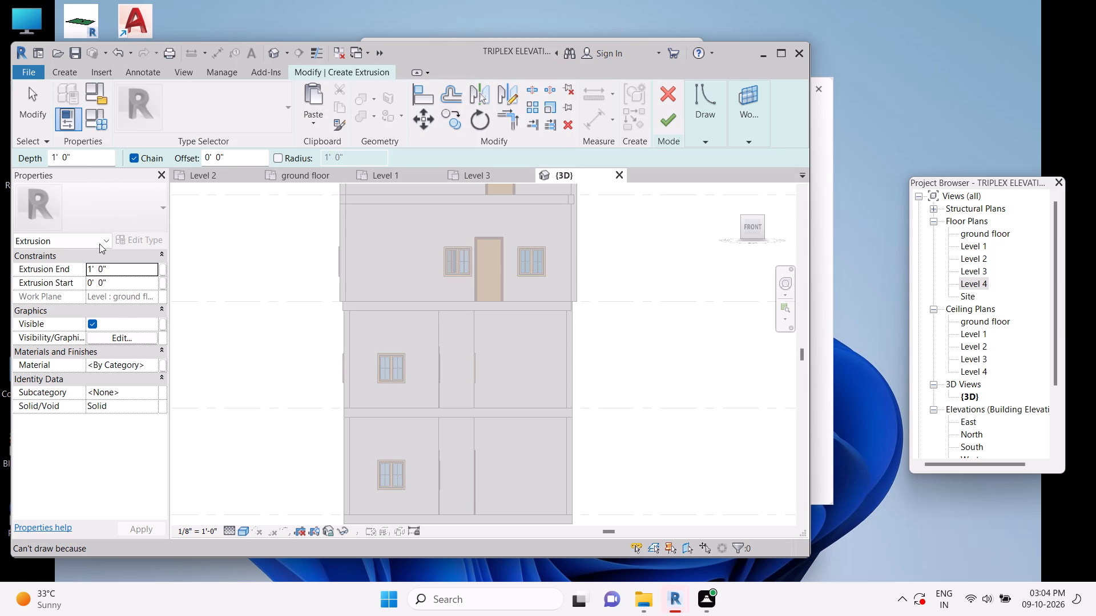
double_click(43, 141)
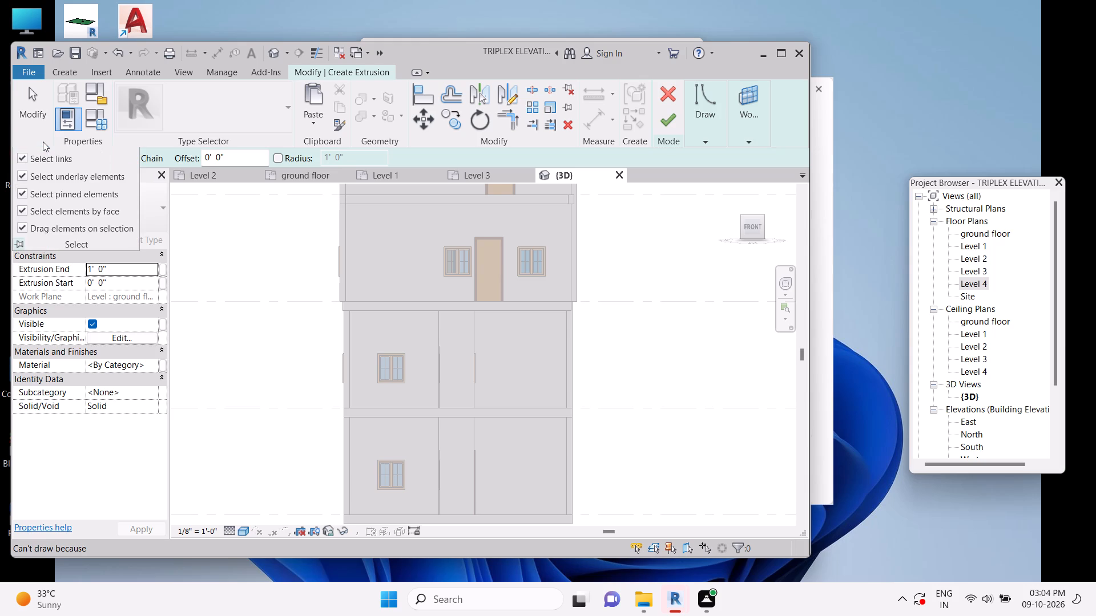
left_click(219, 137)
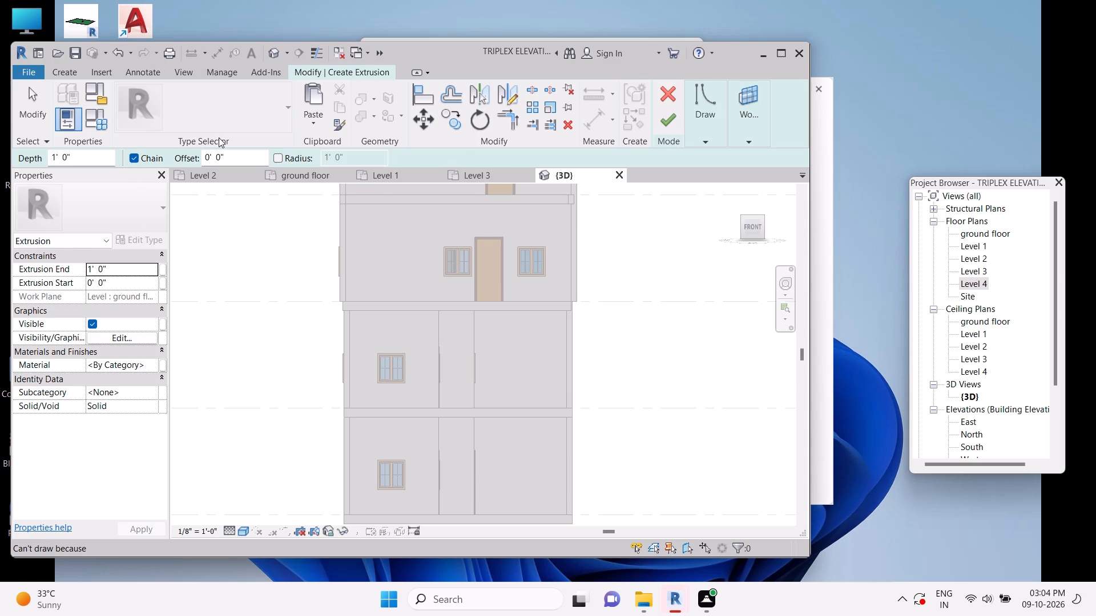
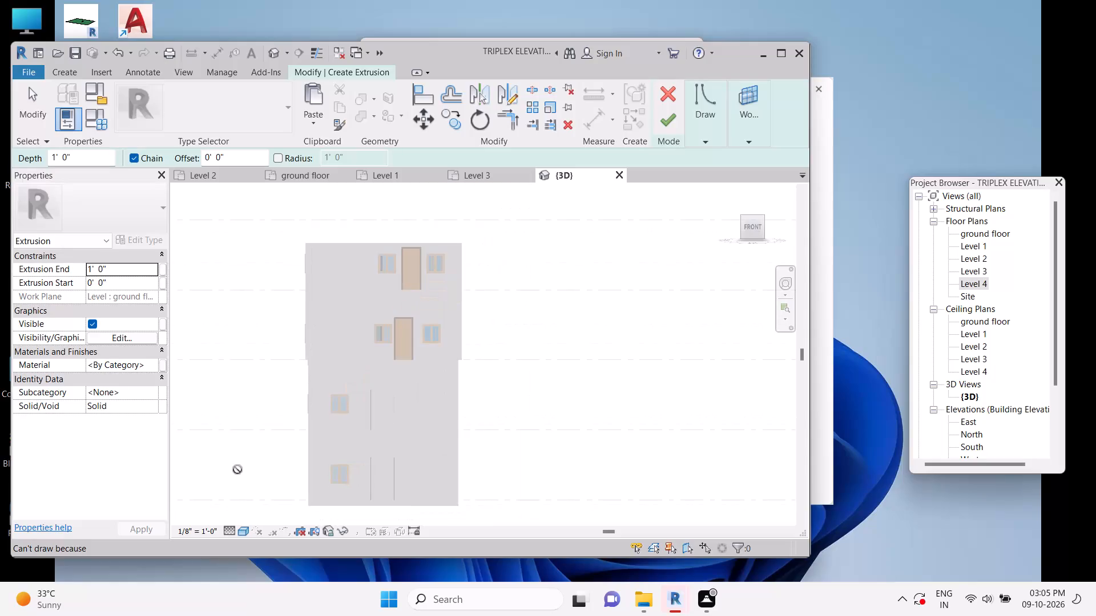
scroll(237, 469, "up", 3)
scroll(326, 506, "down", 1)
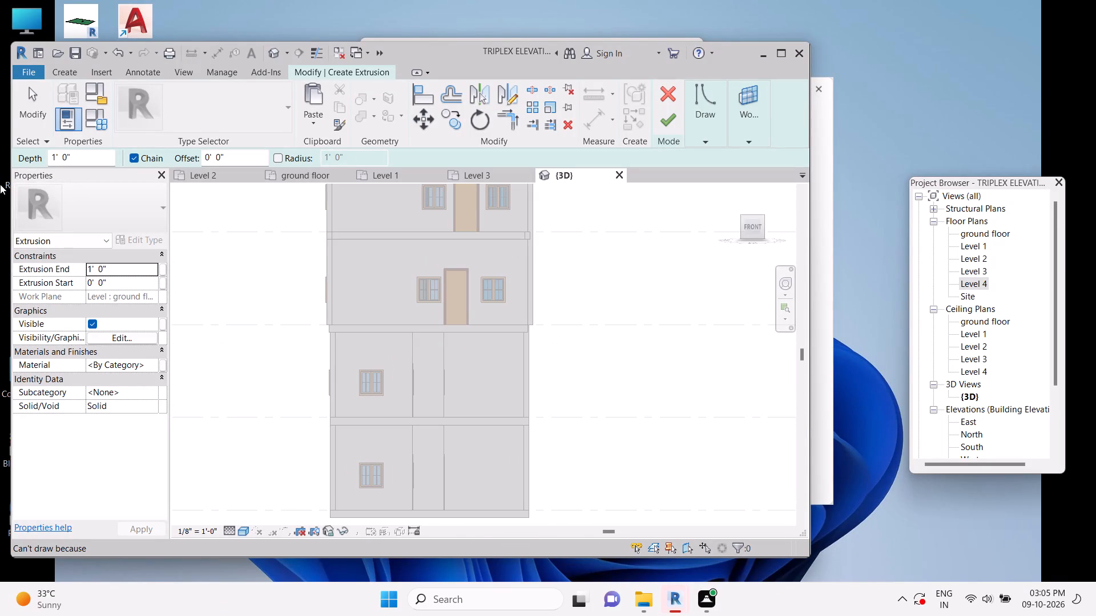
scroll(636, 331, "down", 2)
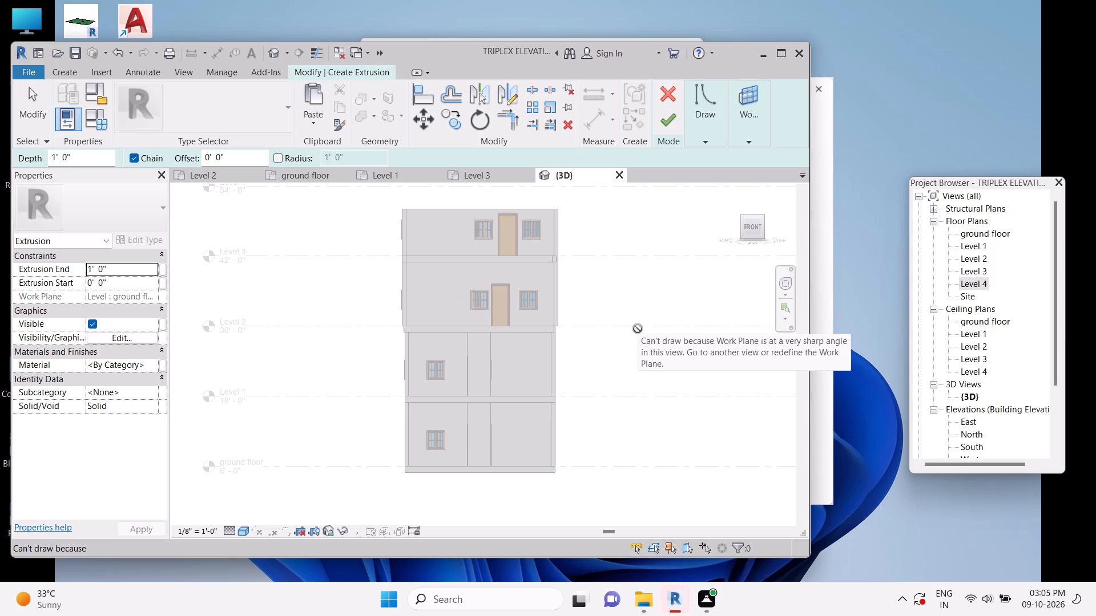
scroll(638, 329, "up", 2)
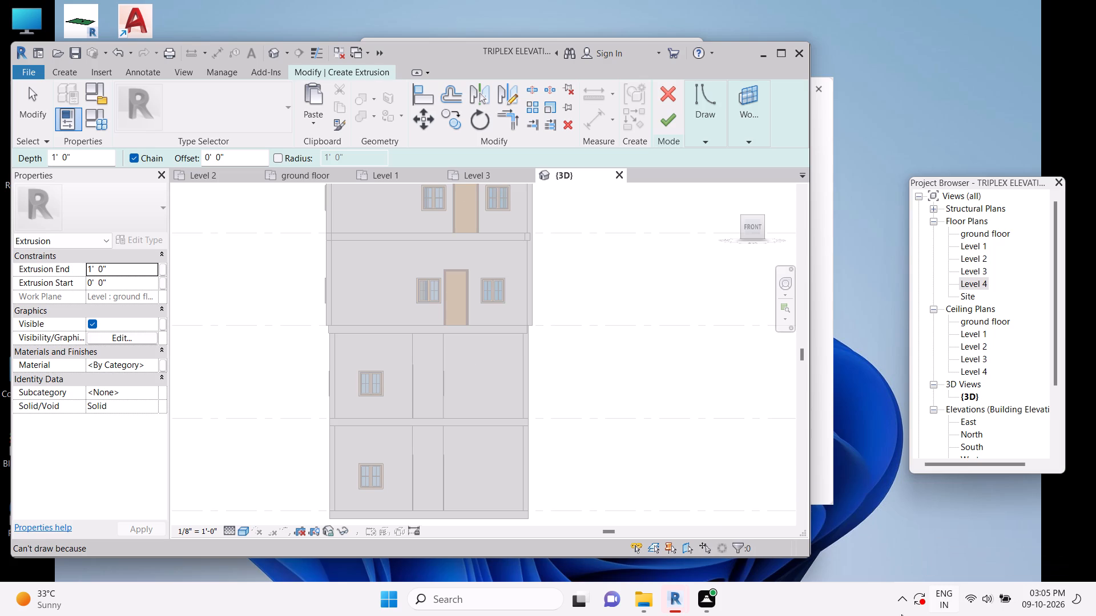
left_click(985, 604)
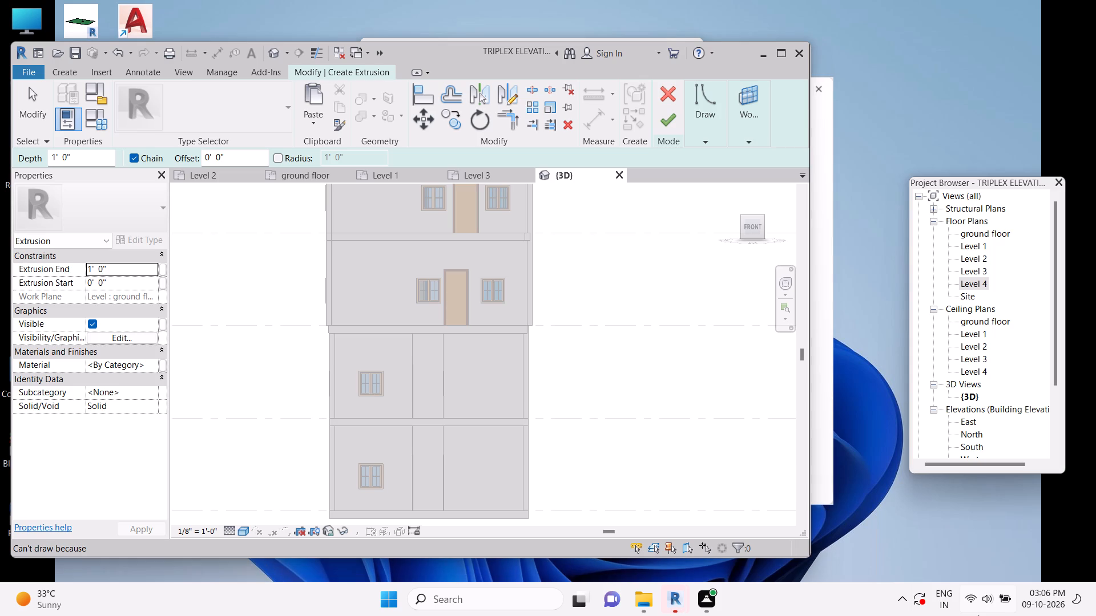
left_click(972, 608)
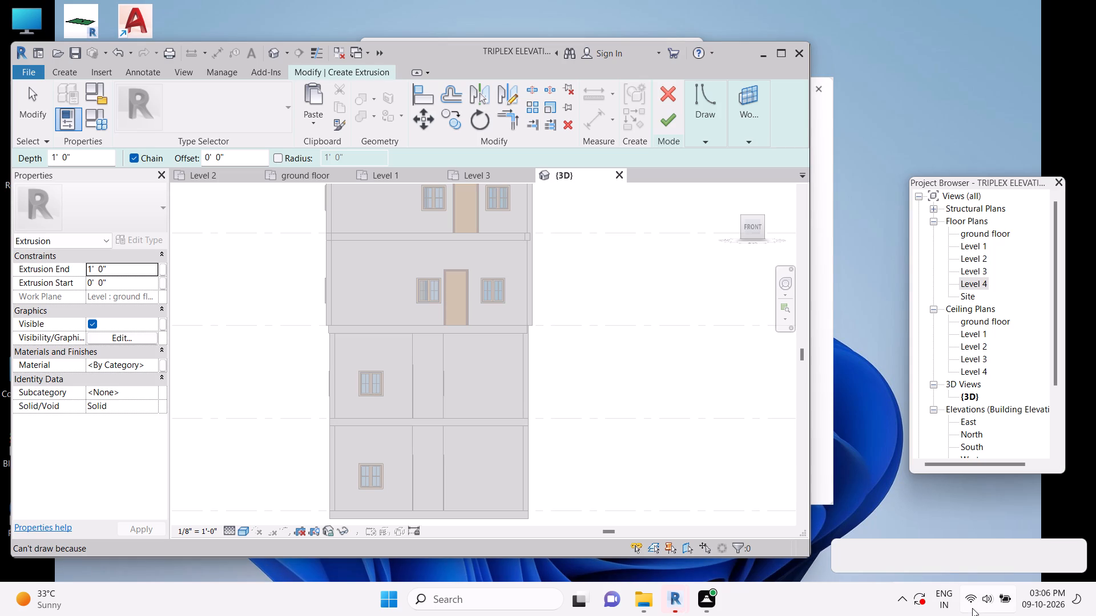
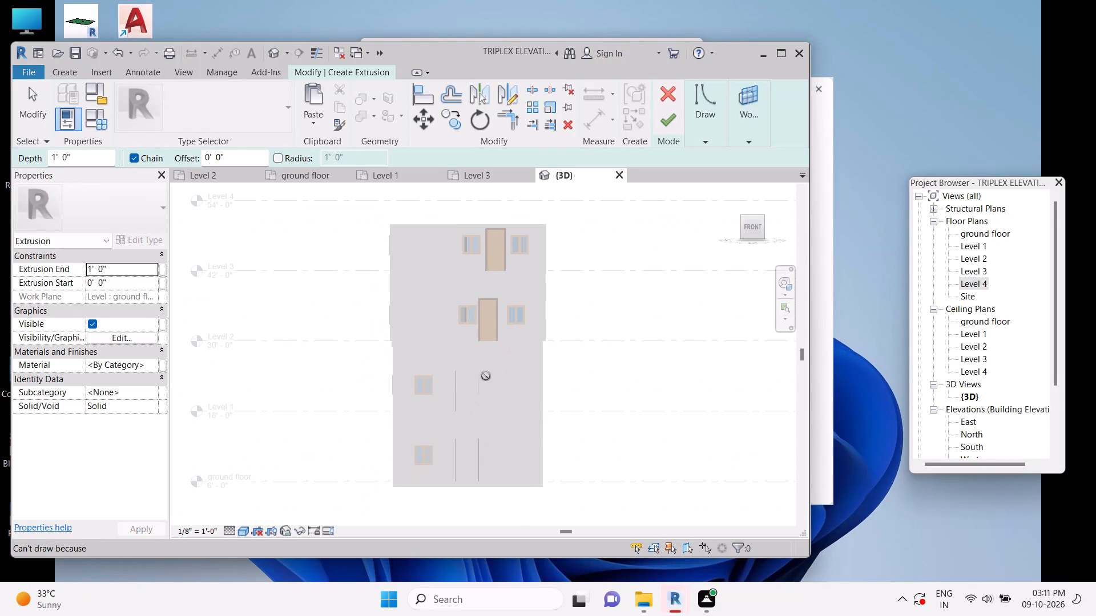
Examine the building's front face in the 3D view, checking its doors and windows from ground floor to Level 4.
scroll(486, 376, "up", 1)
scroll(486, 376, "down", 1)
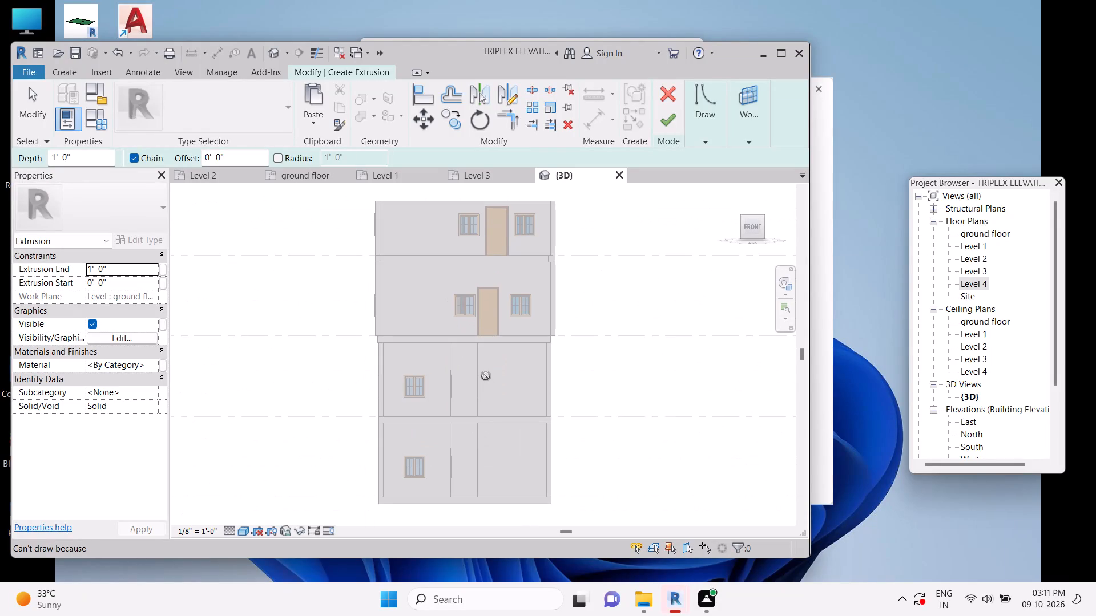
scroll(514, 294, "up", 1)
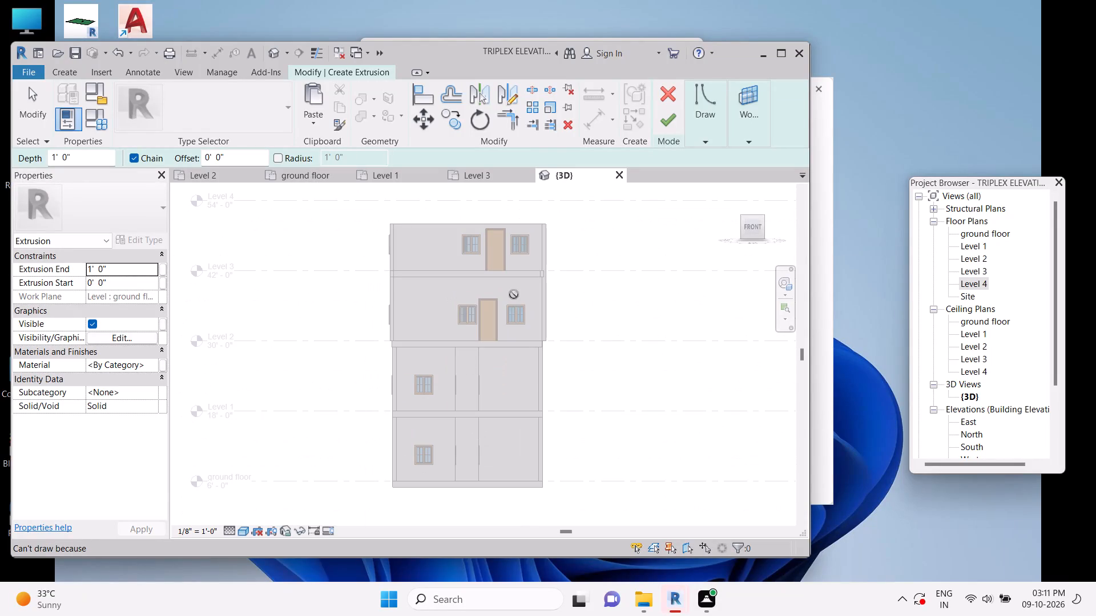
scroll(514, 294, "up", 2)
scroll(514, 294, "down", 2)
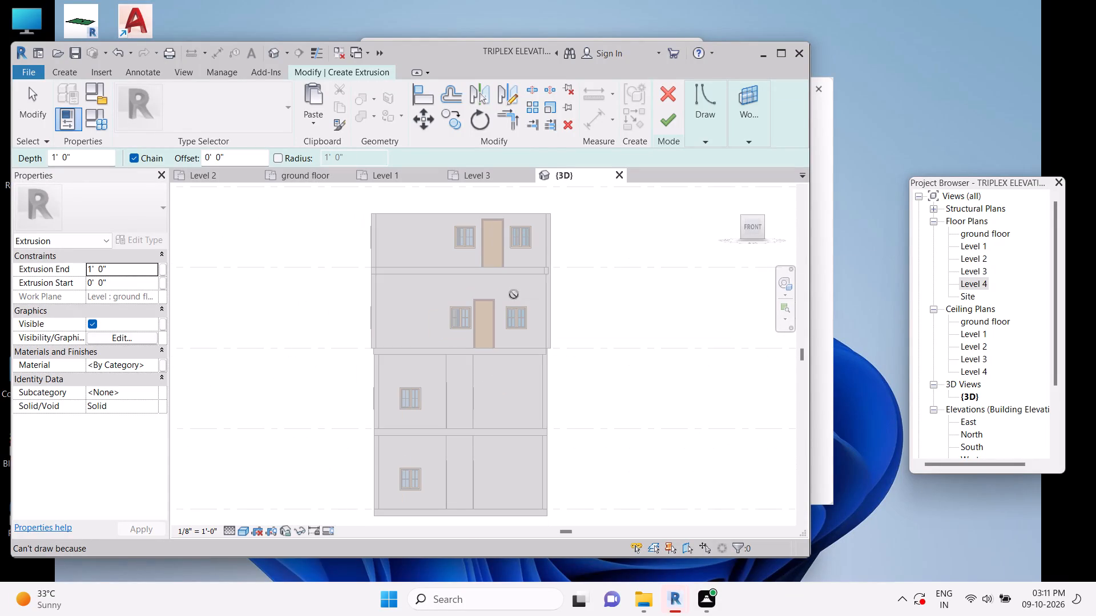
left_click(753, 234)
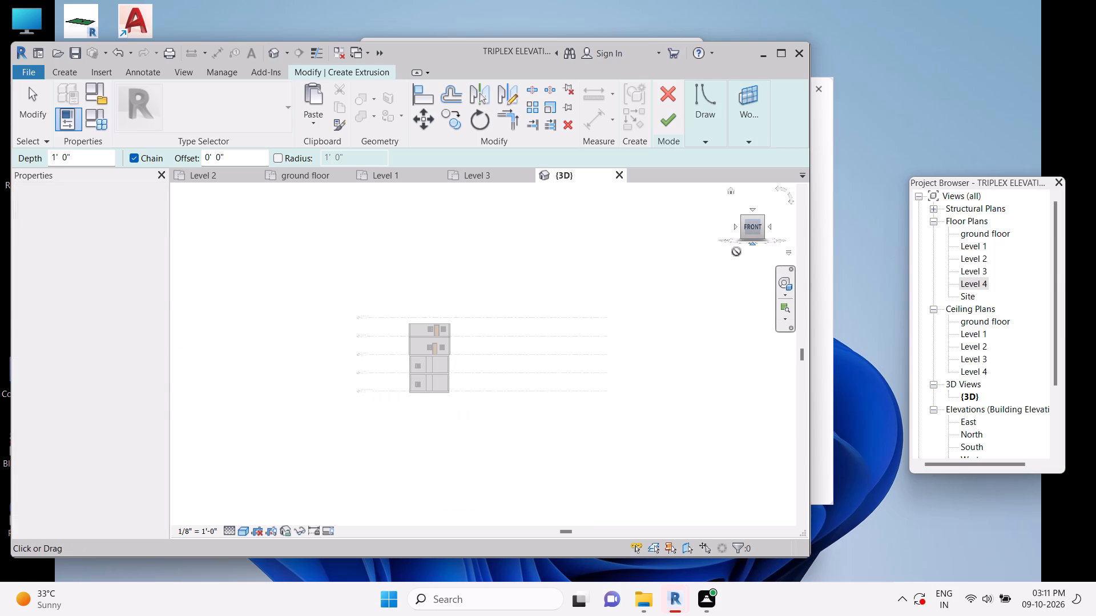
scroll(411, 411, "up", 6)
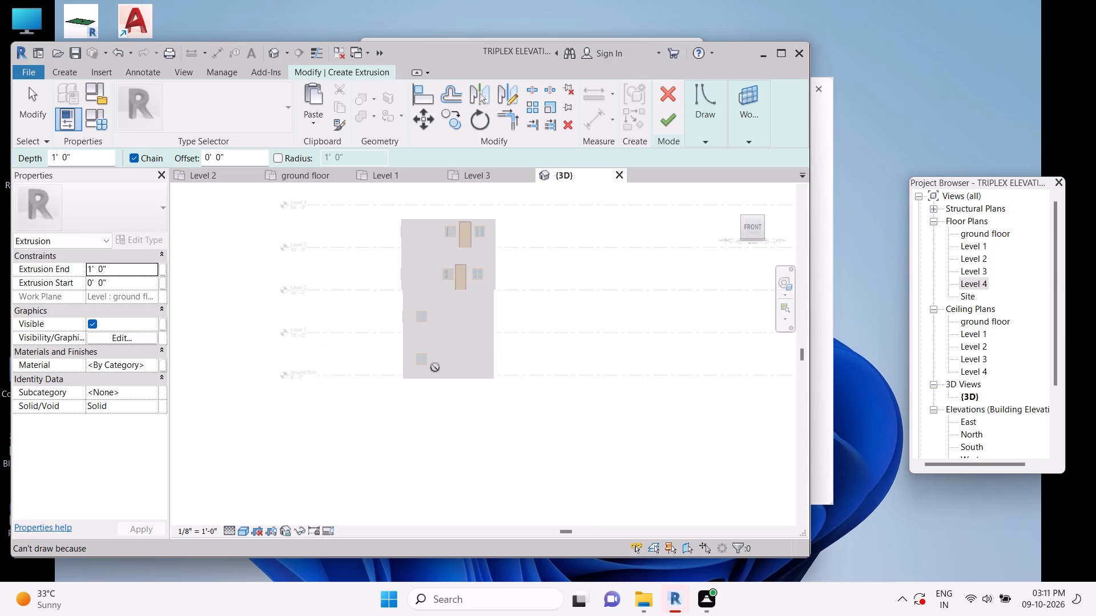
middle_click_drag(438, 361, 461, 420)
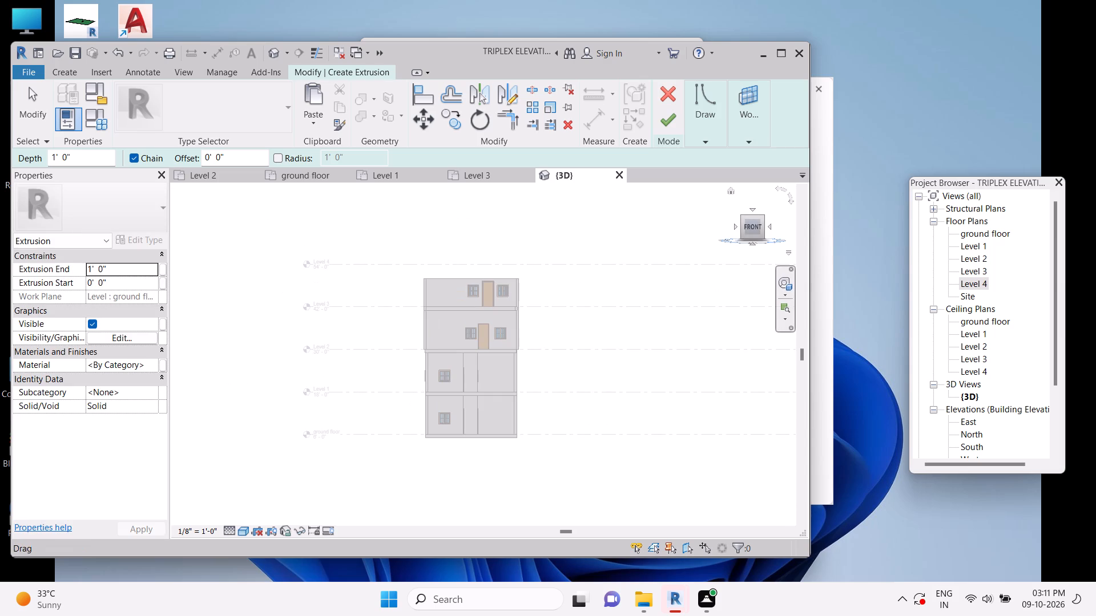
Orient the 3D view to the building's left side and examine the windows on each level.
double_click(737, 232)
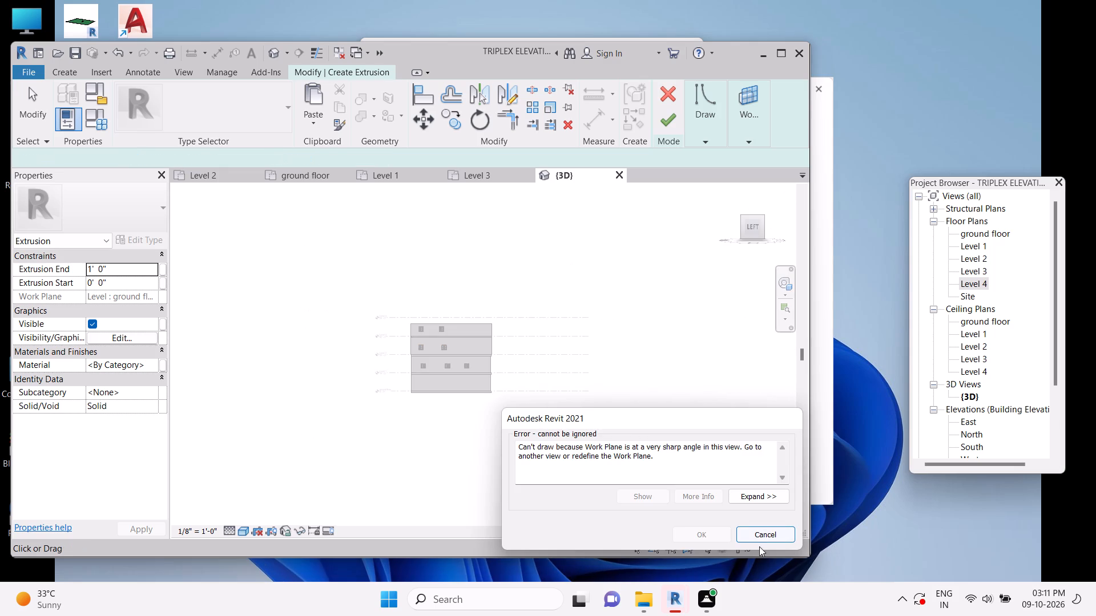
left_click(767, 528)
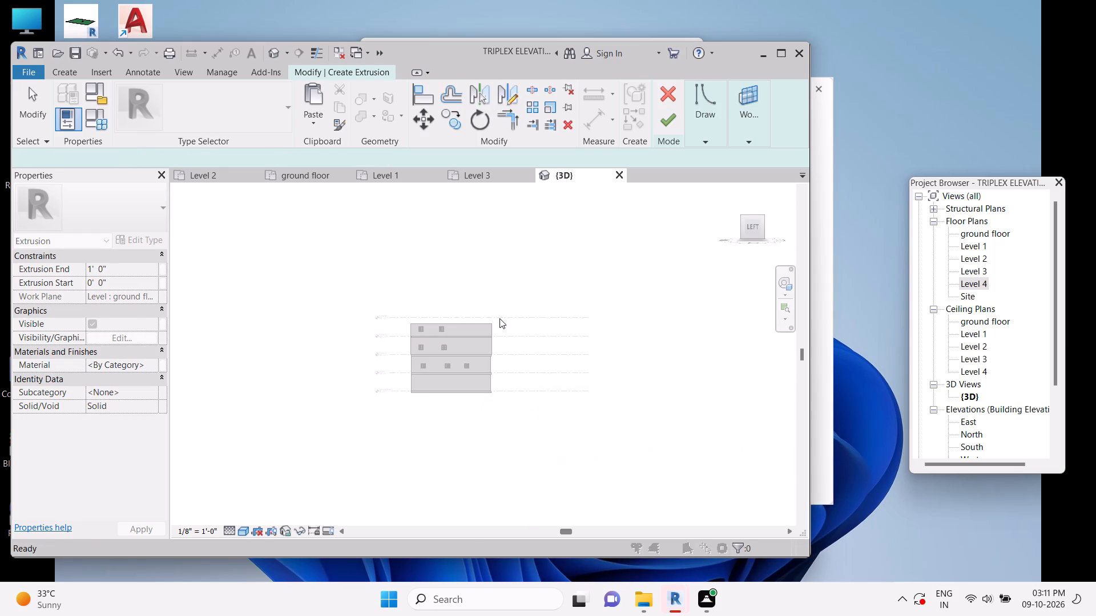
scroll(497, 312, "up", 5)
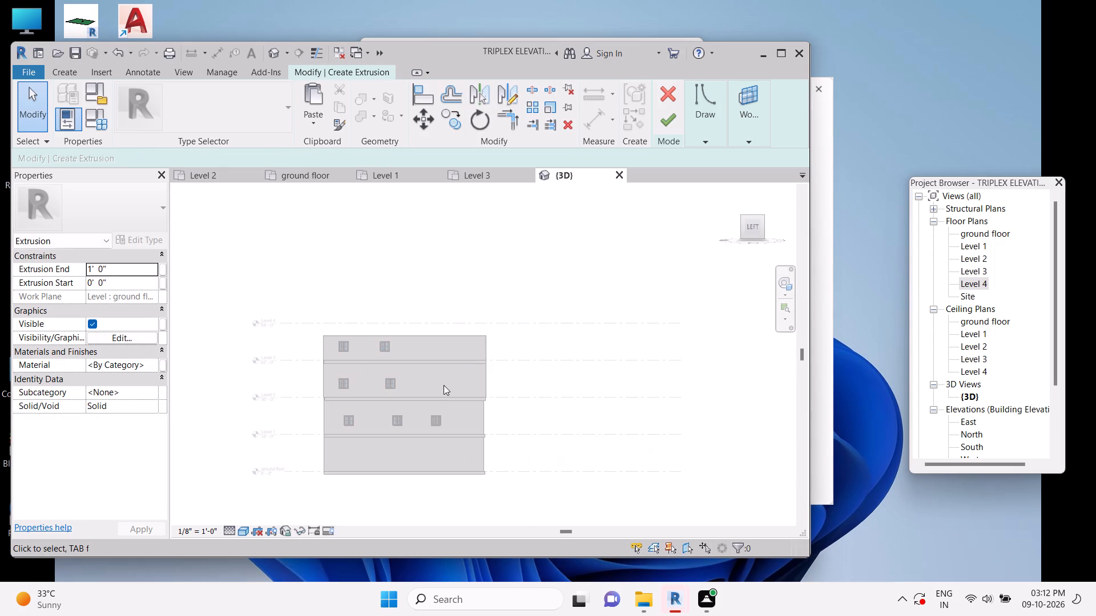
scroll(444, 385, "up", 2)
middle_click_drag(445, 387, 528, 336)
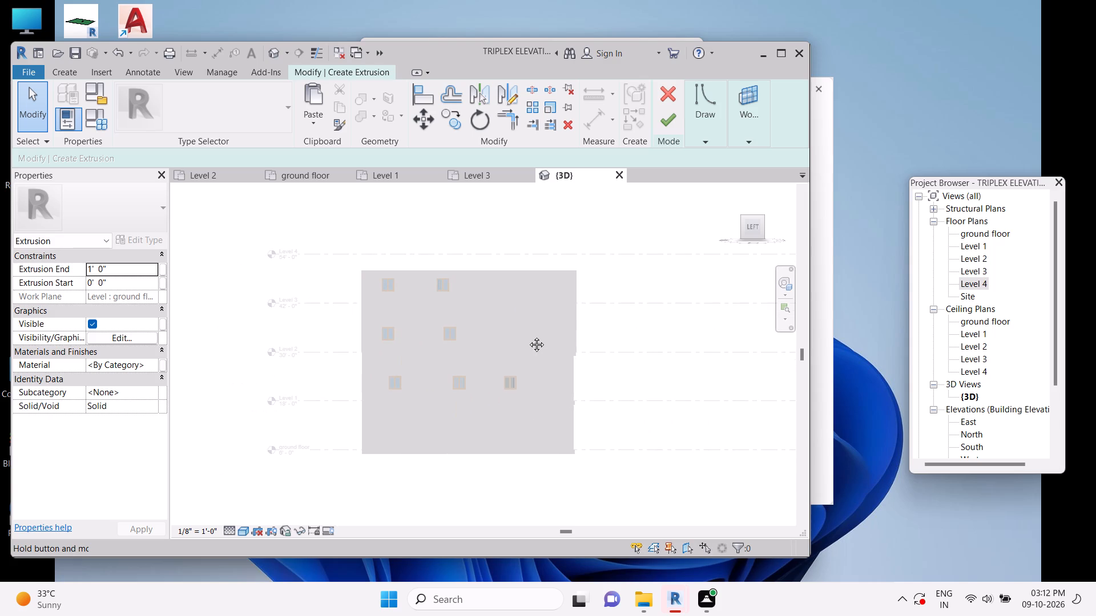
scroll(526, 341, "up", 4)
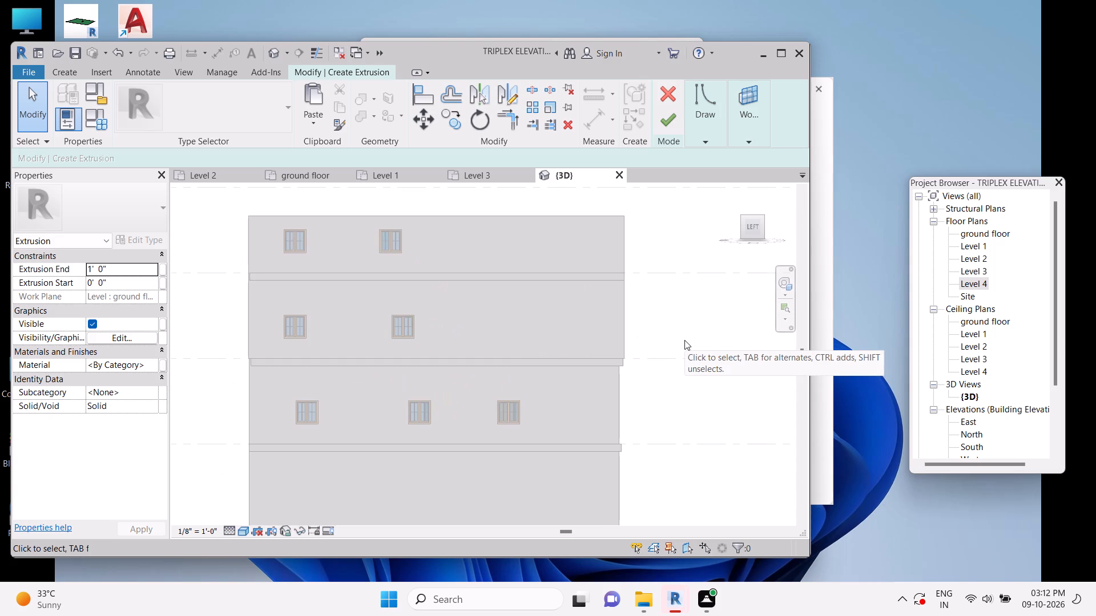
scroll(468, 375, "up", 3)
scroll(473, 370, "down", 1)
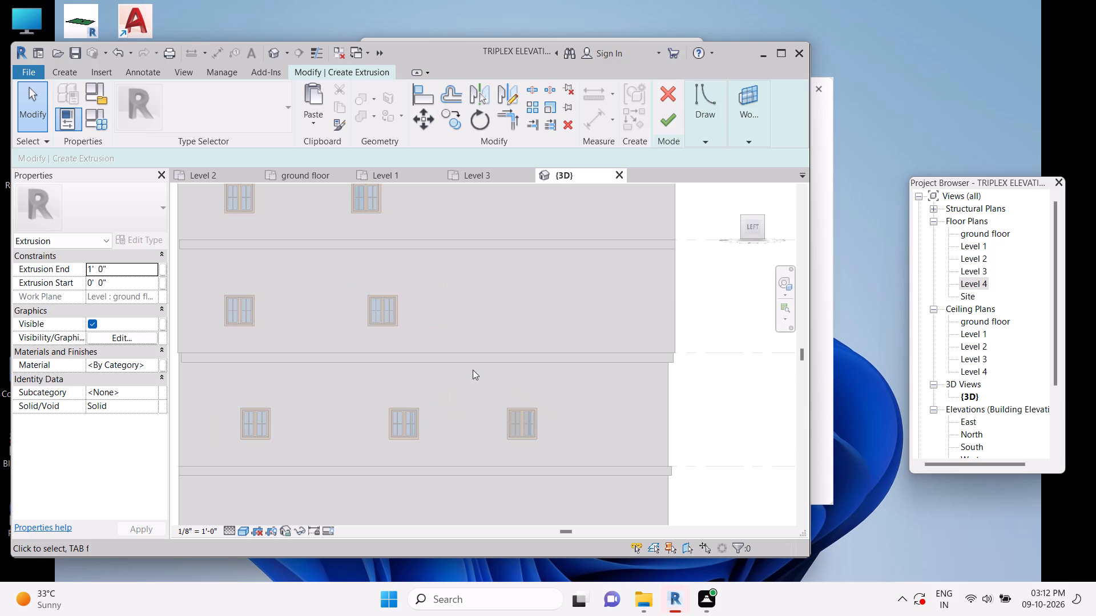
middle_click_drag(382, 280, 460, 312)
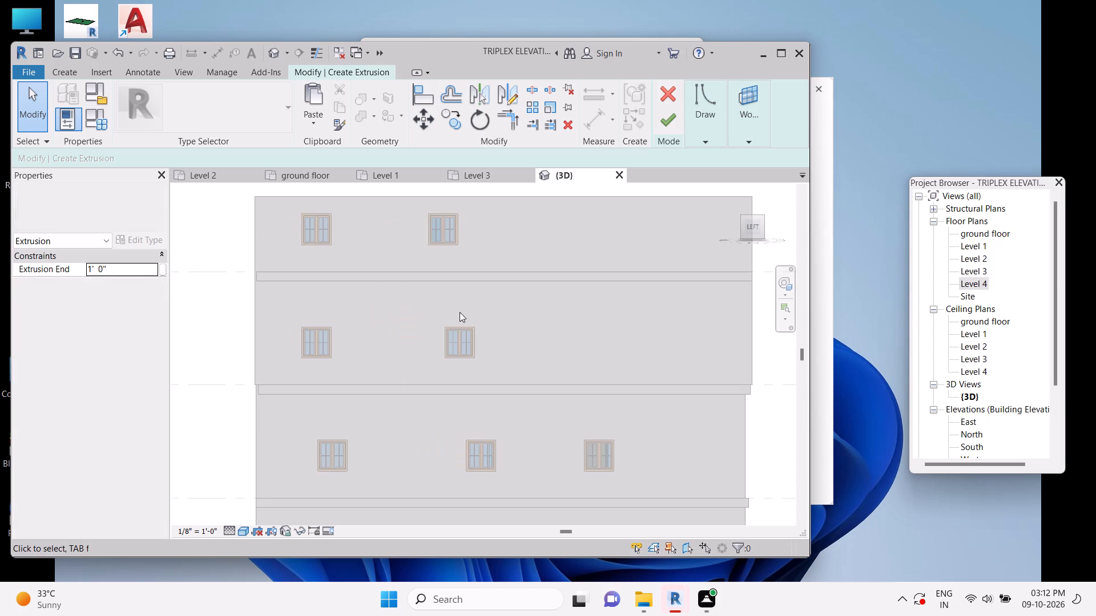
scroll(460, 312, "down", 2)
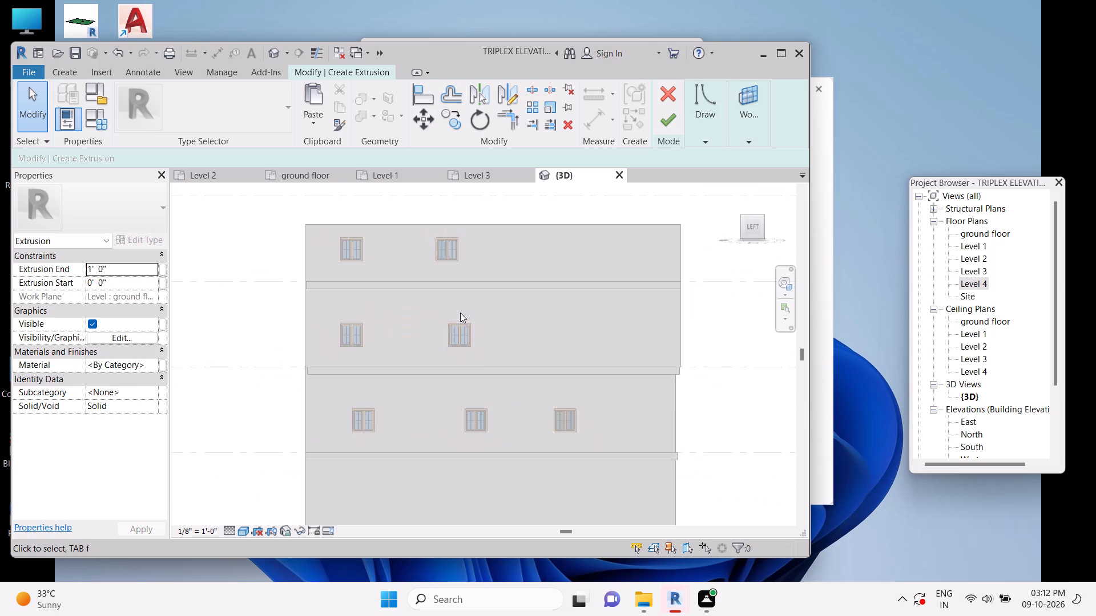
scroll(490, 360, "down", 1)
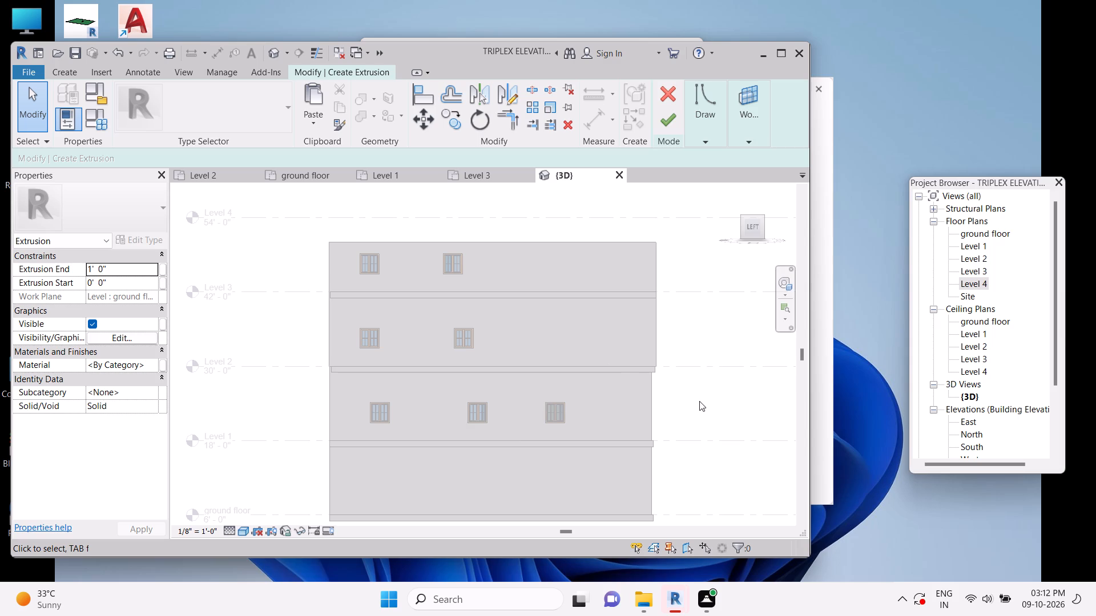
scroll(699, 401, "up", 1)
scroll(699, 401, "down", 1)
scroll(440, 26, "up", 1)
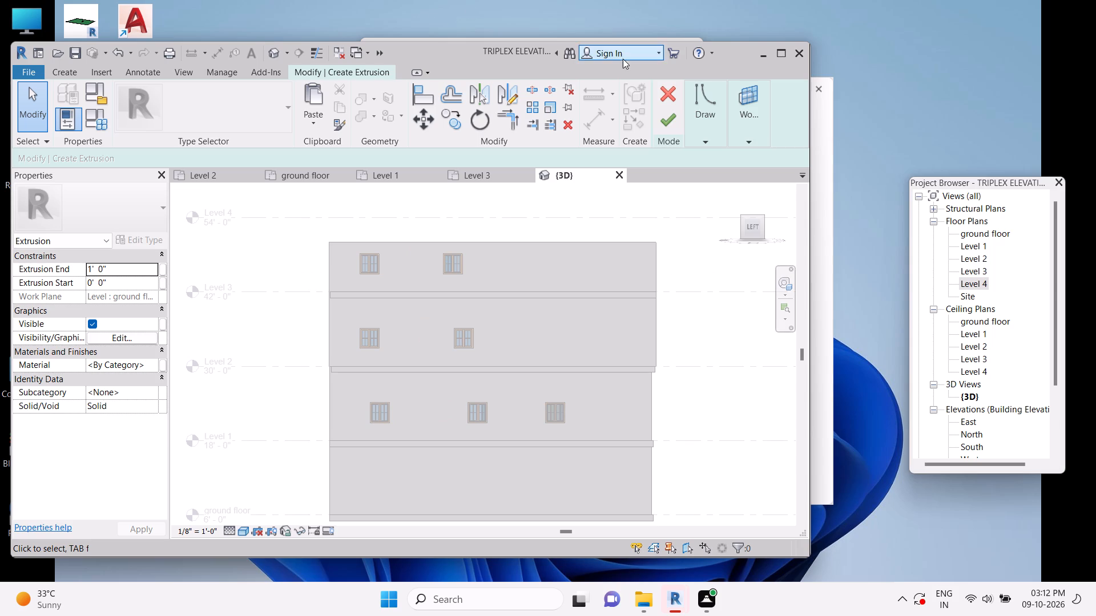
scroll(680, 323, "up", 3)
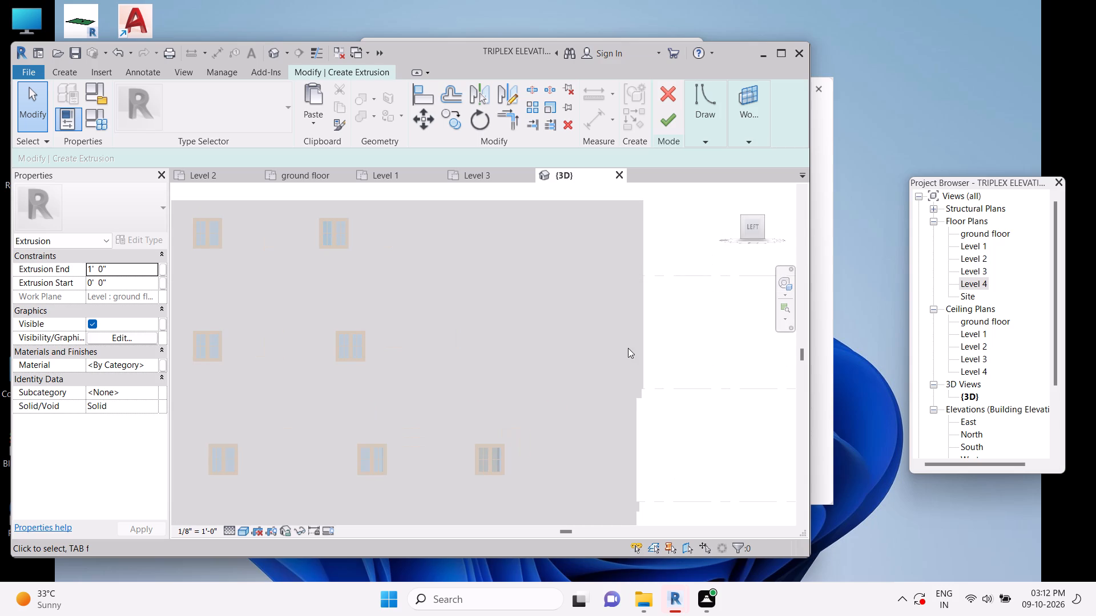
scroll(529, 387, "up", 1)
middle_click_drag(529, 387, 620, 414)
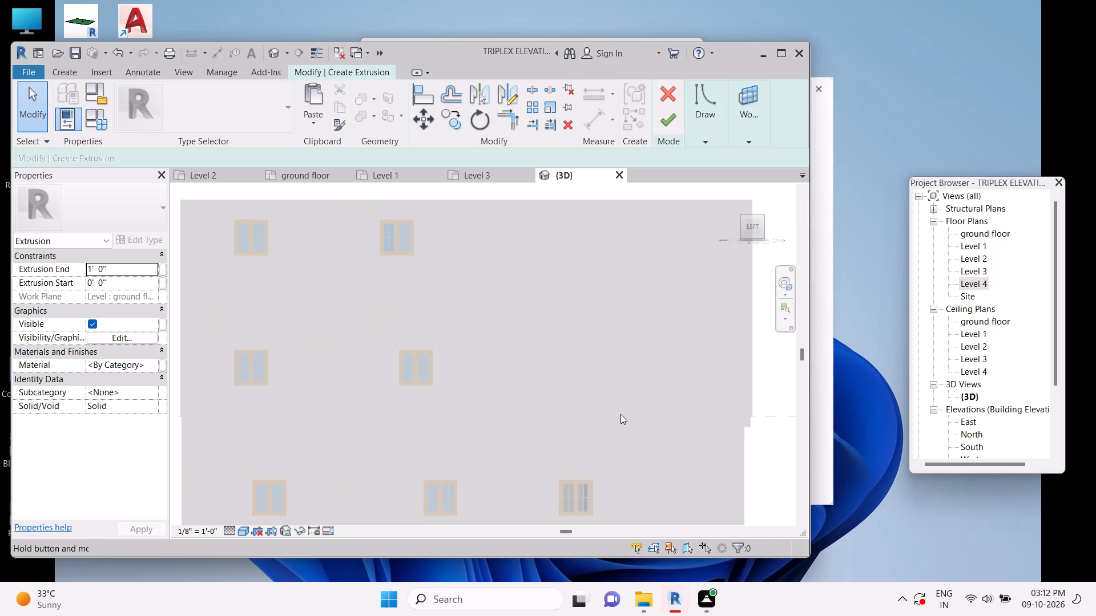
scroll(620, 414, "up", 1)
scroll(620, 414, "down", 1)
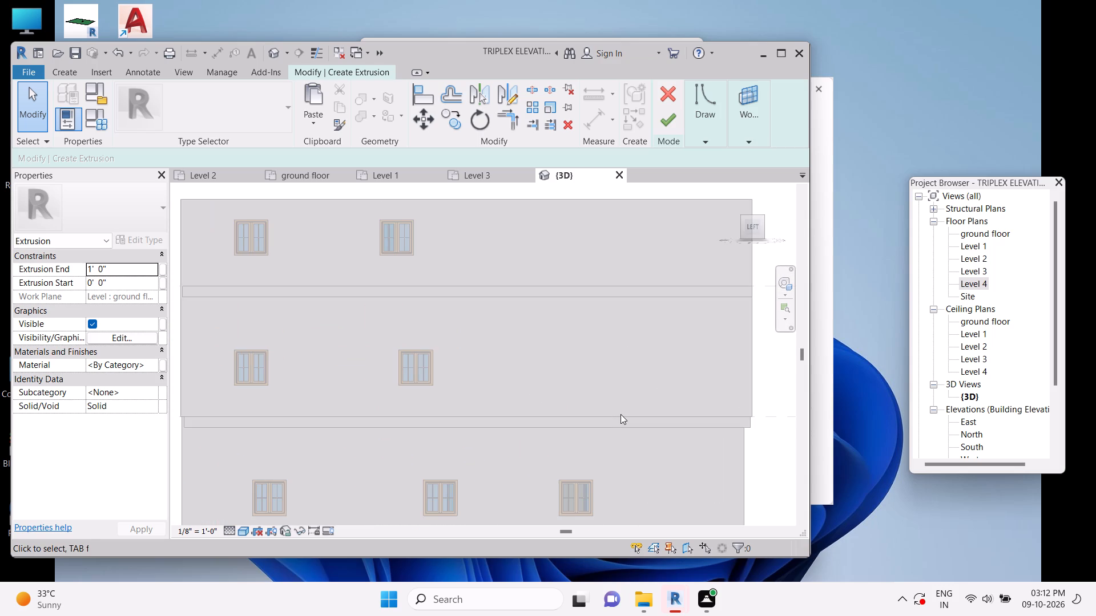
scroll(620, 414, "down", 1)
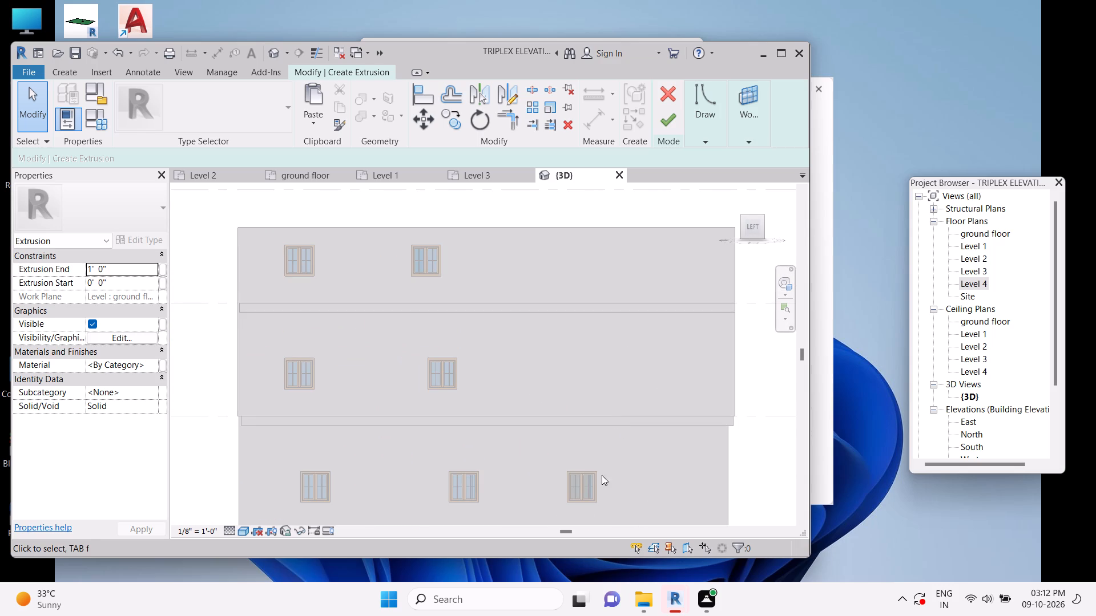
scroll(589, 489, "up", 3)
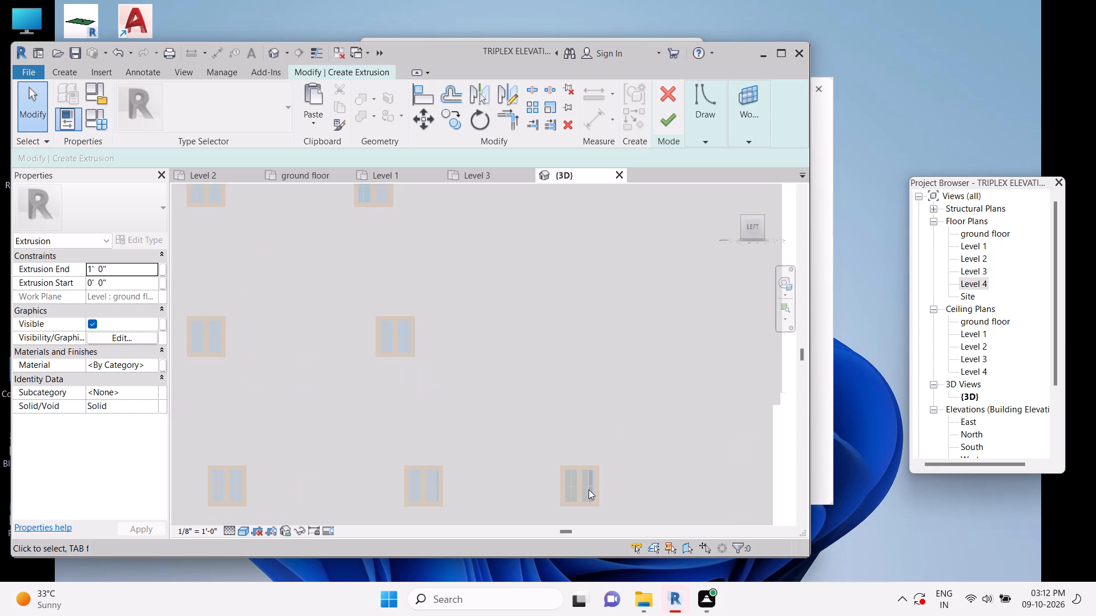
middle_click(582, 338)
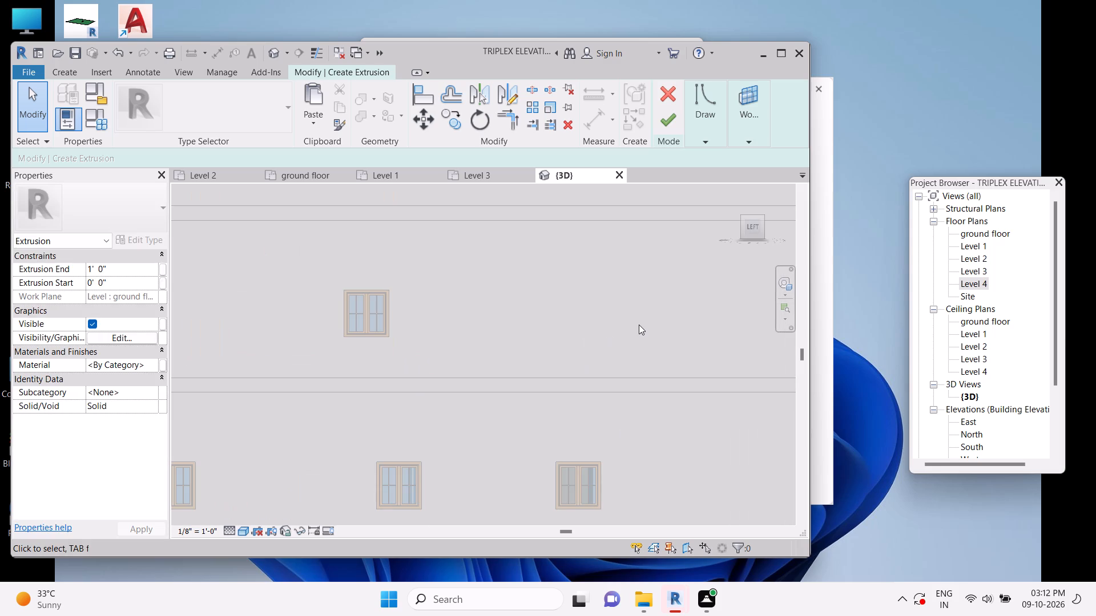
scroll(639, 325, "down", 3)
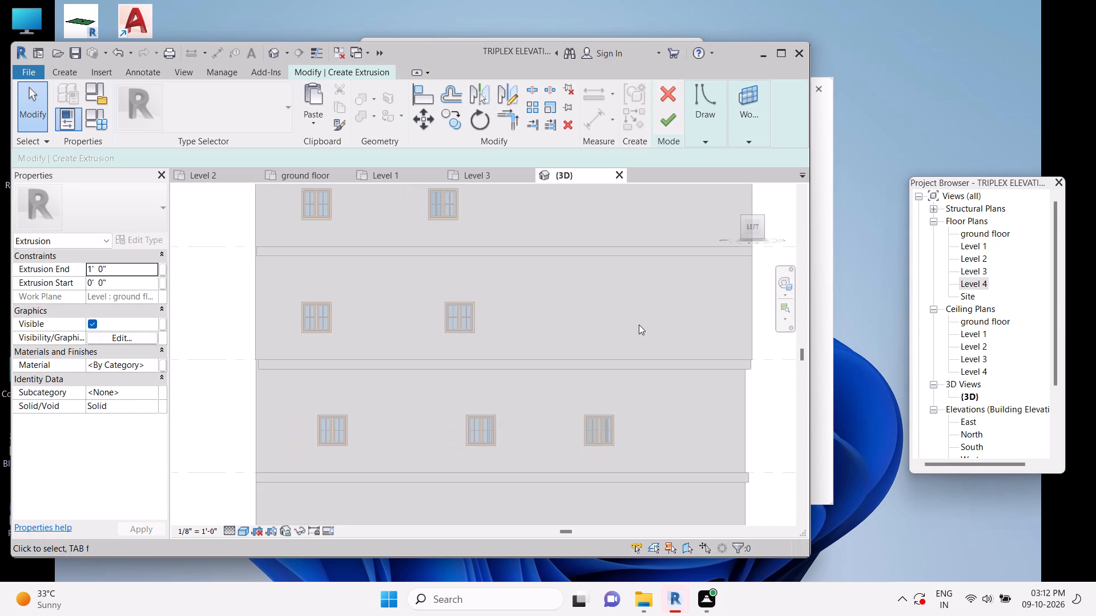
middle_click(610, 324)
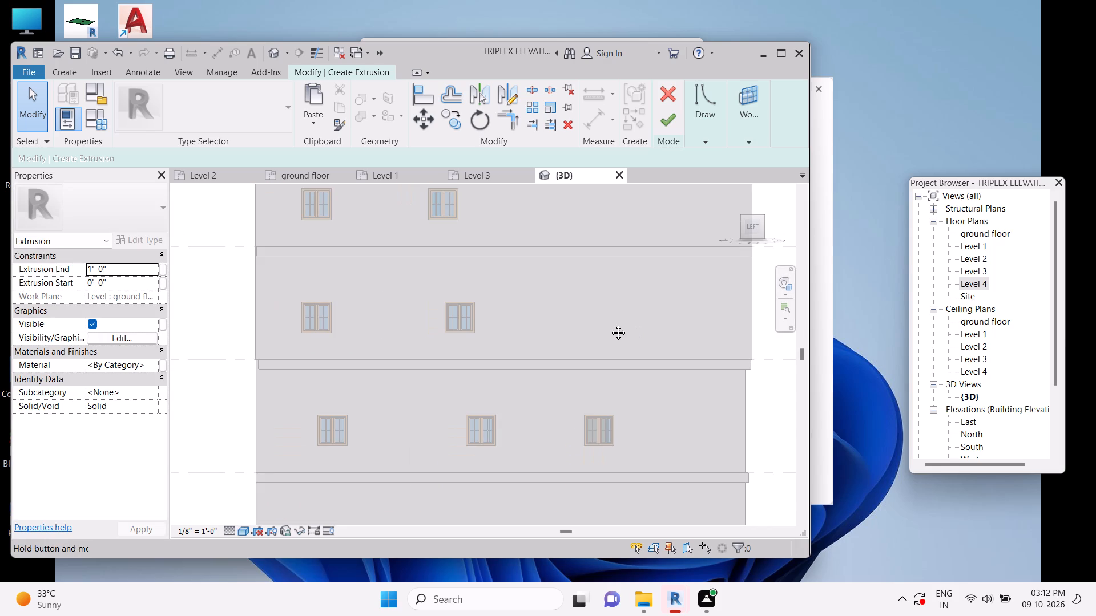
scroll(610, 331, "down", 2)
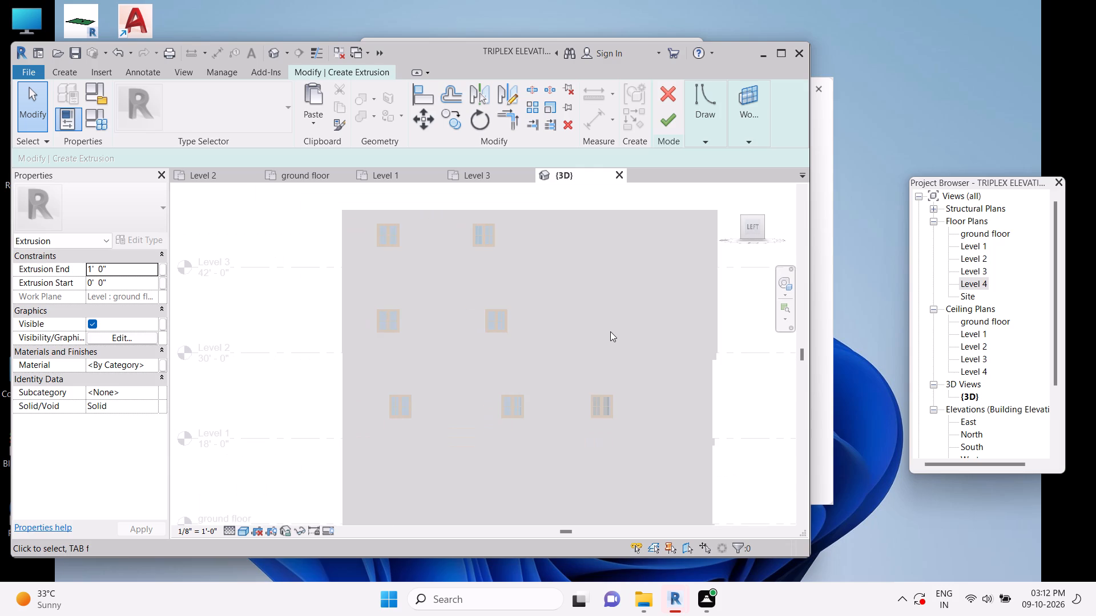
left_click(483, 240)
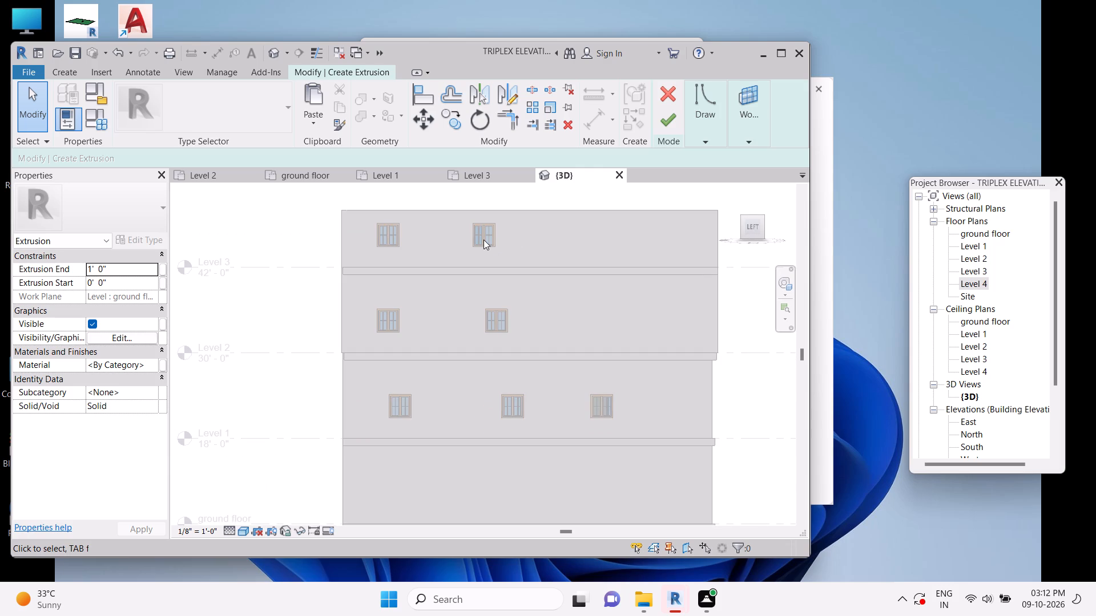
scroll(382, 252, "up", 2)
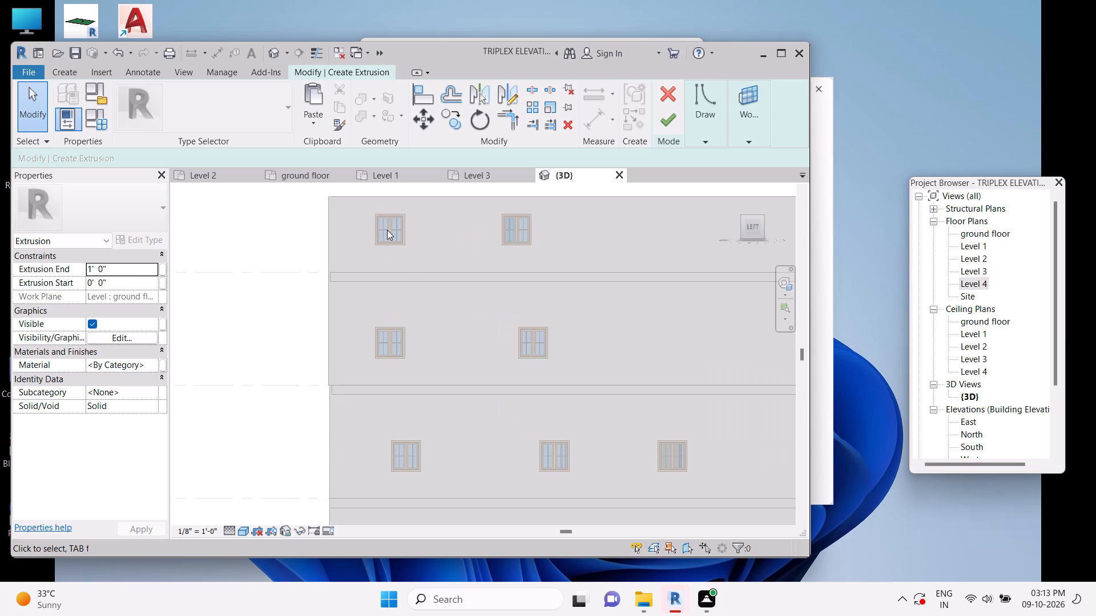
scroll(584, 425, "up", 3)
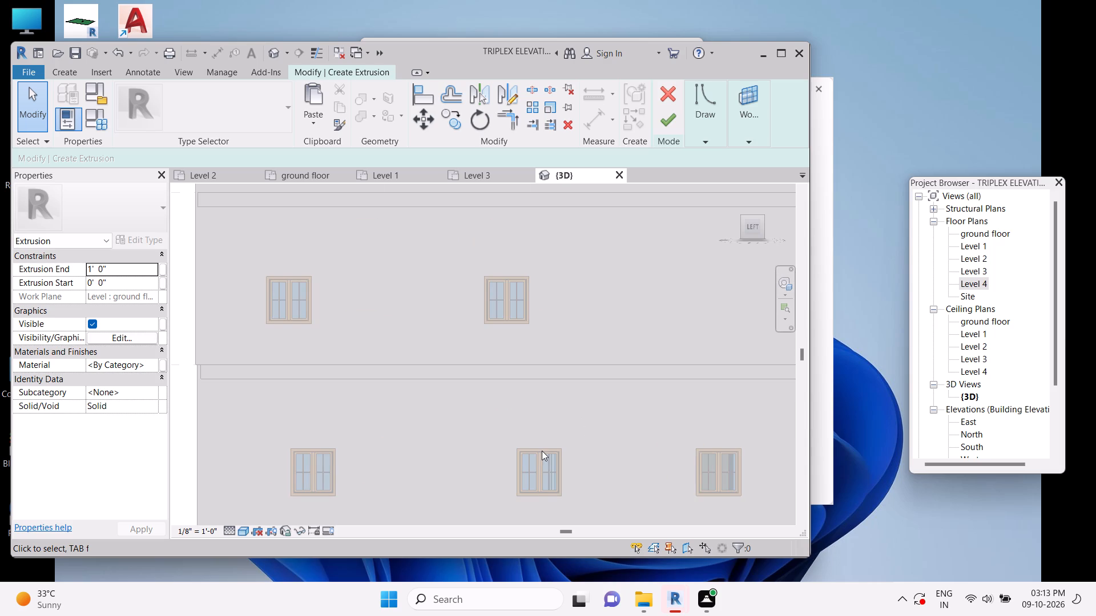
scroll(542, 451, "down", 6)
scroll(542, 451, "up", 1)
middle_click_drag(542, 451, 518, 362)
scroll(518, 362, "down", 1)
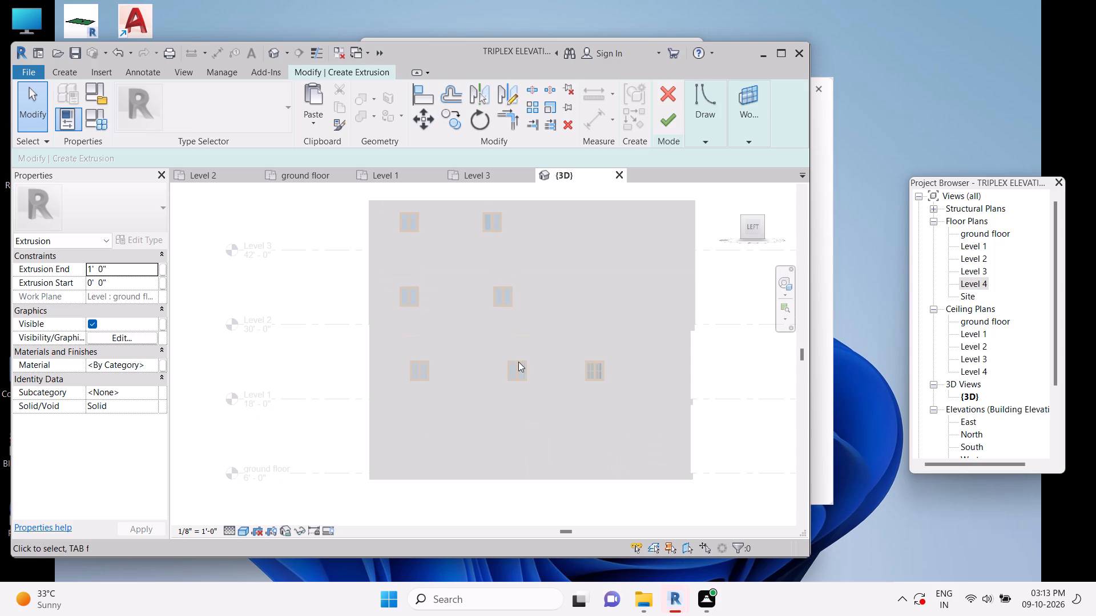
Review the ground floor, Level 1, Level 2 and Level 3 floor plans, comparing their room layouts and window positions.
double_click(305, 177)
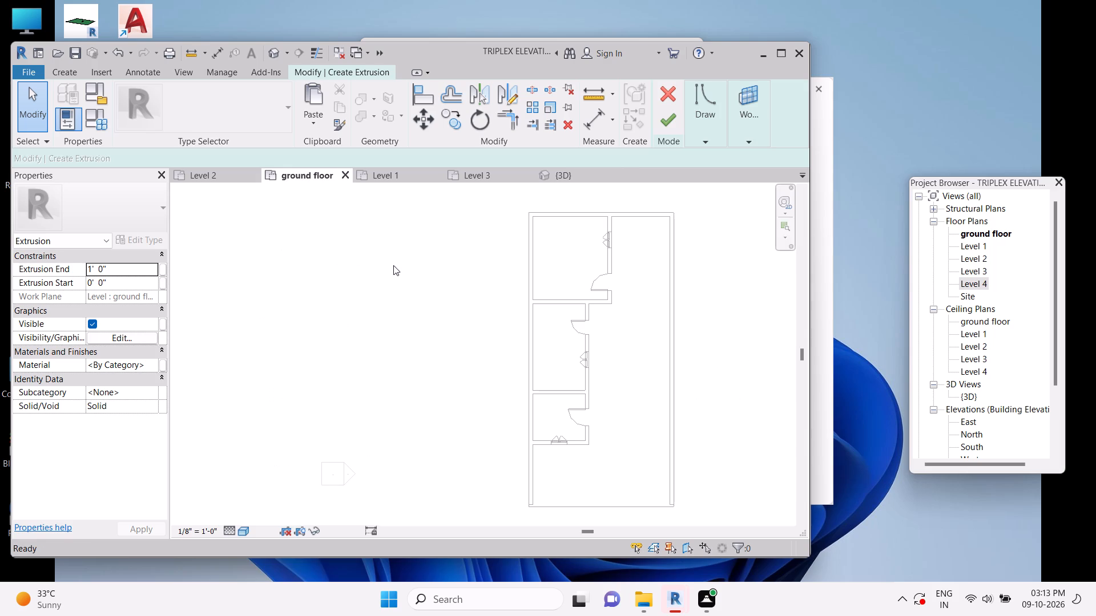
scroll(508, 380, "up", 3)
scroll(510, 375, "down", 1)
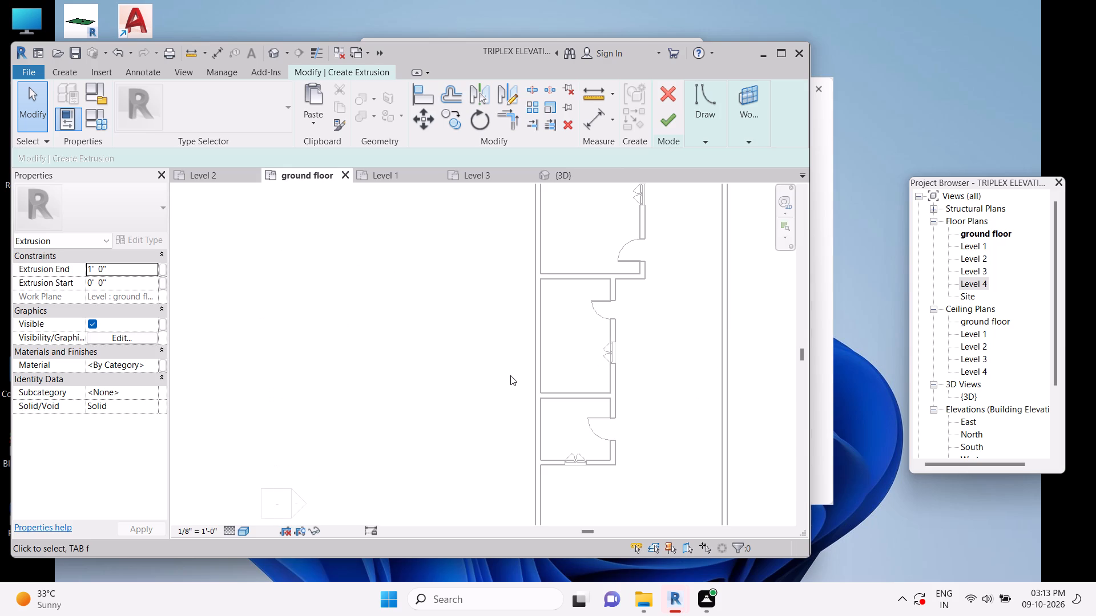
middle_click_drag(594, 325, 525, 372)
scroll(525, 372, "down", 1)
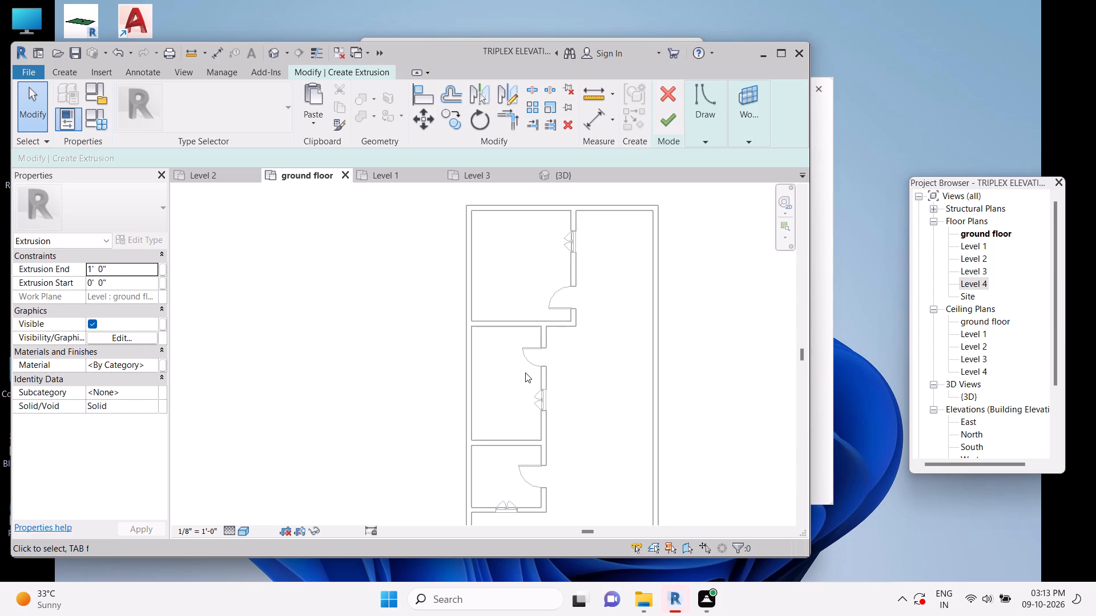
scroll(525, 372, "down", 1)
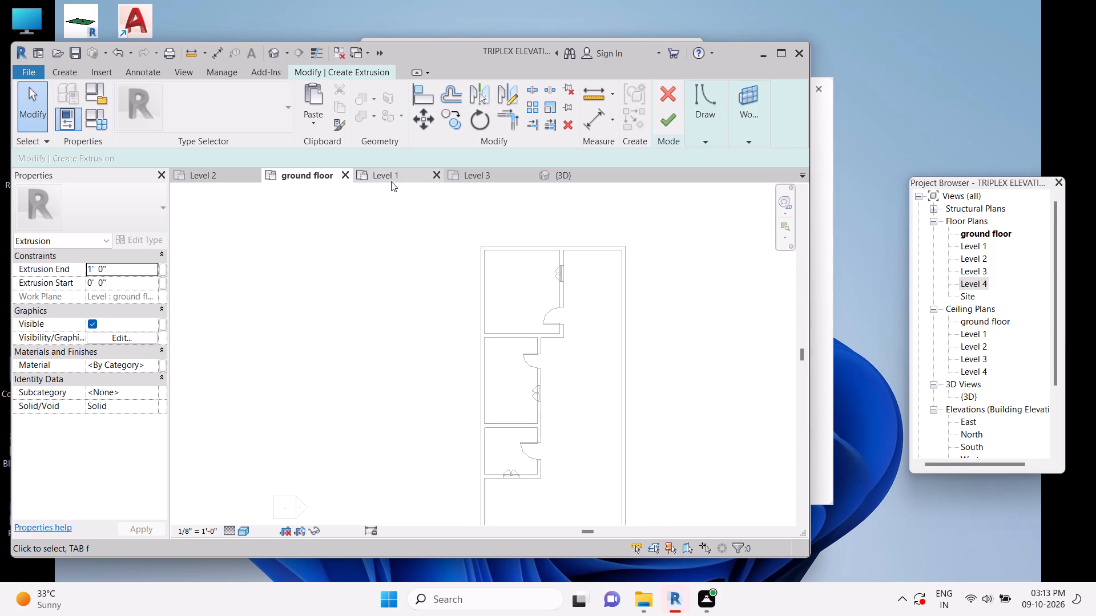
left_click(394, 170)
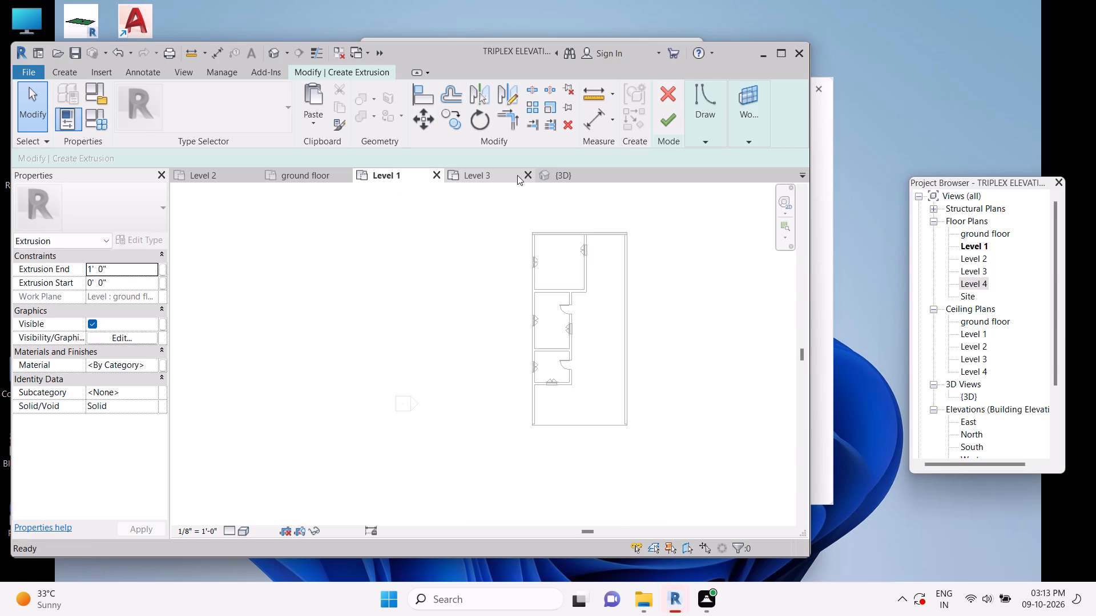
double_click(208, 175)
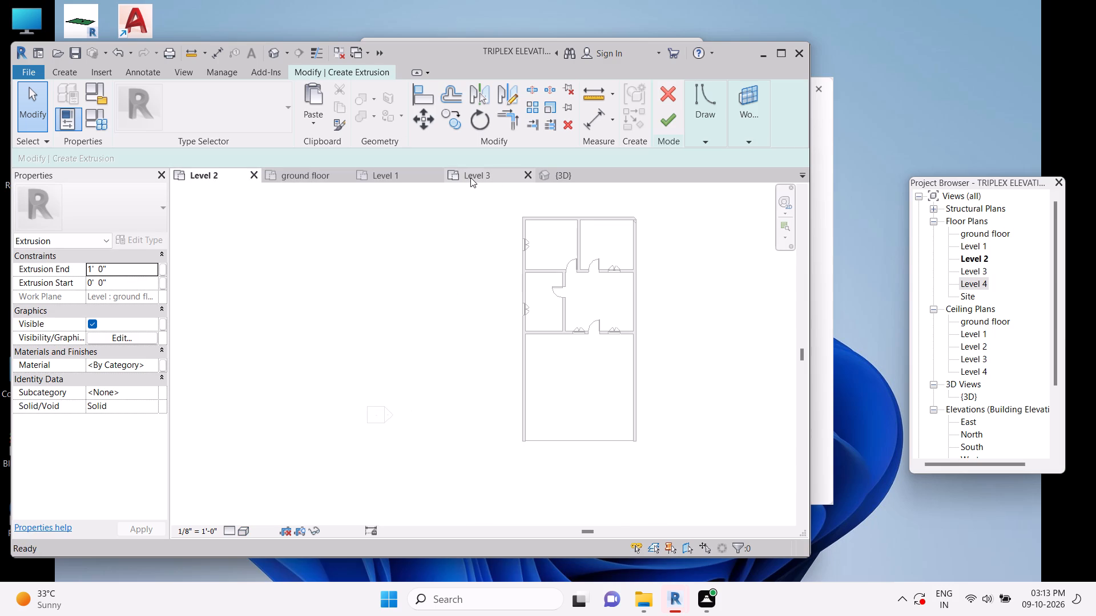
double_click(470, 177)
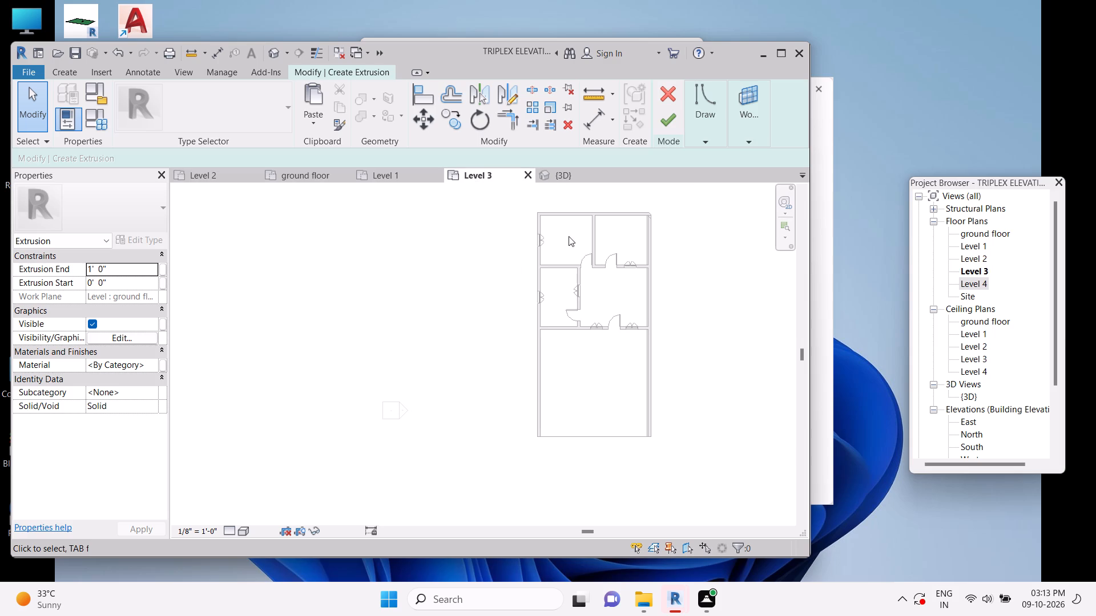
Return to the 3D view and inspect the window positions on each level of the building's left face.
left_click(562, 177)
scroll(490, 339, "up", 2)
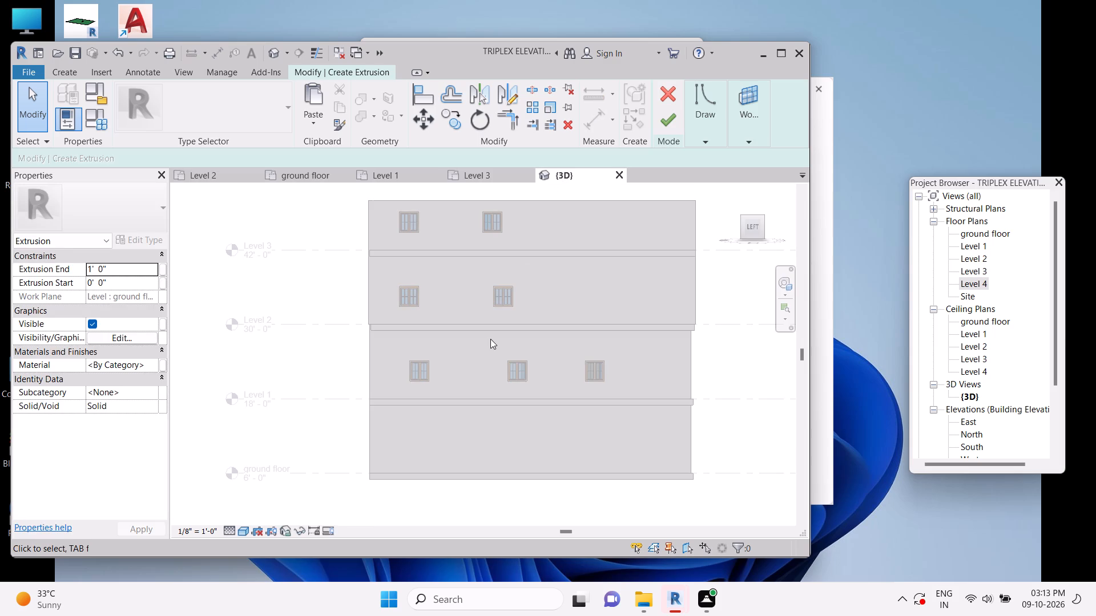
scroll(490, 339, "up", 4)
scroll(490, 339, "down", 1)
scroll(490, 339, "up", 2)
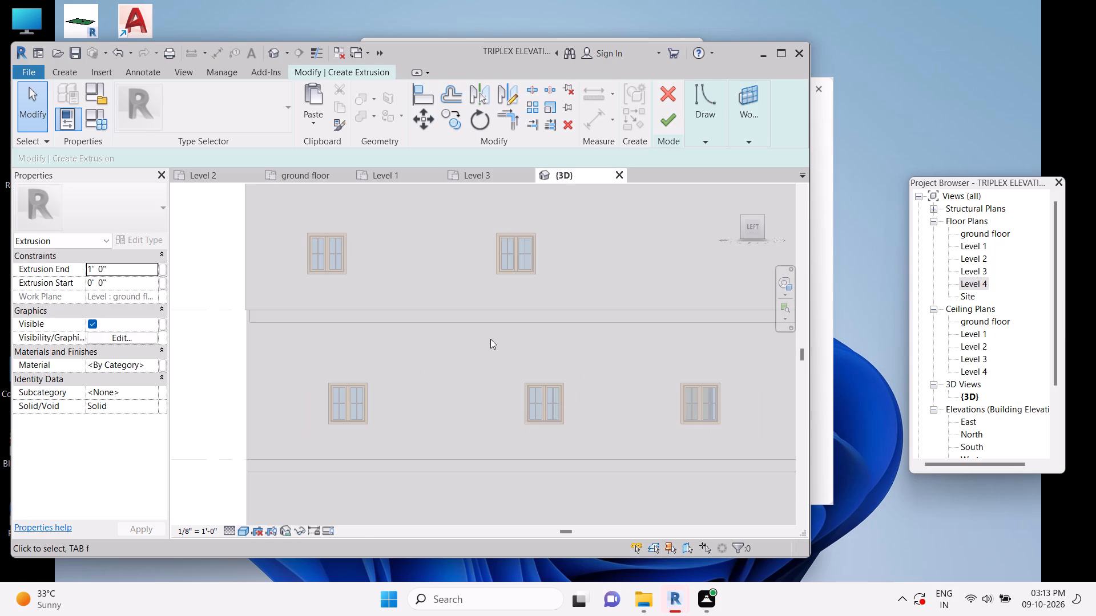
scroll(490, 339, "up", 2)
scroll(490, 339, "down", 7)
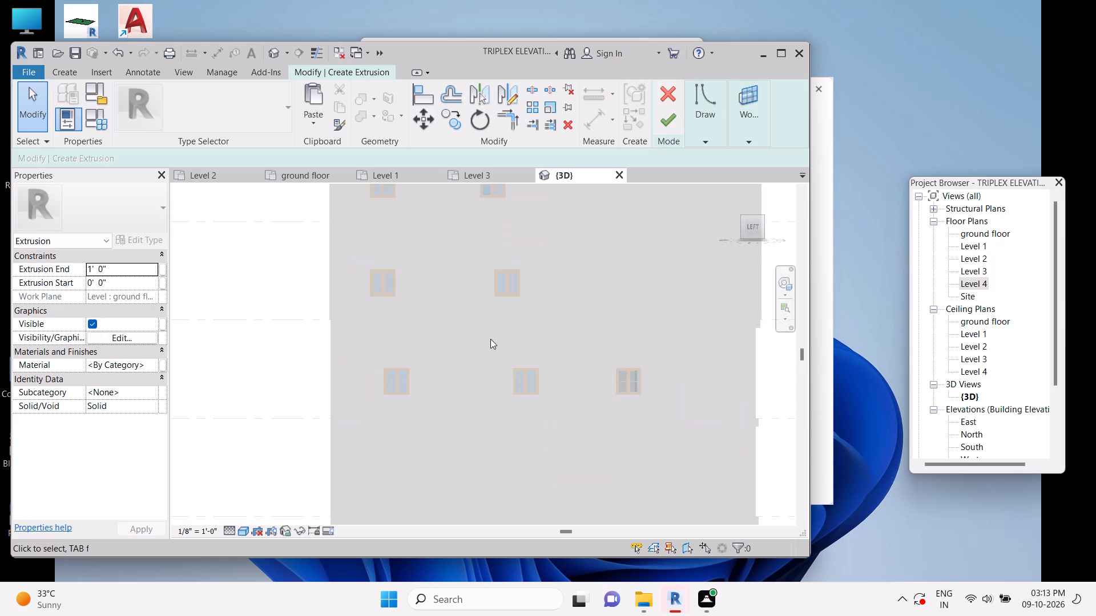
scroll(490, 339, "down", 1)
middle_click_drag(603, 261, 597, 289)
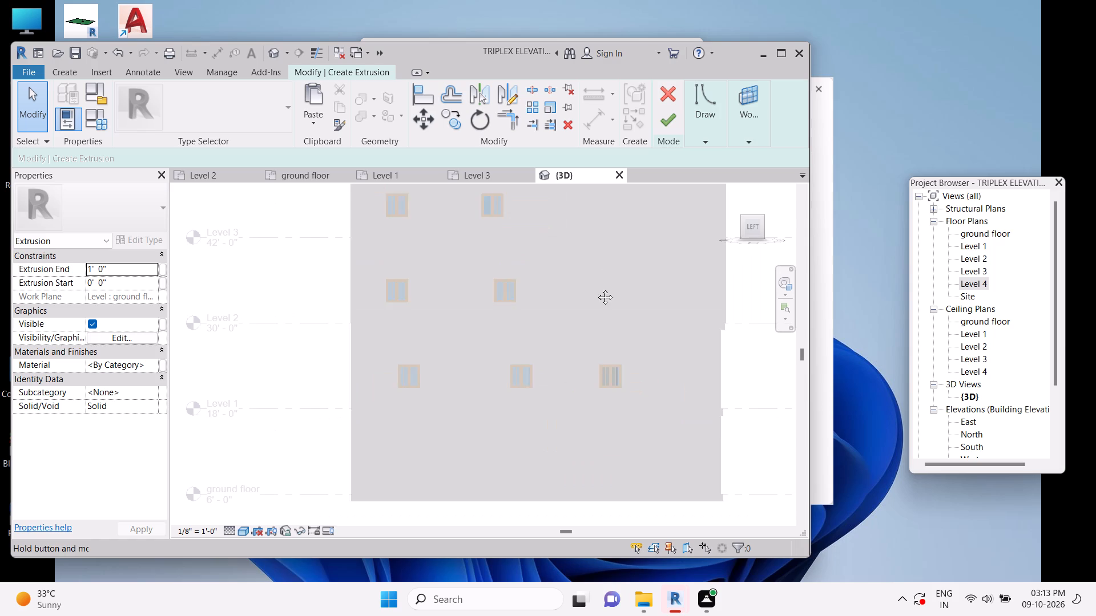
middle_click_drag(597, 289, 586, 314)
scroll(586, 314, "down", 3)
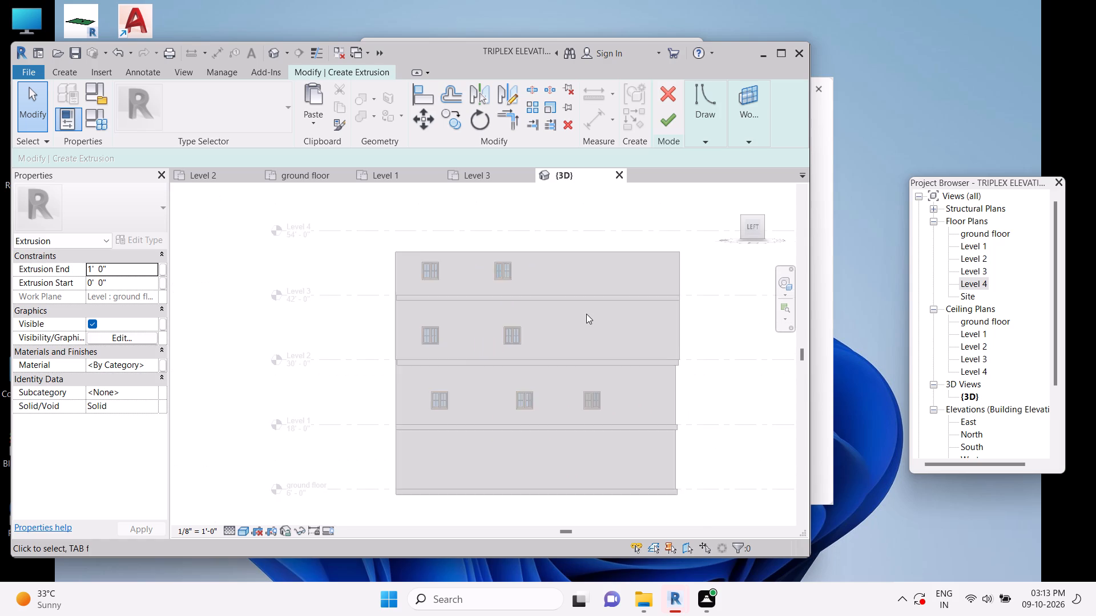
scroll(586, 314, "up", 3)
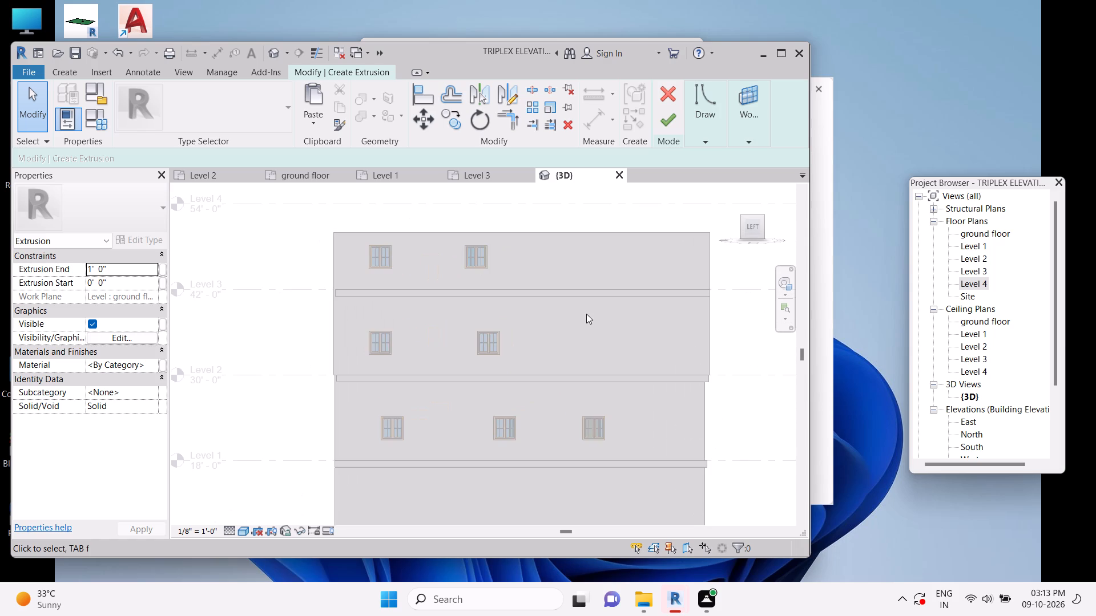
scroll(586, 314, "up", 1)
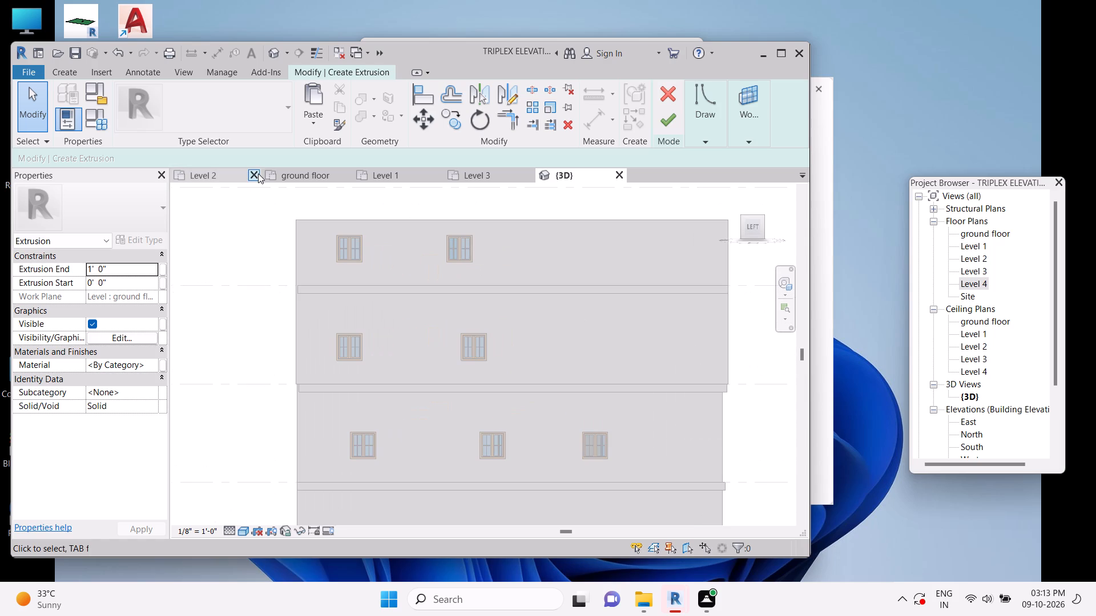
Inspect the ground floor plan's outer walls, doors and windows, with a brief check of the Level 2 plan.
left_click(312, 177)
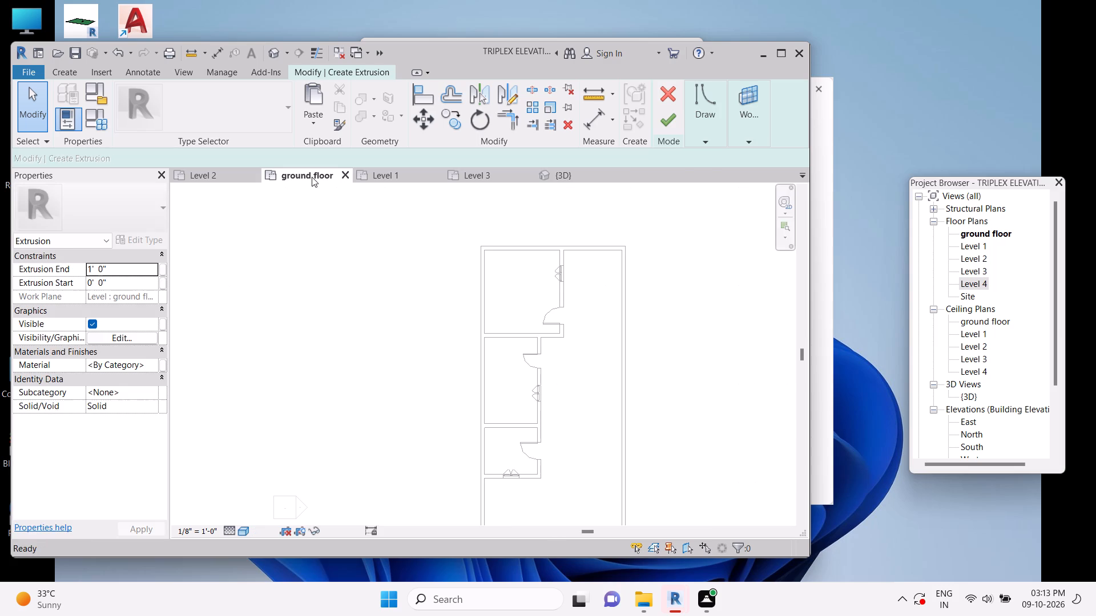
scroll(517, 343, "up", 3)
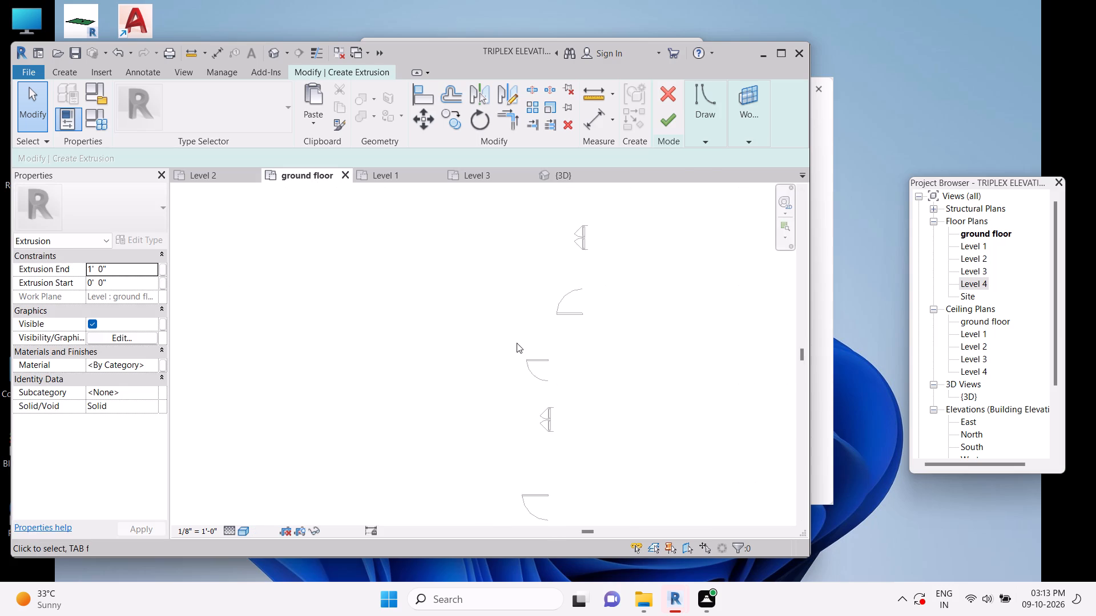
scroll(517, 343, "down", 4)
middle_click_drag(573, 306, 533, 283)
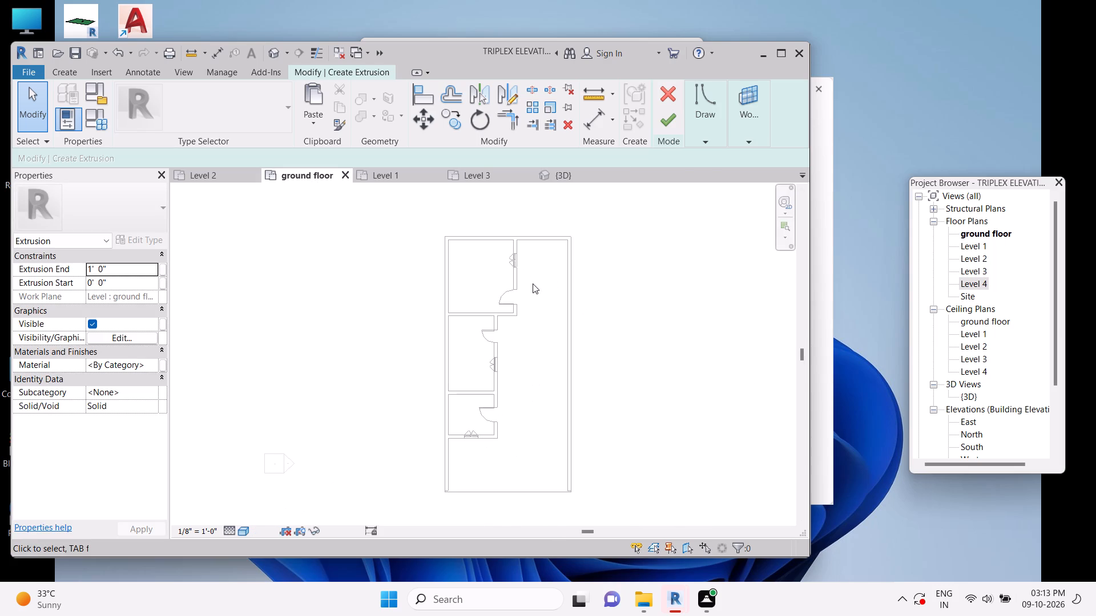
scroll(533, 283, "up", 1)
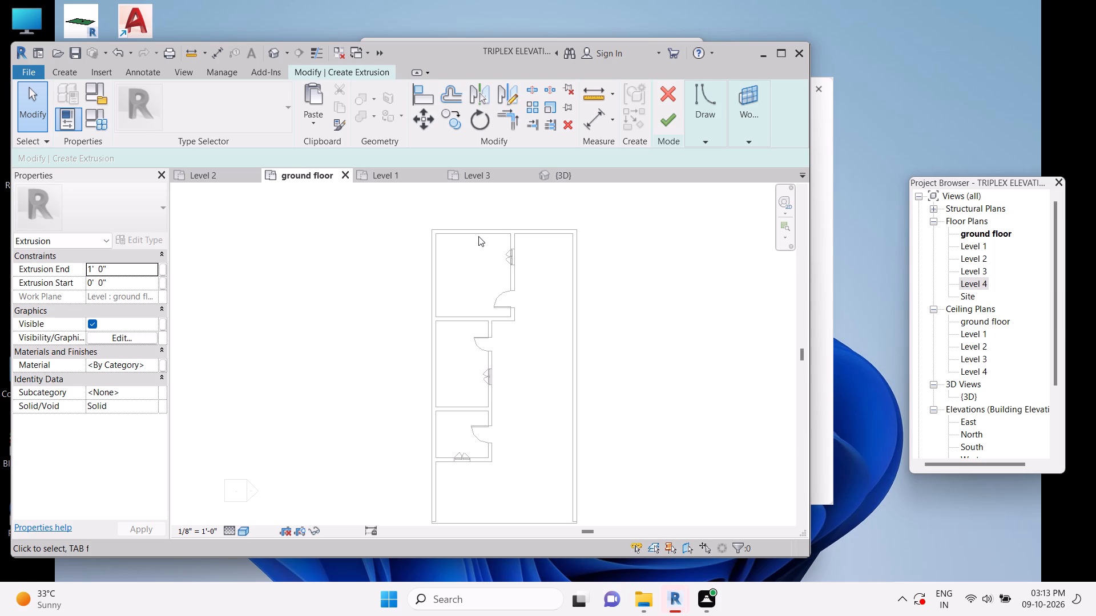
scroll(430, 256, "up", 3)
scroll(430, 256, "down", 1)
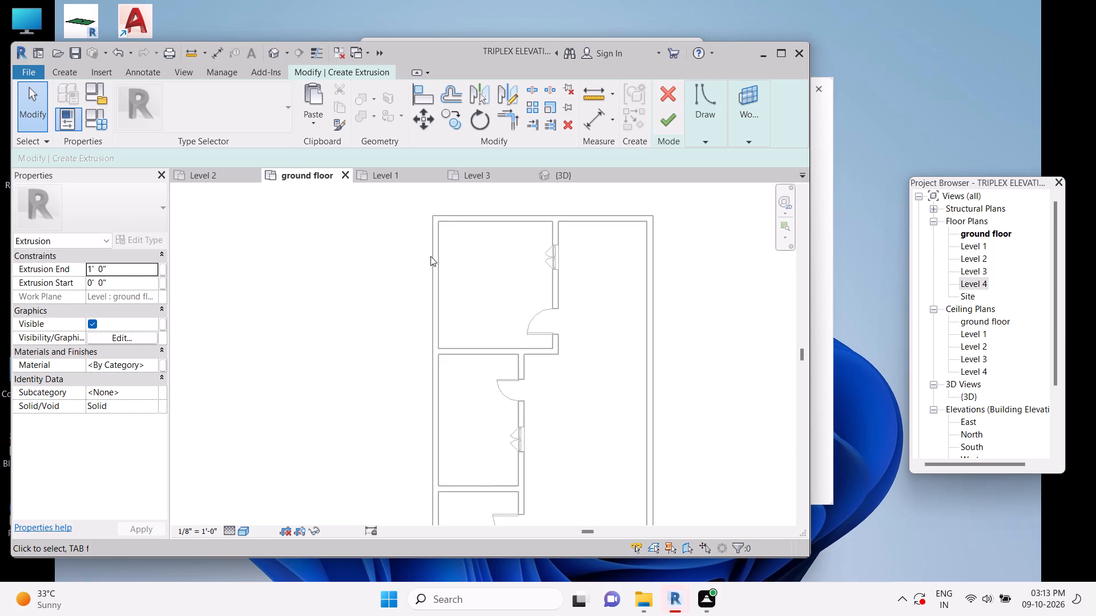
scroll(430, 256, "down", 3)
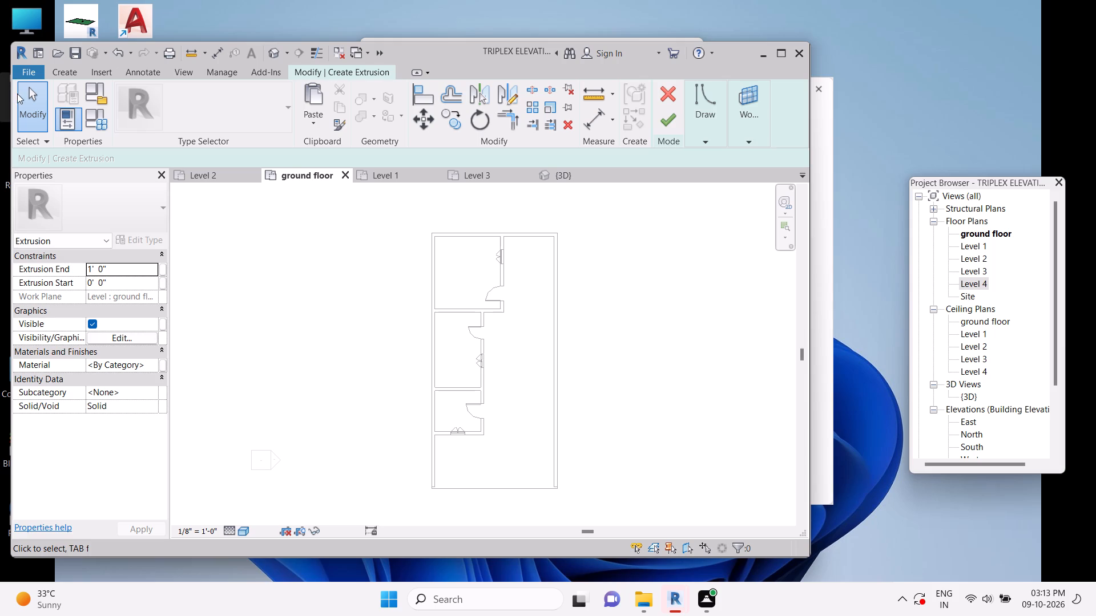
scroll(352, 326, "up", 1)
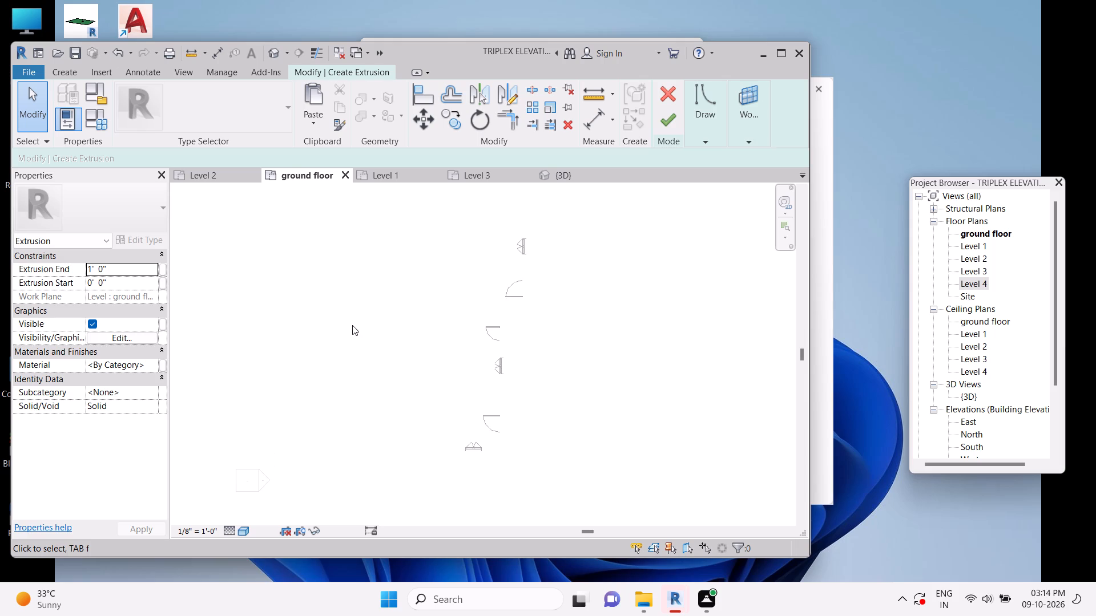
left_click(219, 181)
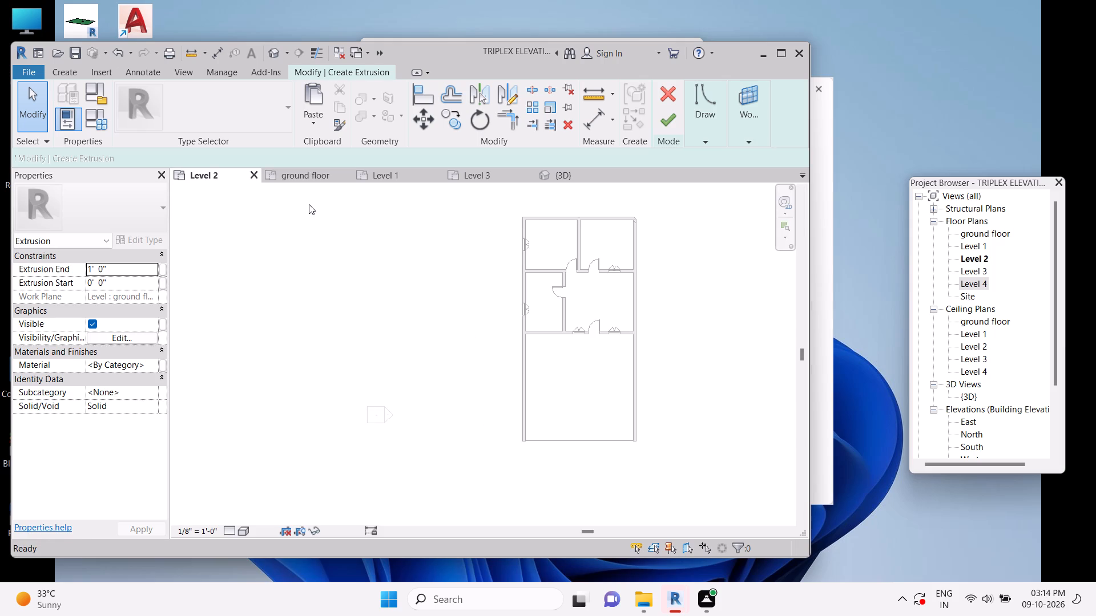
double_click(327, 181)
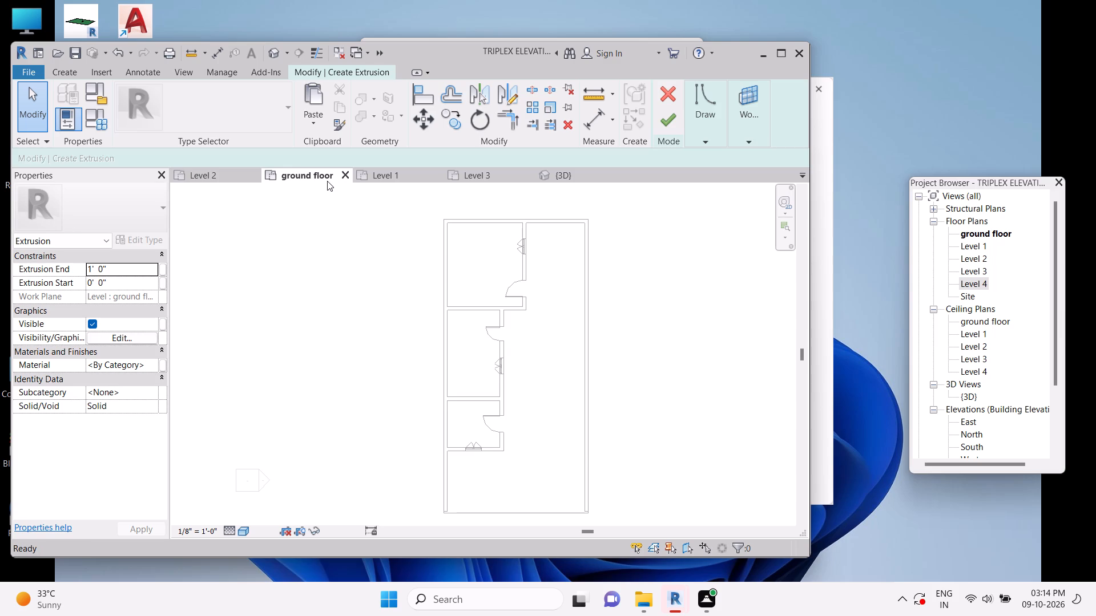
Recheck the left face in the 3D view, comparing the windows above Level 1 with the ground floor wall.
left_click(563, 175)
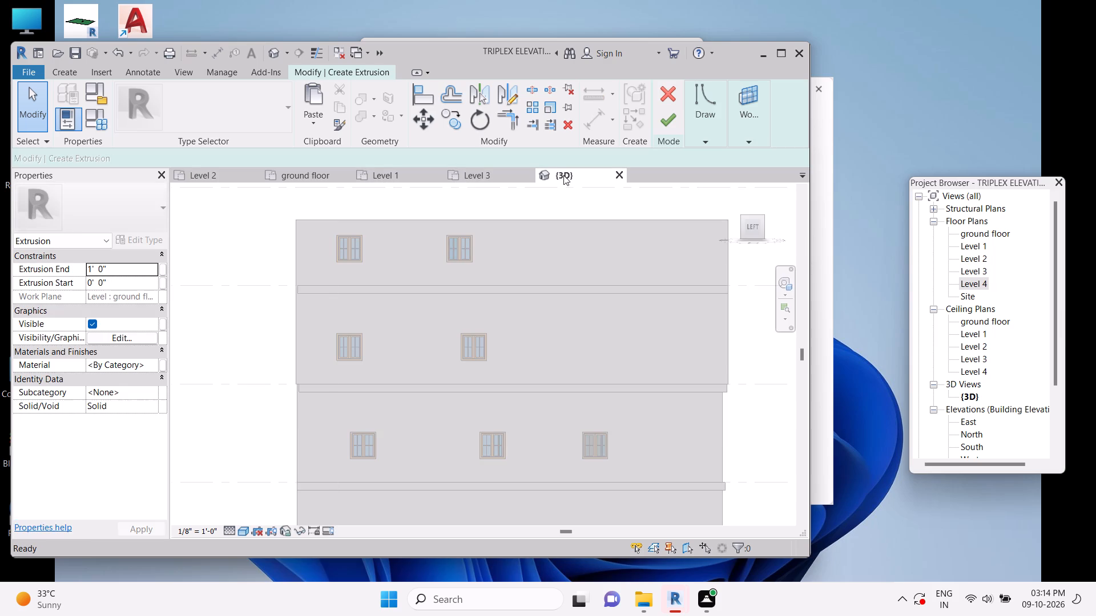
scroll(563, 175, "down", 3)
scroll(530, 258, "down", 2)
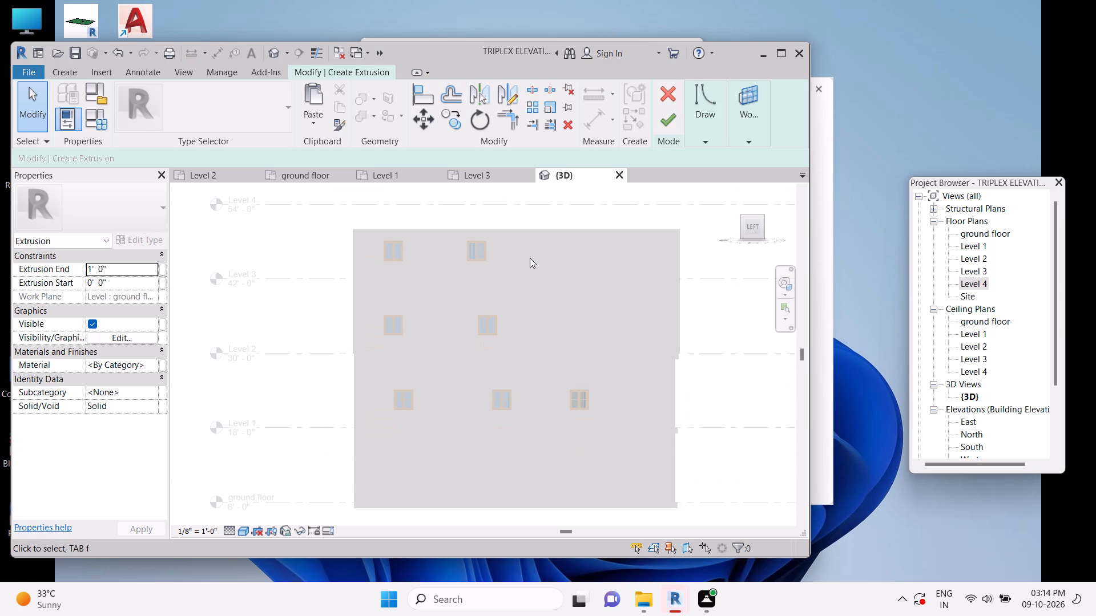
scroll(520, 413, "up", 1)
middle_click_drag(520, 413, 524, 389)
scroll(524, 389, "down", 1)
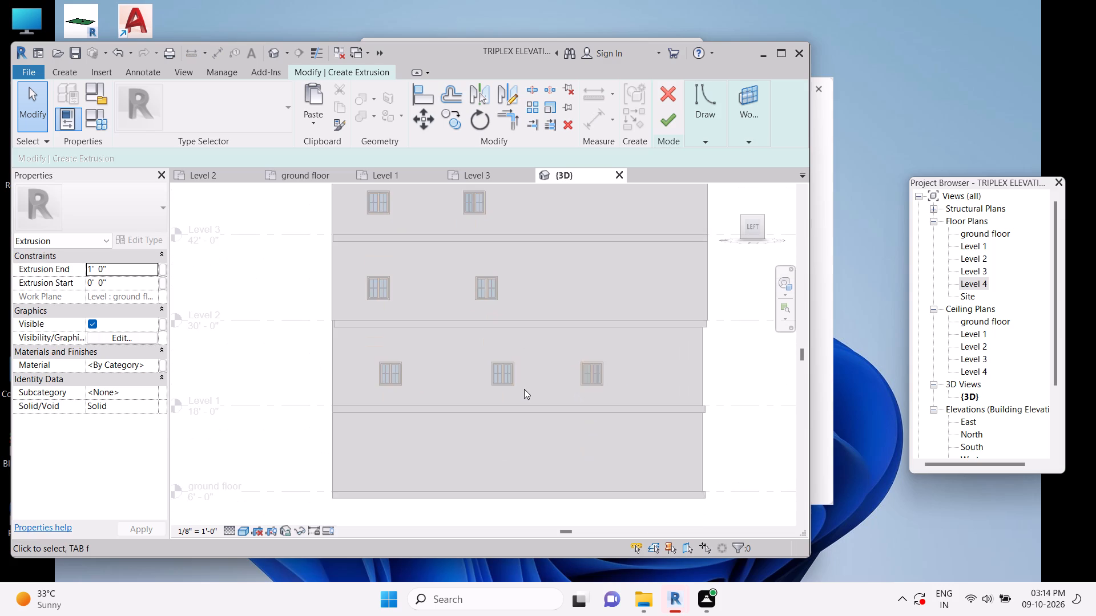
scroll(524, 389, "down", 1)
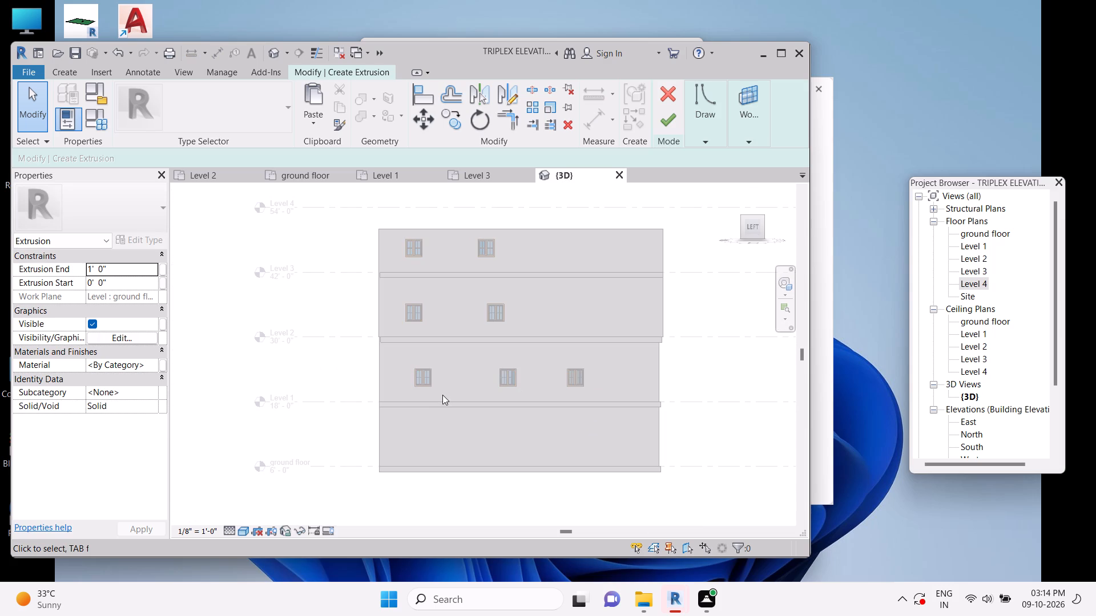
scroll(457, 366, "up", 5)
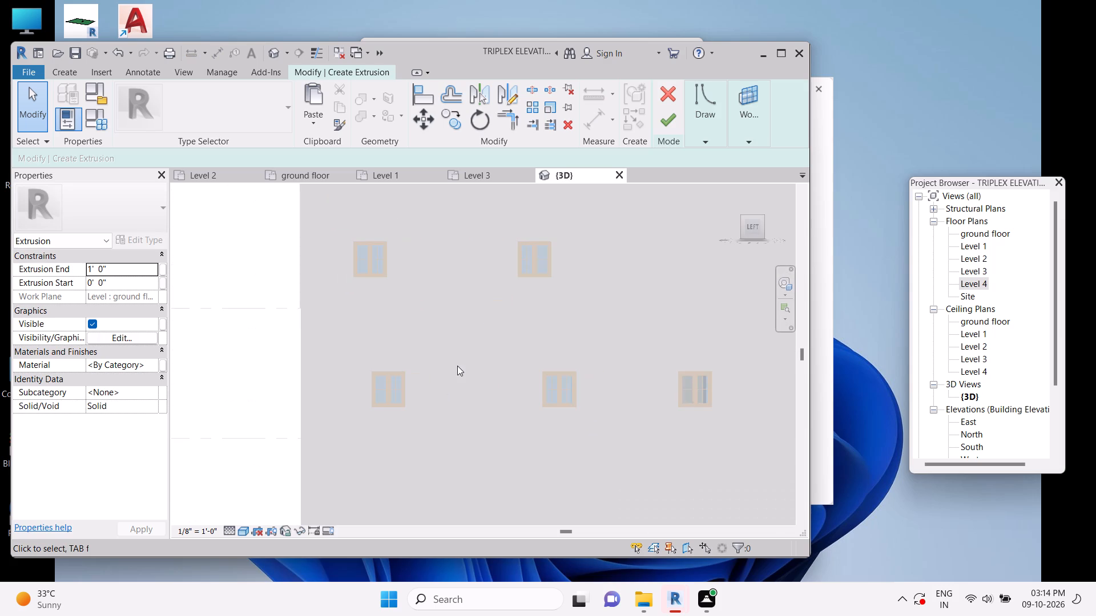
scroll(457, 366, "down", 2)
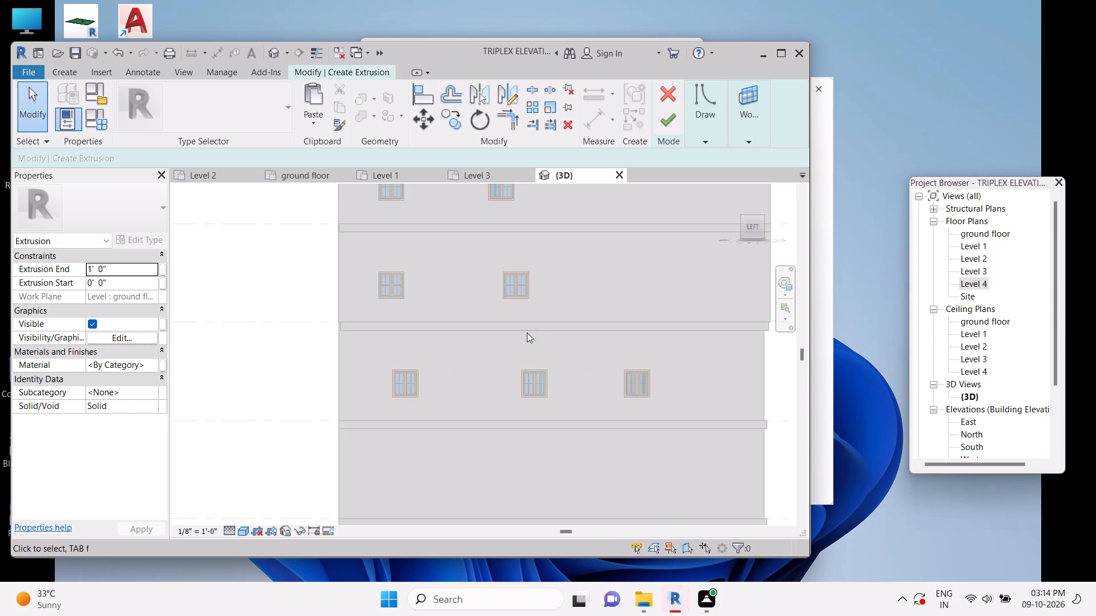
scroll(534, 329, "down", 3)
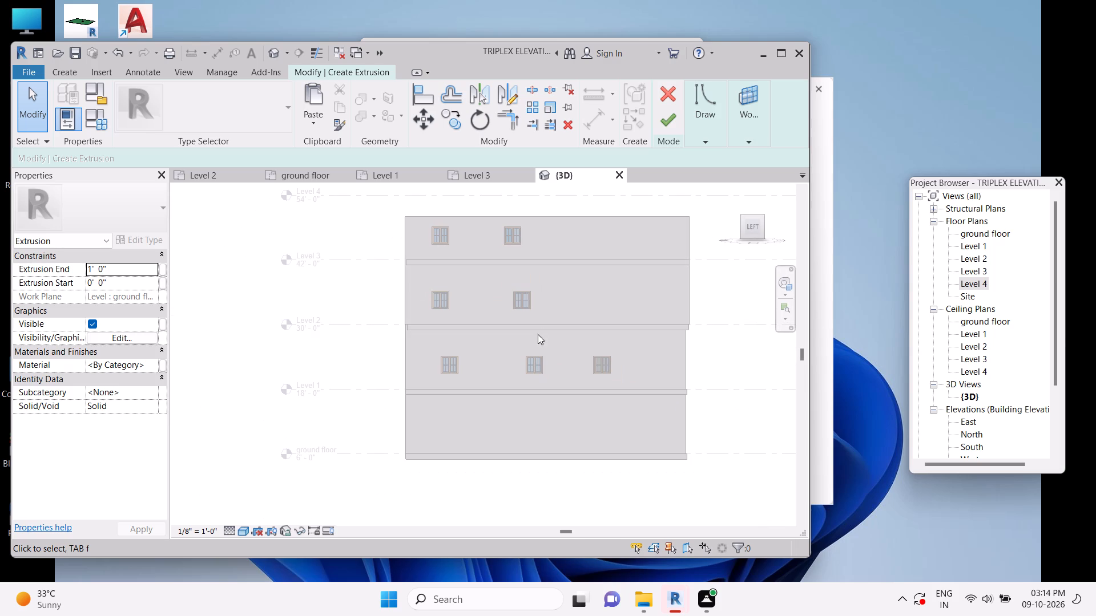
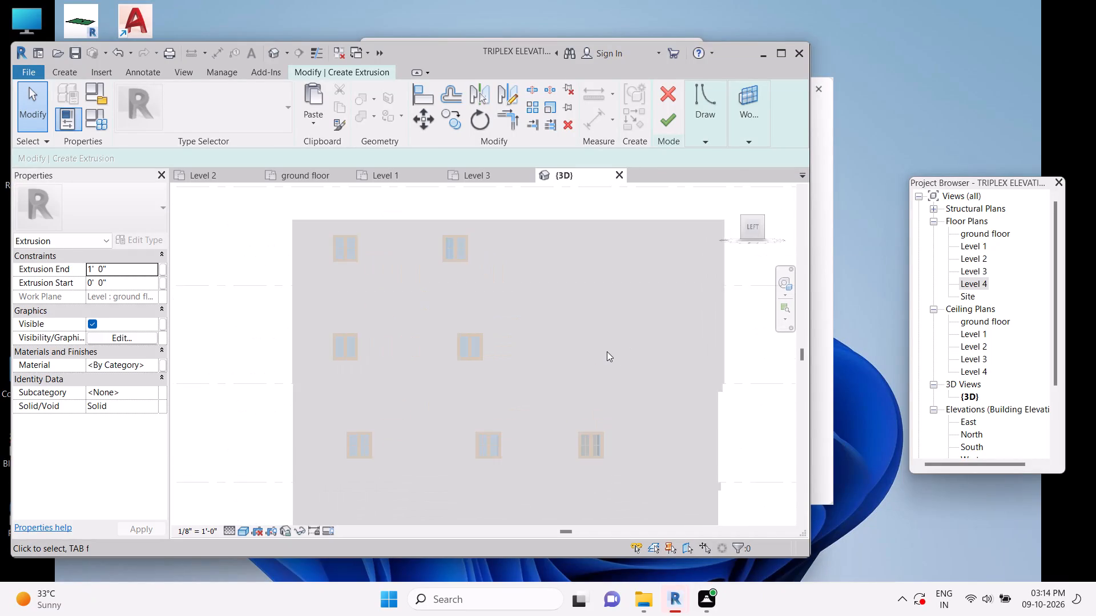
Try to finish the extrusion sketch, then quit sketching and discard it, remaining in the in-place model editor.
scroll(607, 351, "down", 3)
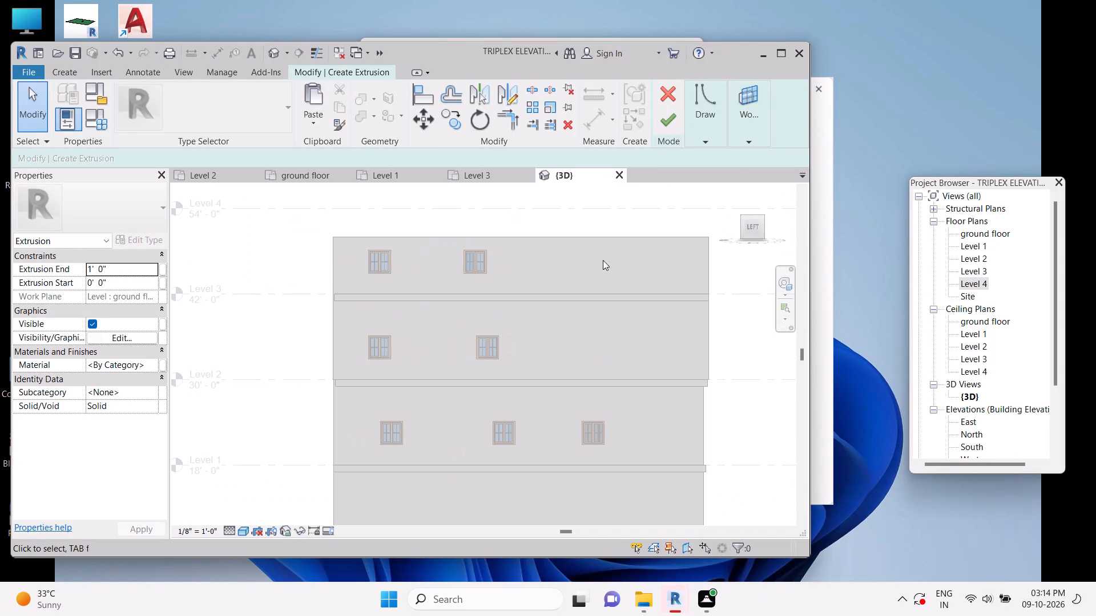
left_click(662, 129)
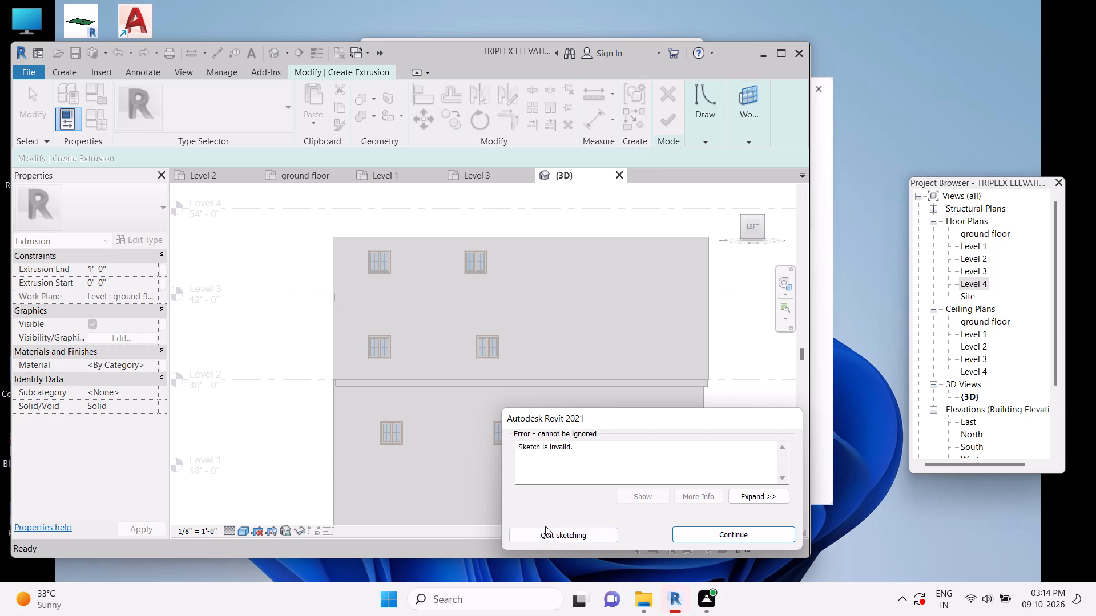
left_click(557, 537)
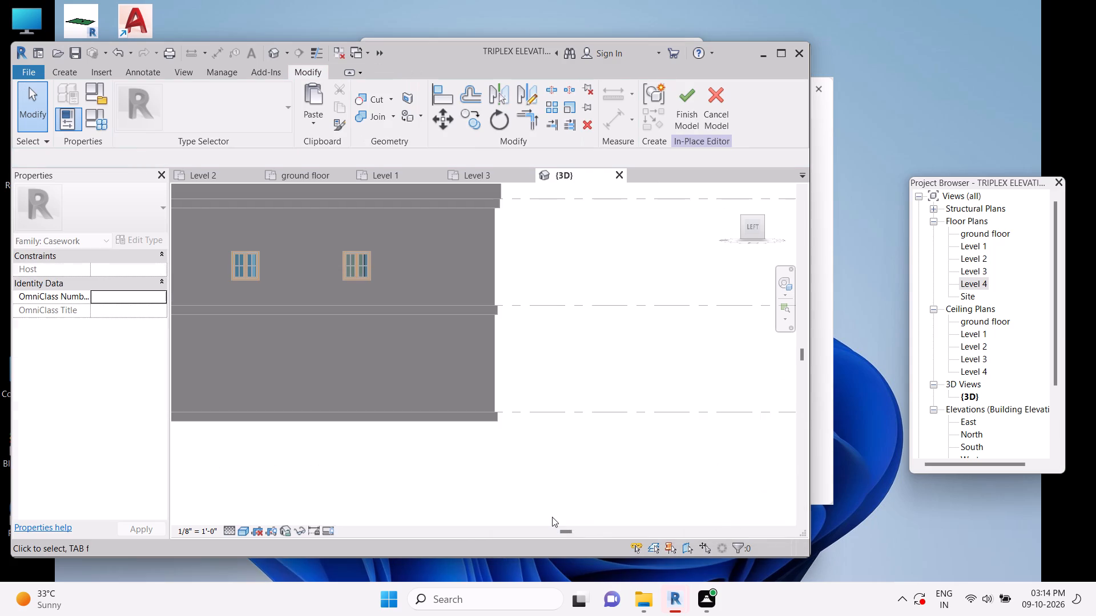
Examine the windows on every level of the building's left face in the 3D view.
middle_click_drag(354, 313, 454, 414)
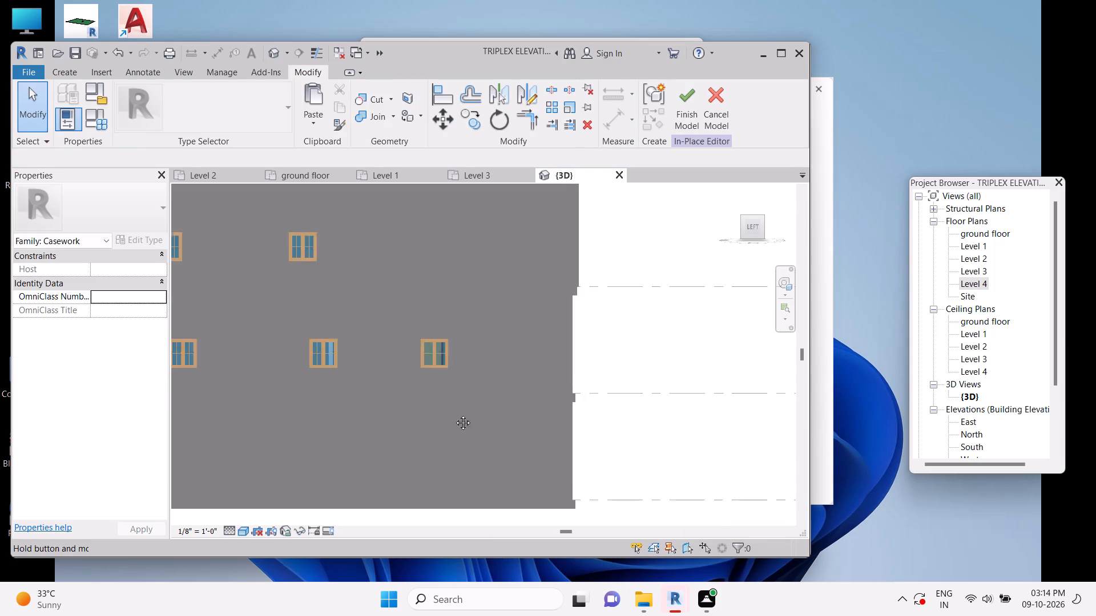
middle_click_drag(454, 414, 464, 418)
middle_click_drag(396, 294, 485, 327)
scroll(485, 327, "down", 2)
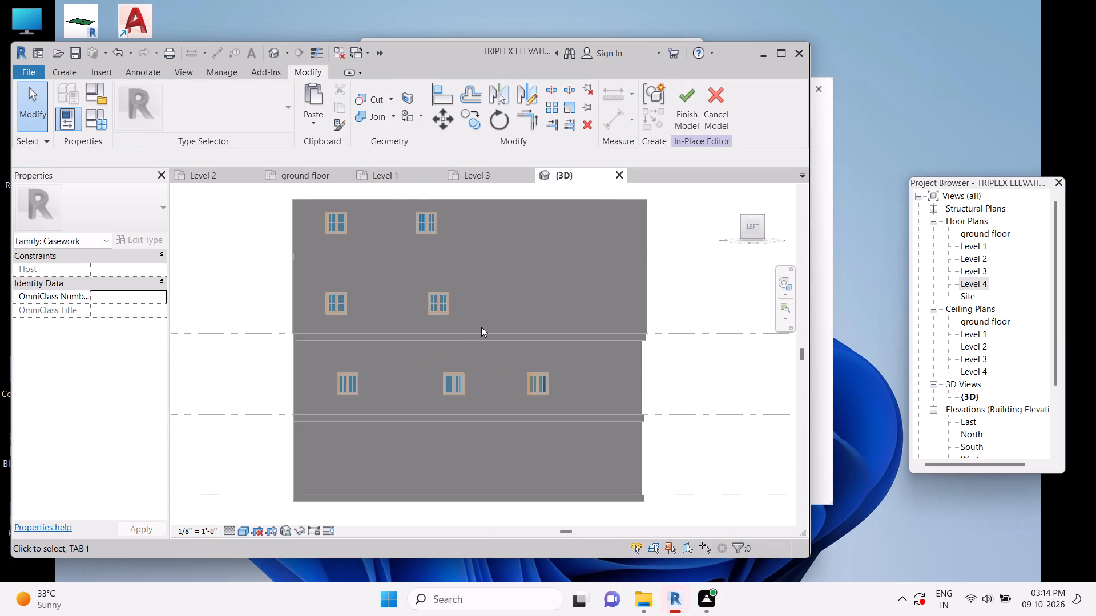
scroll(469, 325, "up", 2)
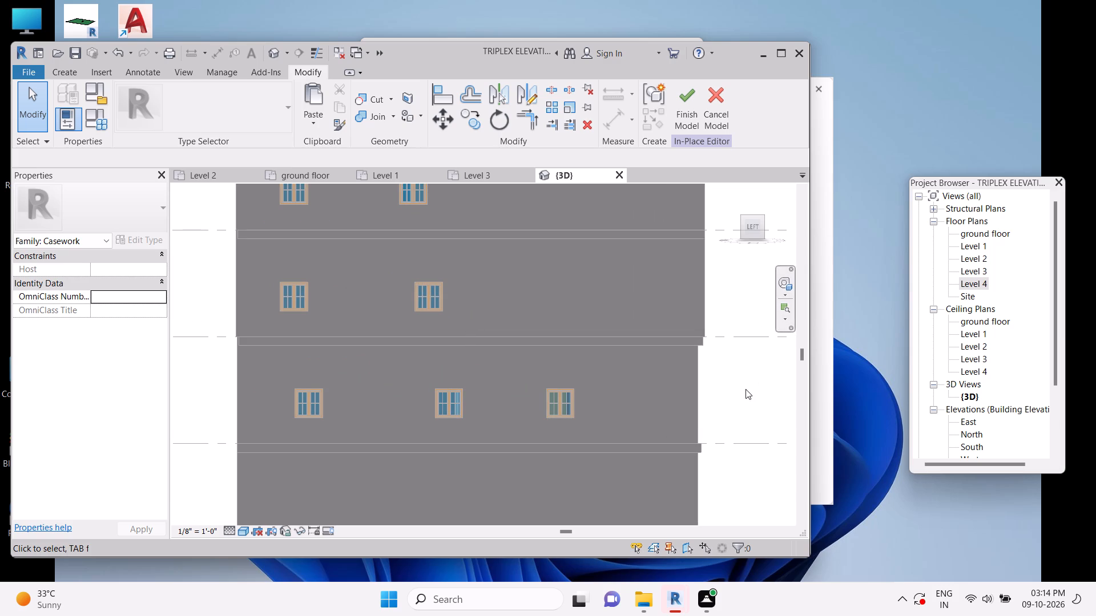
scroll(746, 389, "down", 2)
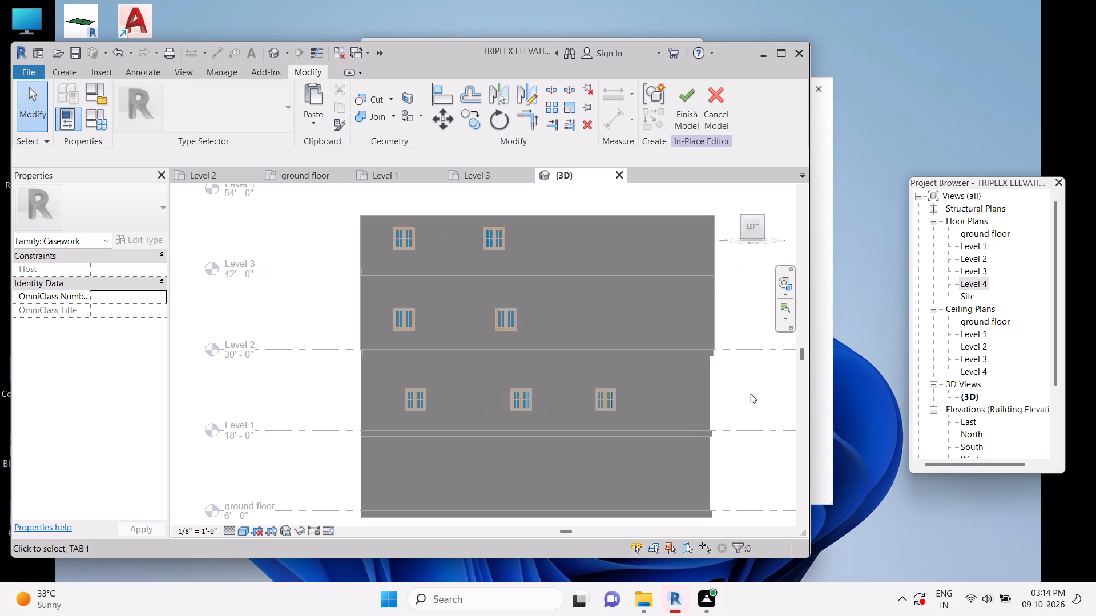
left_click(751, 394)
left_click(751, 224)
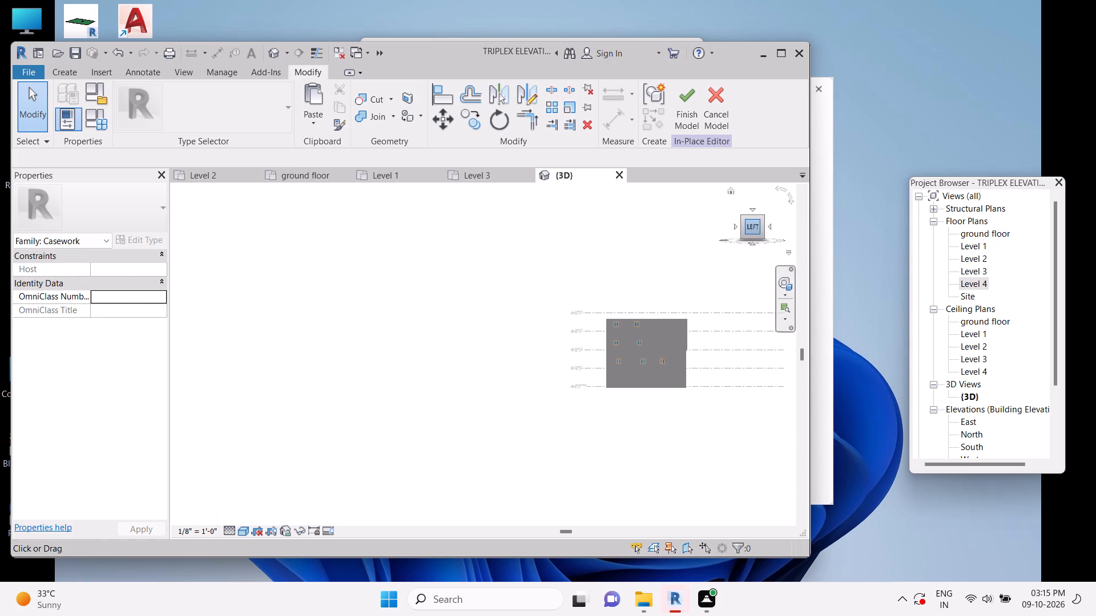
scroll(589, 359, "up", 5)
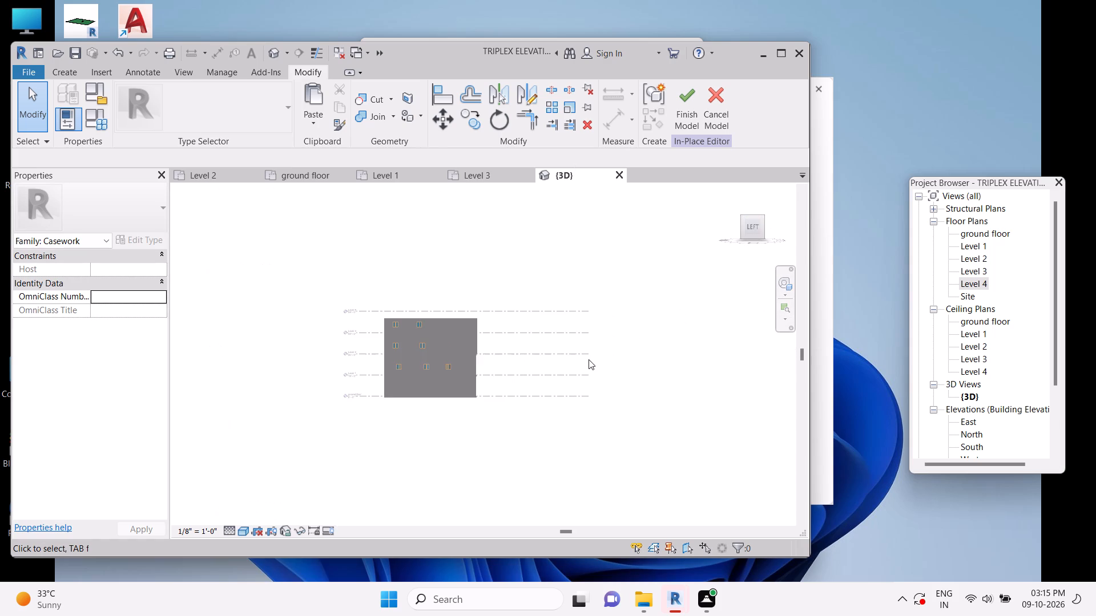
Turn the 3D view to the building's front face and examine the doors and windows on its upper levels.
left_click(774, 228)
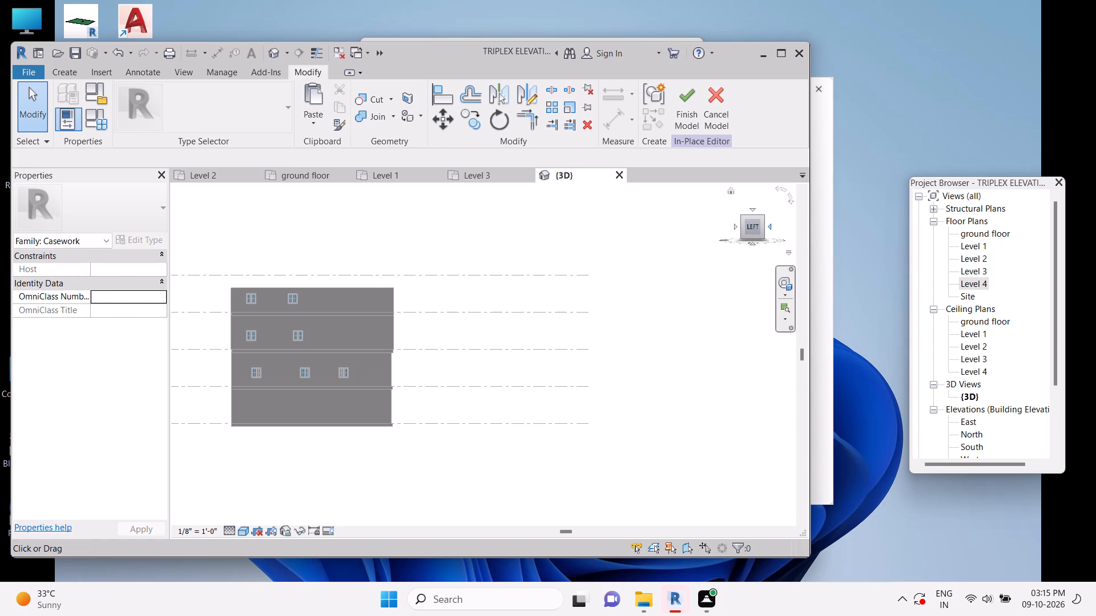
scroll(535, 390, "up", 2)
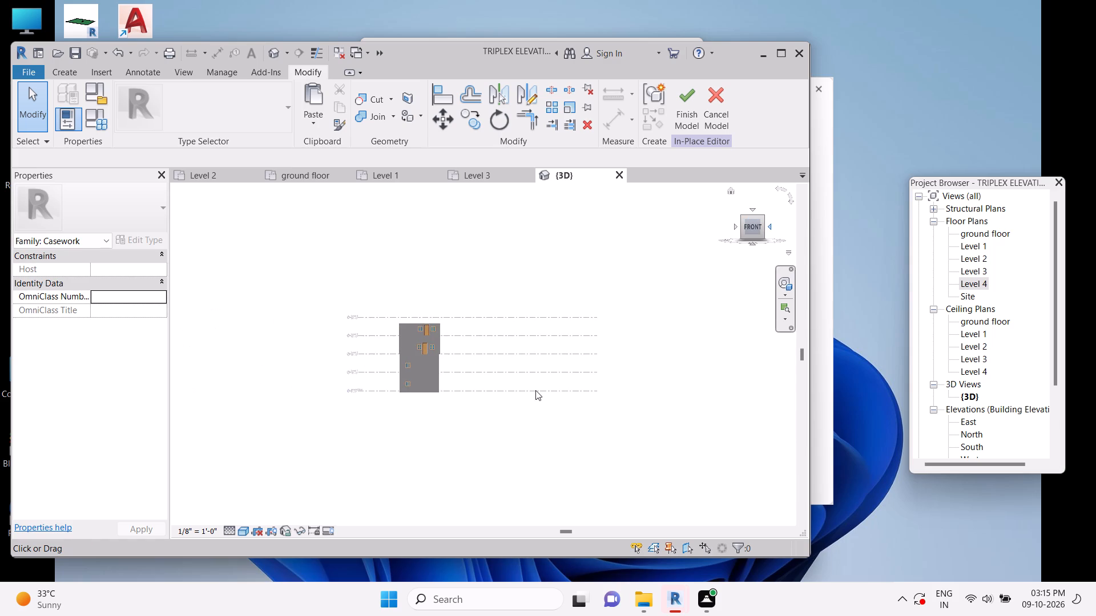
scroll(535, 390, "up", 4)
left_click(278, 335)
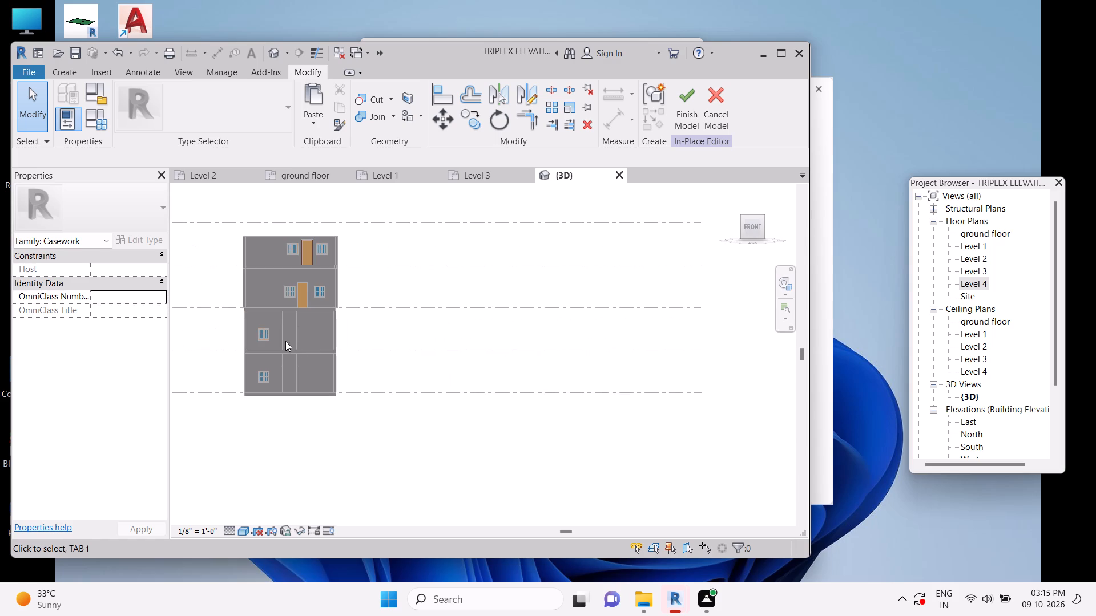
left_click(295, 346)
scroll(300, 343, "up", 1)
middle_click_drag(302, 343, 308, 347)
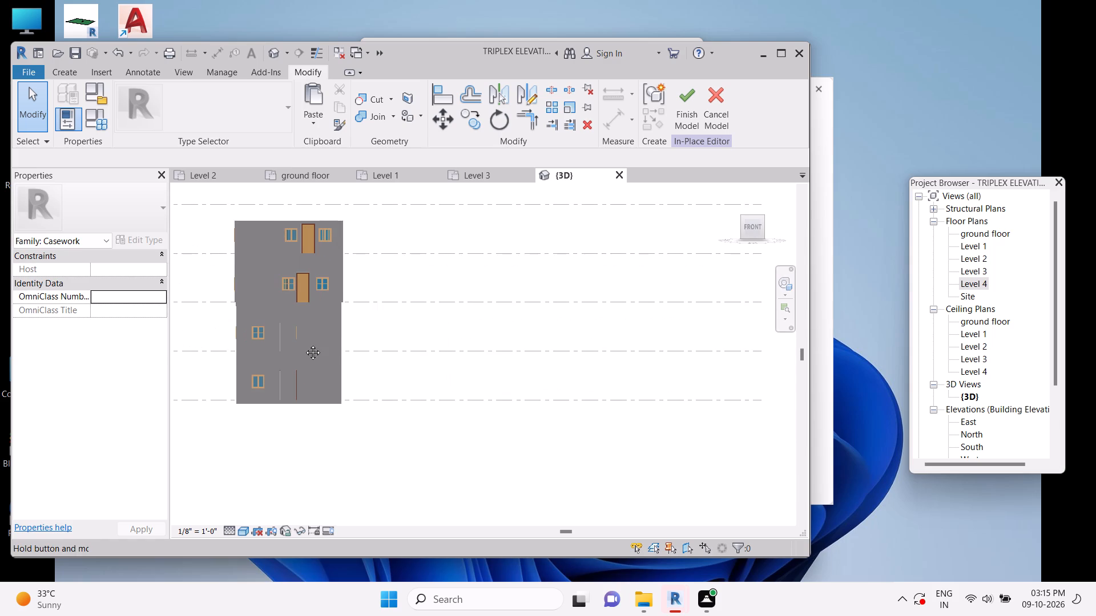
scroll(451, 425, "up", 3)
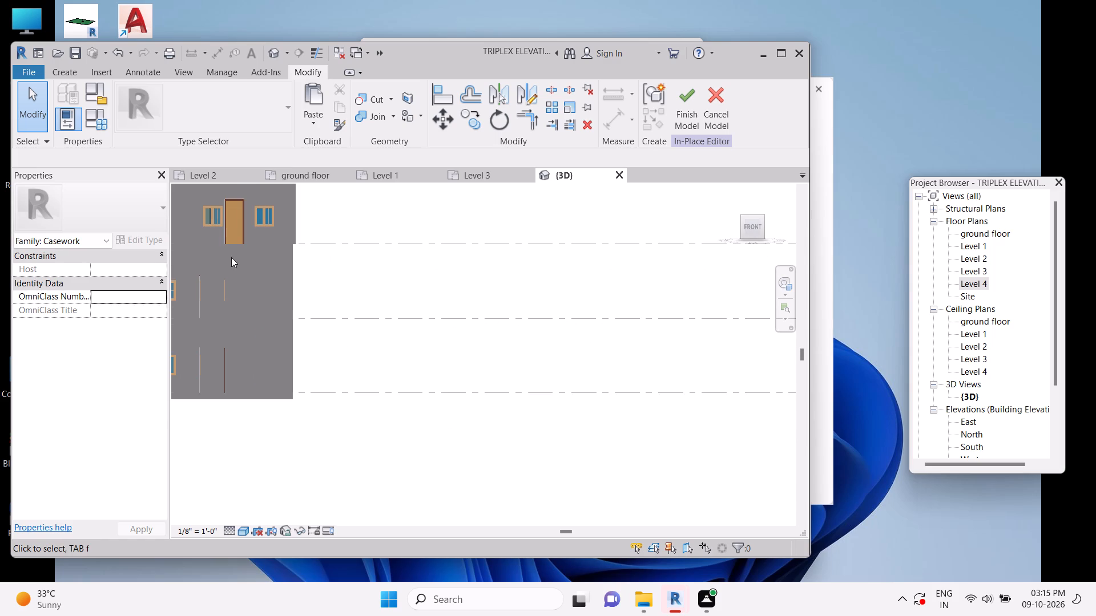
middle_click_drag(231, 257, 377, 374)
scroll(231, 257, "up", 1)
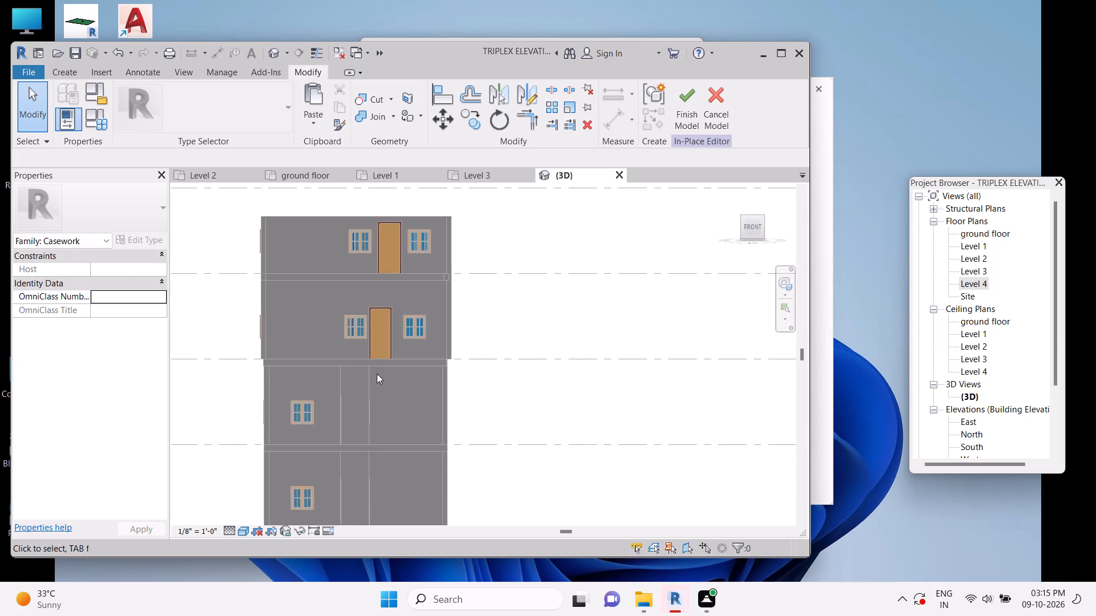
scroll(377, 374, "up", 1)
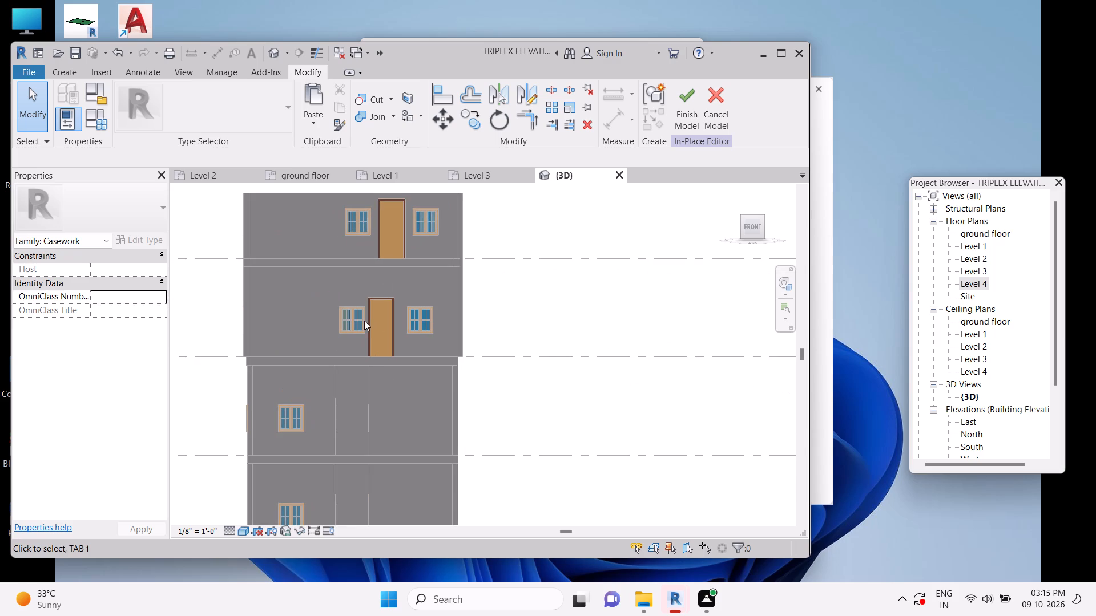
scroll(563, 383, "up", 2)
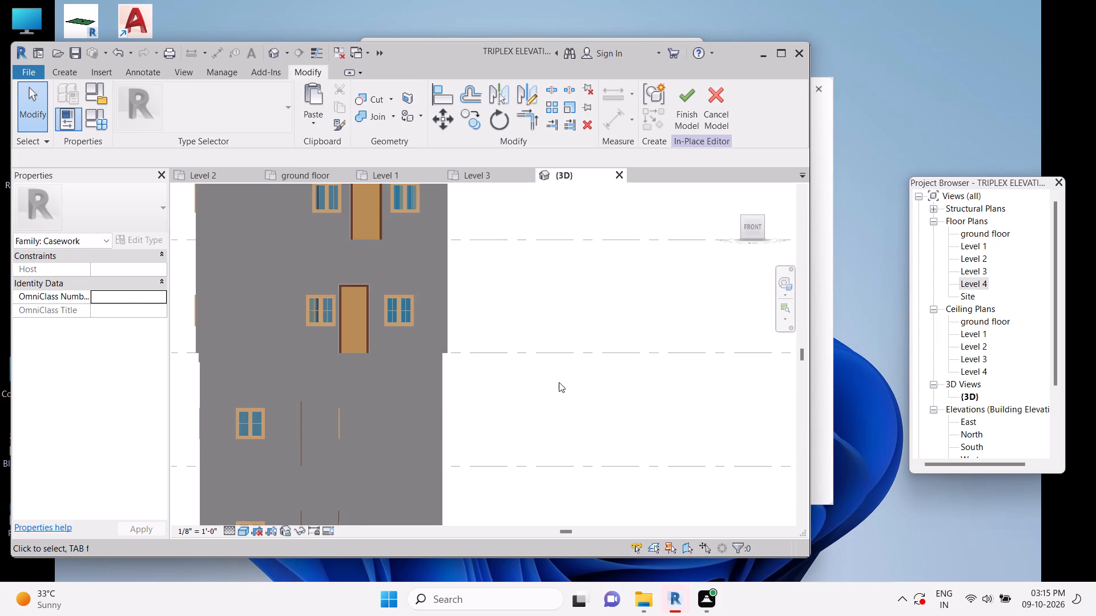
middle_click_drag(226, 274, 328, 340)
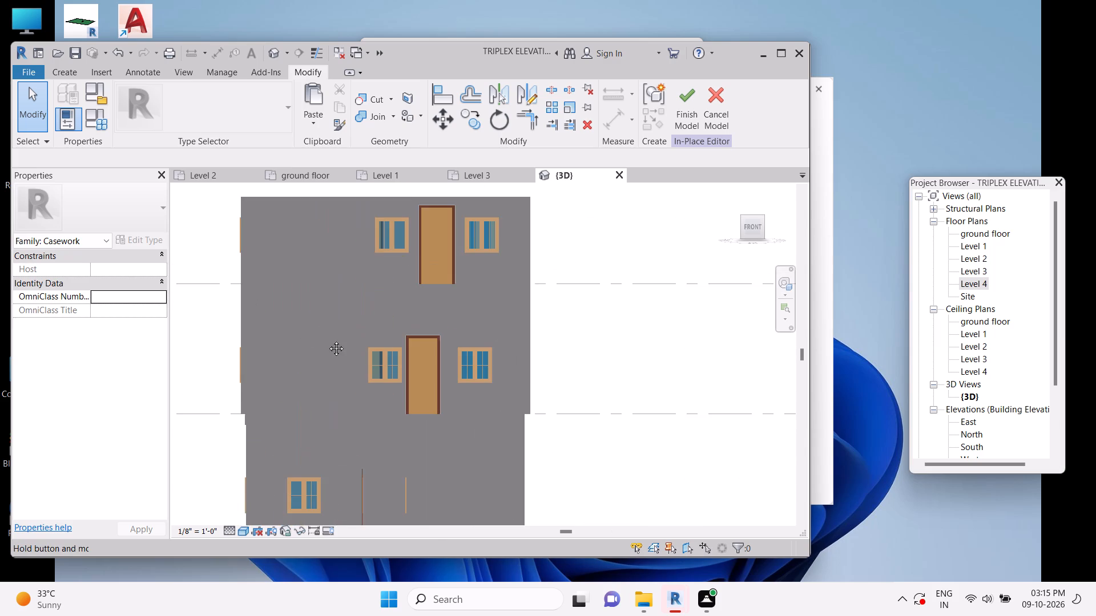
scroll(328, 340, "down", 1)
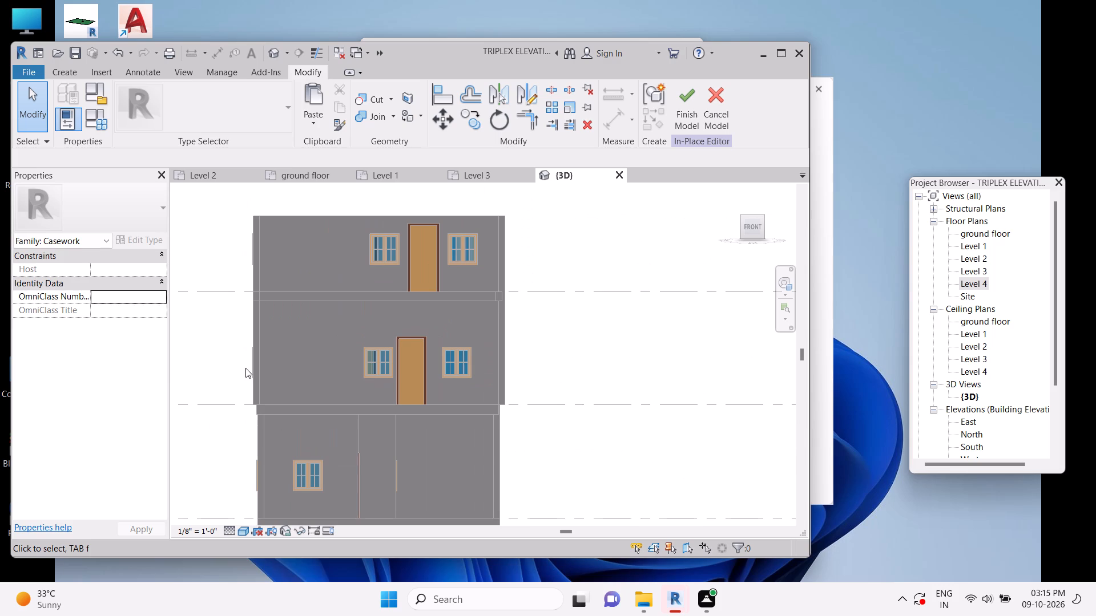
scroll(245, 368, "up", 2)
scroll(245, 368, "down", 2)
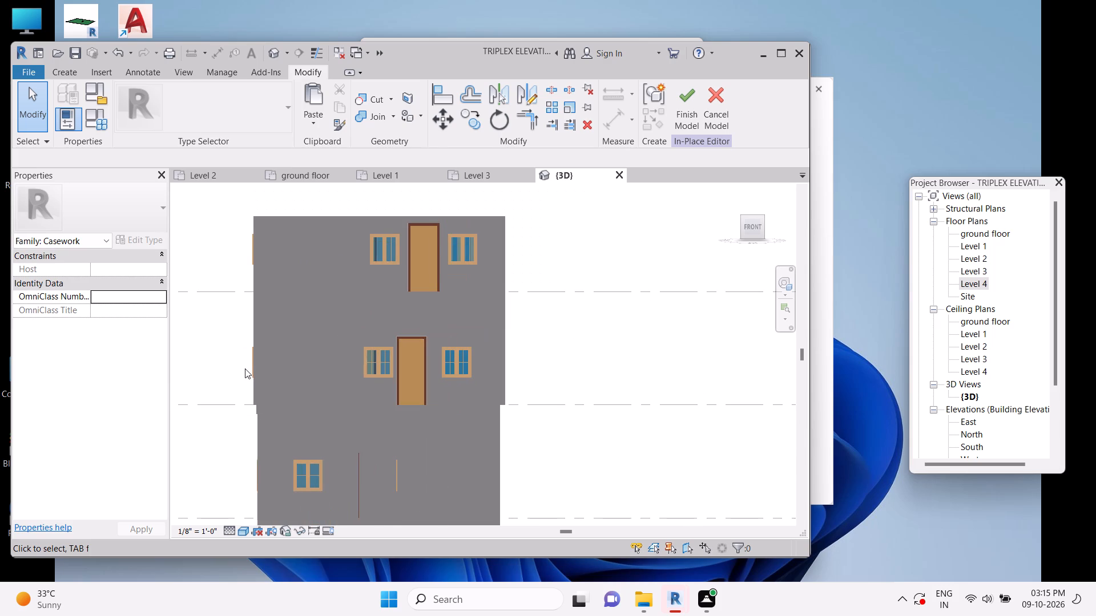
scroll(292, 483, "up", 2)
Inspect the front face's ground floor and Level 1 windows and recessed openings, comparing them with the levels above.
middle_click_drag(292, 483, 343, 322)
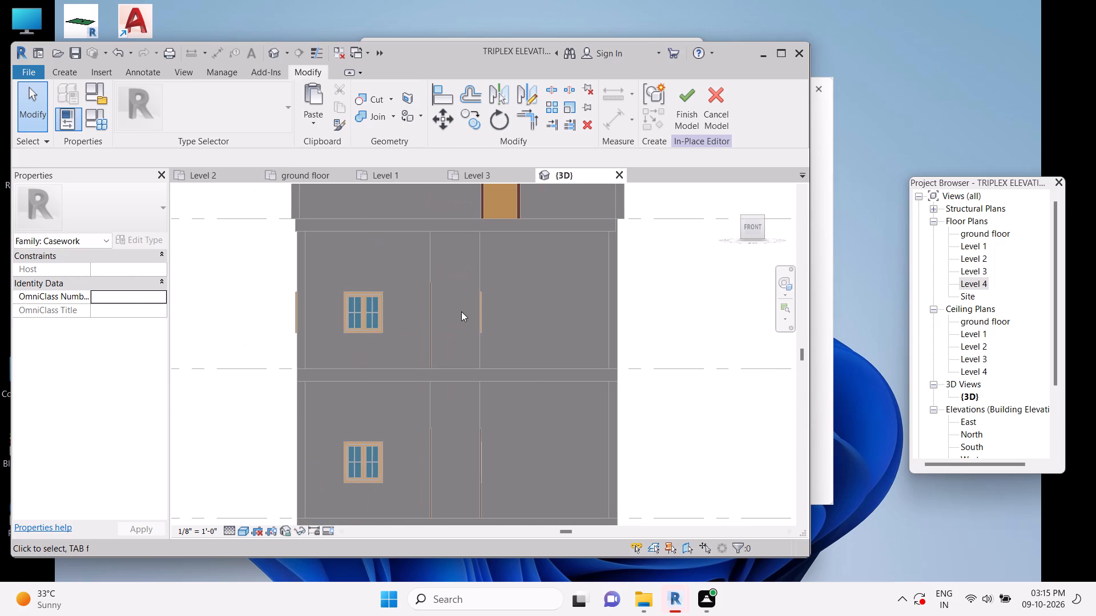
double_click(481, 307)
scroll(487, 453, "up", 2)
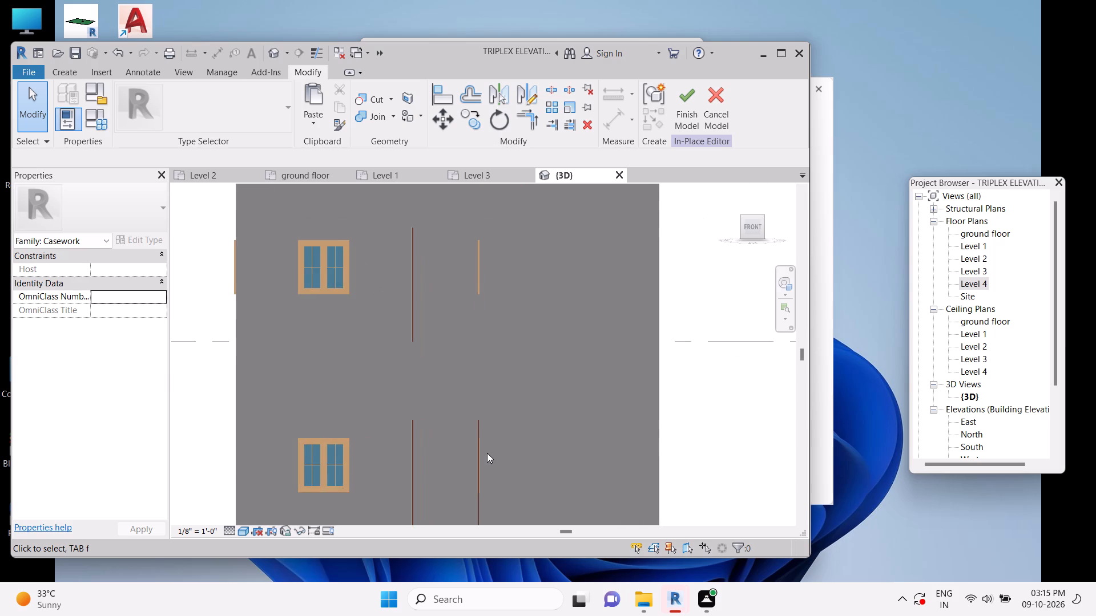
scroll(487, 453, "up", 4)
middle_click_drag(474, 479, 478, 453)
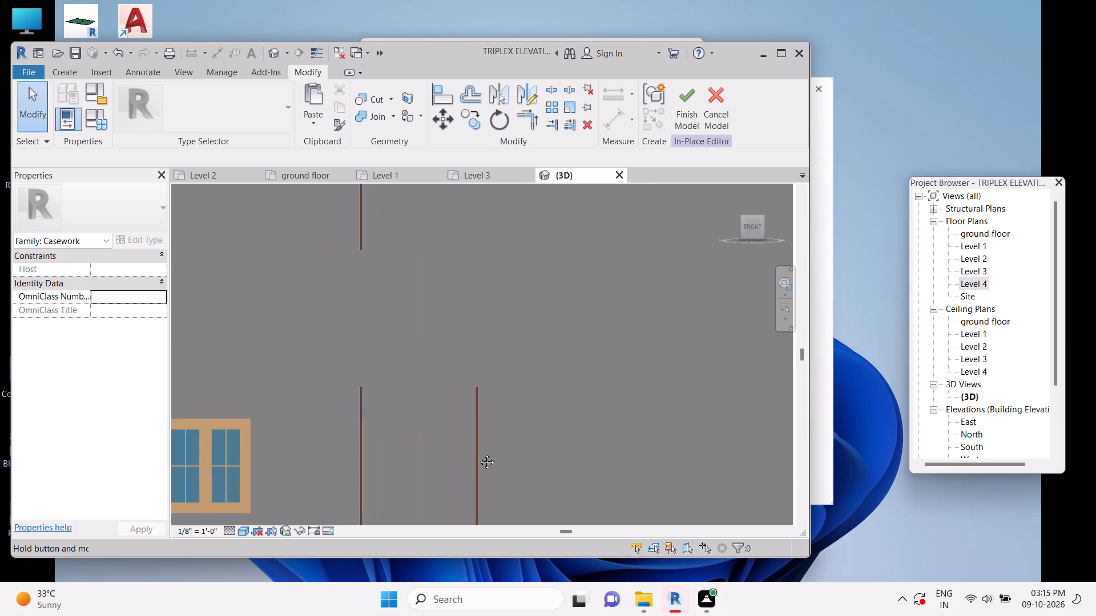
middle_click_drag(478, 453, 509, 337)
scroll(509, 337, "up", 1)
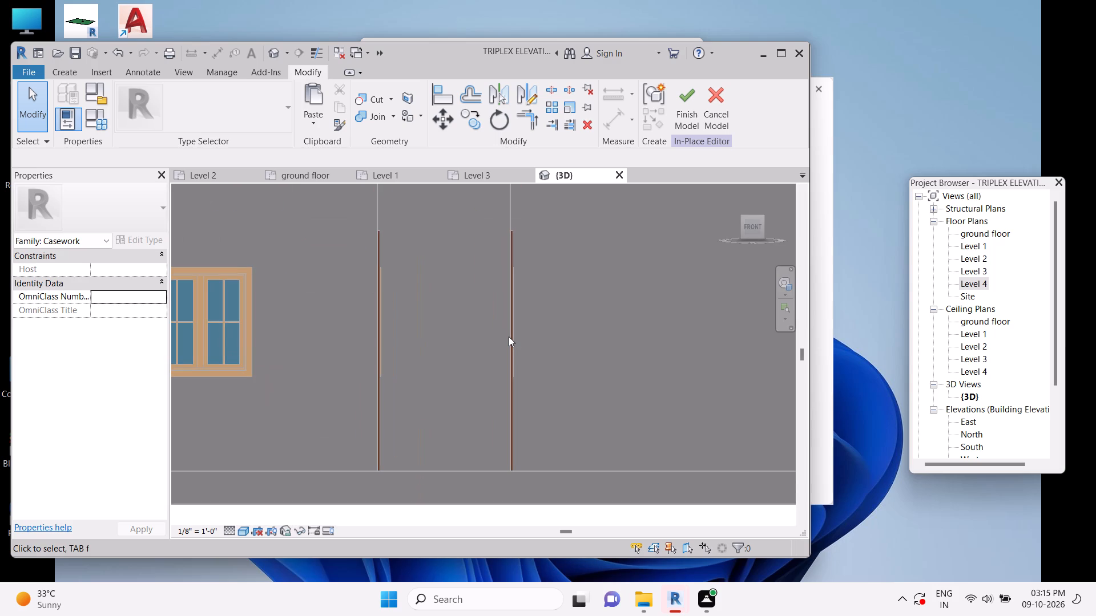
scroll(513, 345, "down", 6)
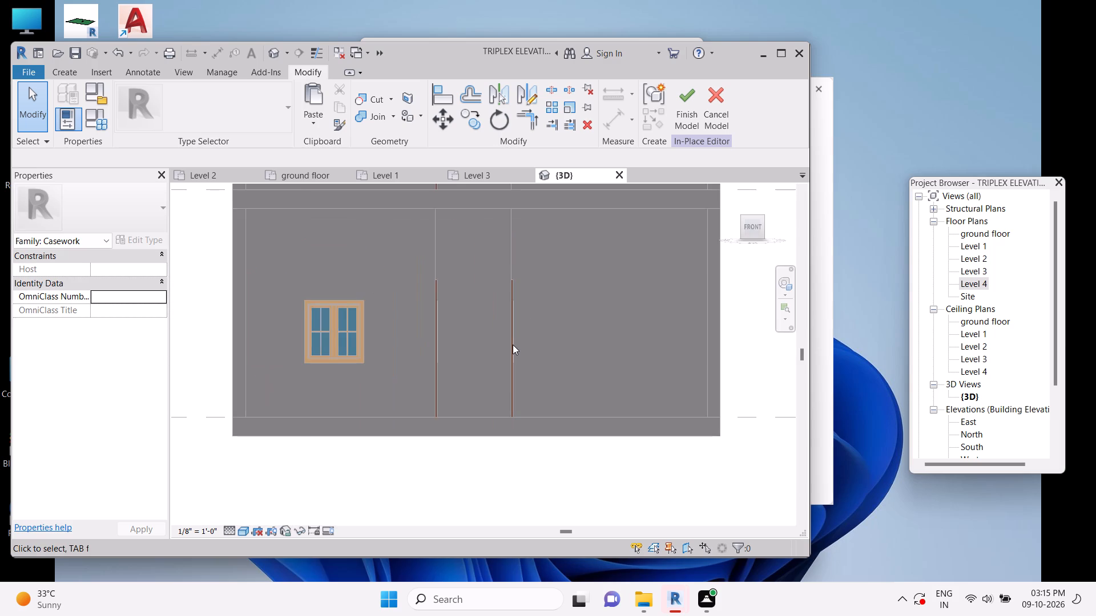
middle_click_drag(522, 295, 525, 437)
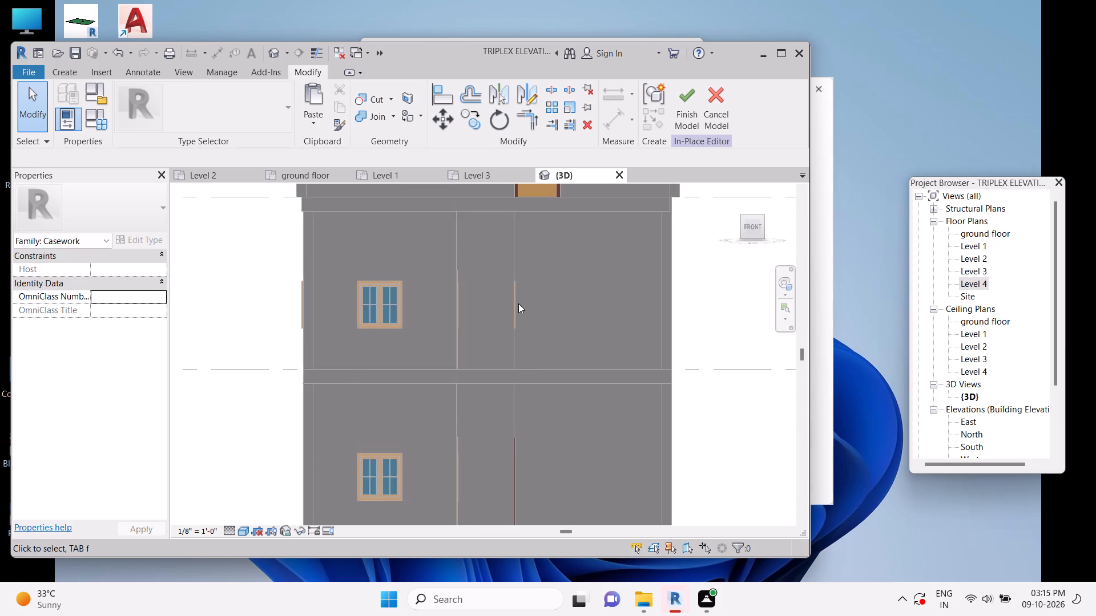
scroll(518, 303, "down", 3)
middle_click_drag(535, 222, 531, 265)
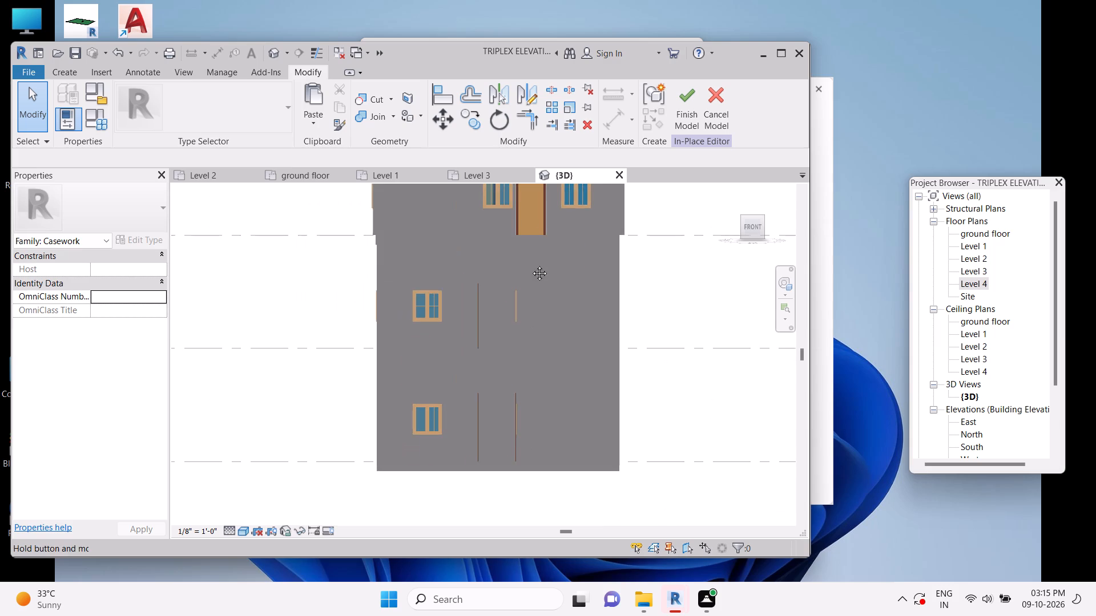
middle_click_drag(531, 265, 526, 291)
scroll(526, 291, "down", 3)
scroll(530, 240, "up", 1)
middle_click_drag(530, 237, 530, 242)
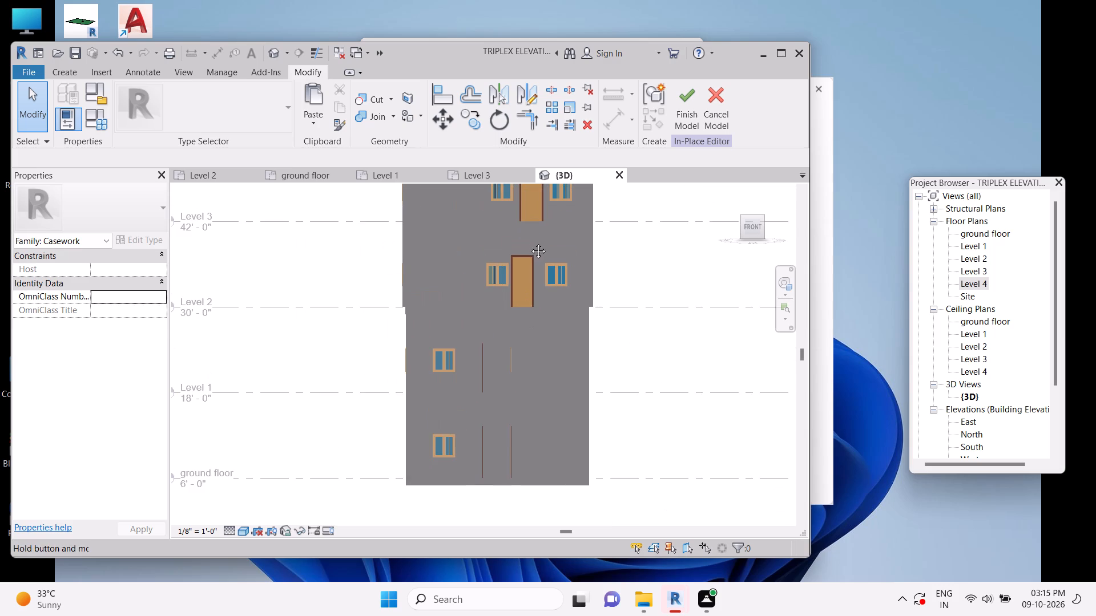
middle_click_drag(530, 242, 525, 290)
middle_click(527, 283)
middle_click(527, 283)
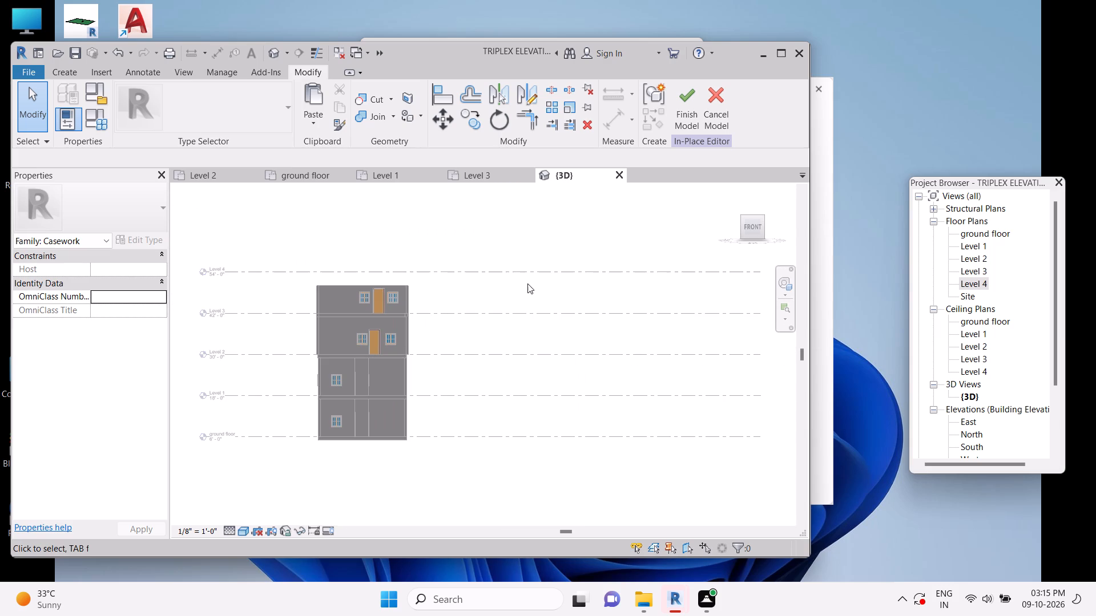
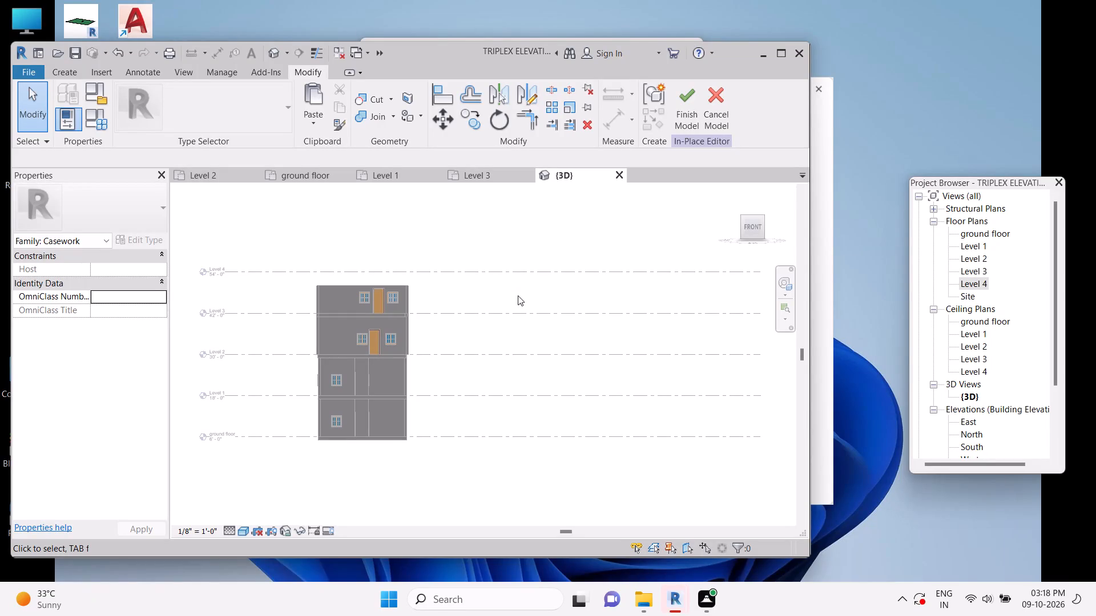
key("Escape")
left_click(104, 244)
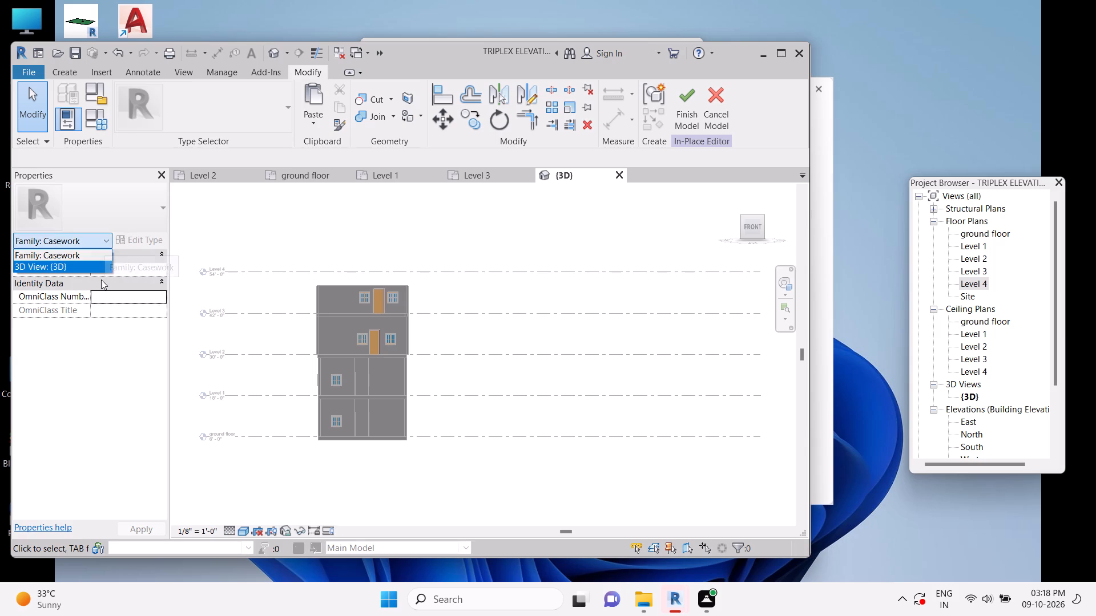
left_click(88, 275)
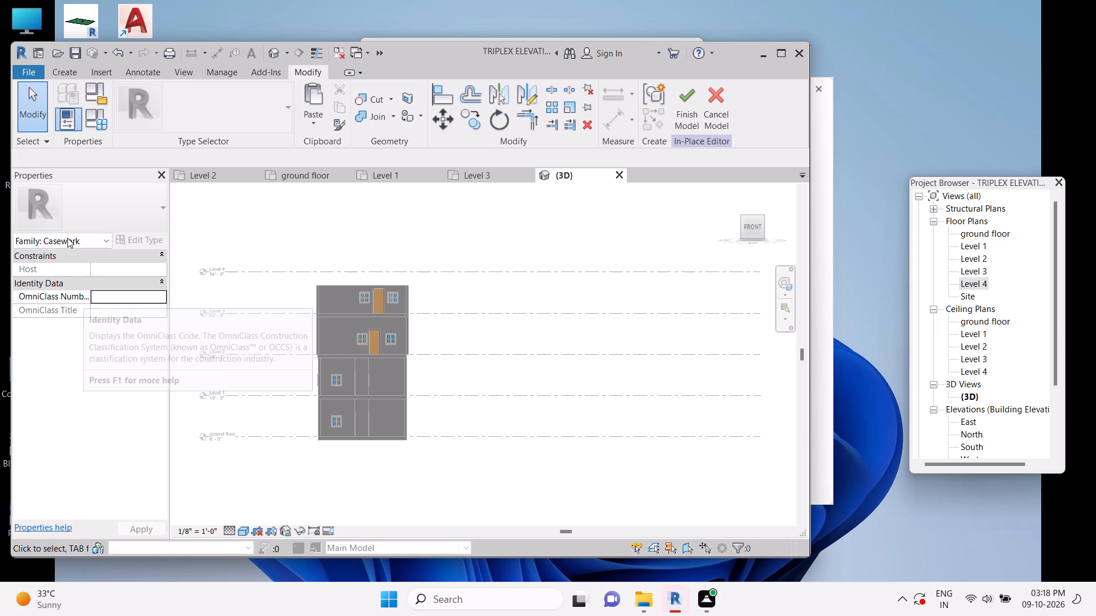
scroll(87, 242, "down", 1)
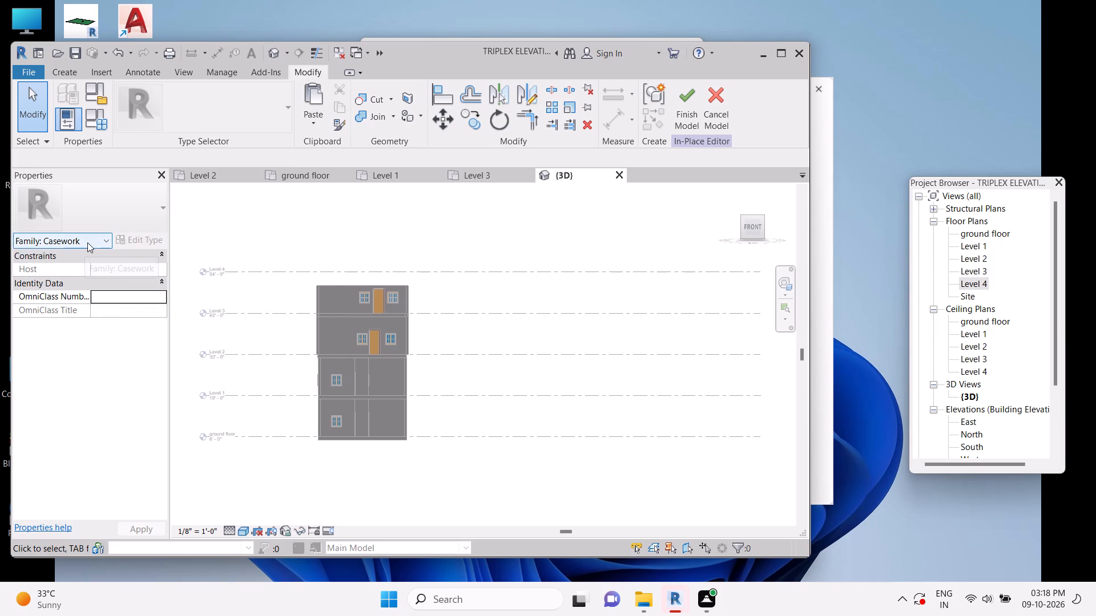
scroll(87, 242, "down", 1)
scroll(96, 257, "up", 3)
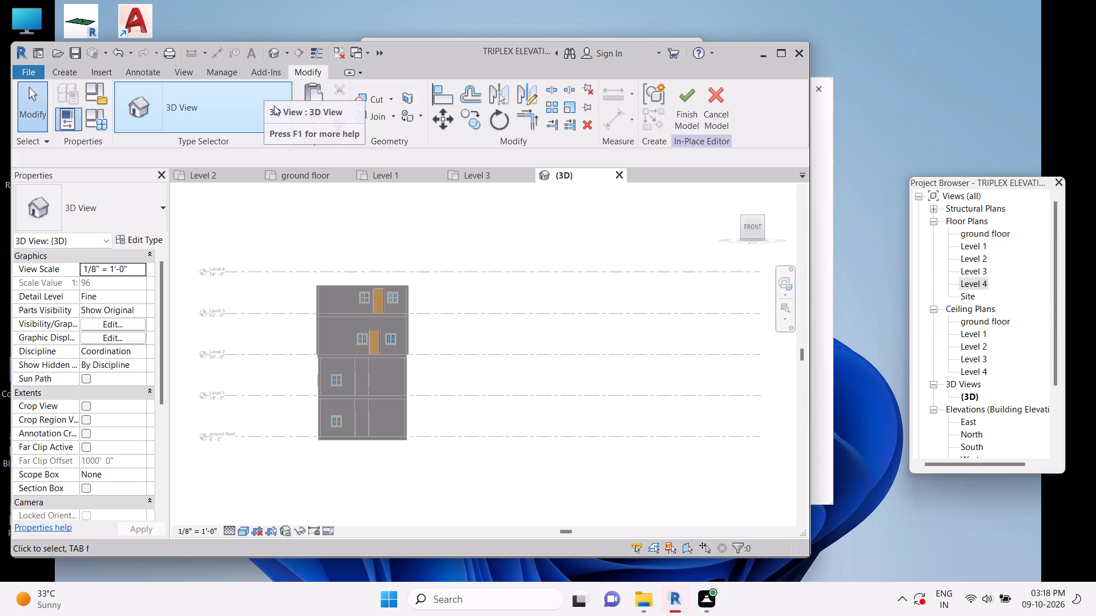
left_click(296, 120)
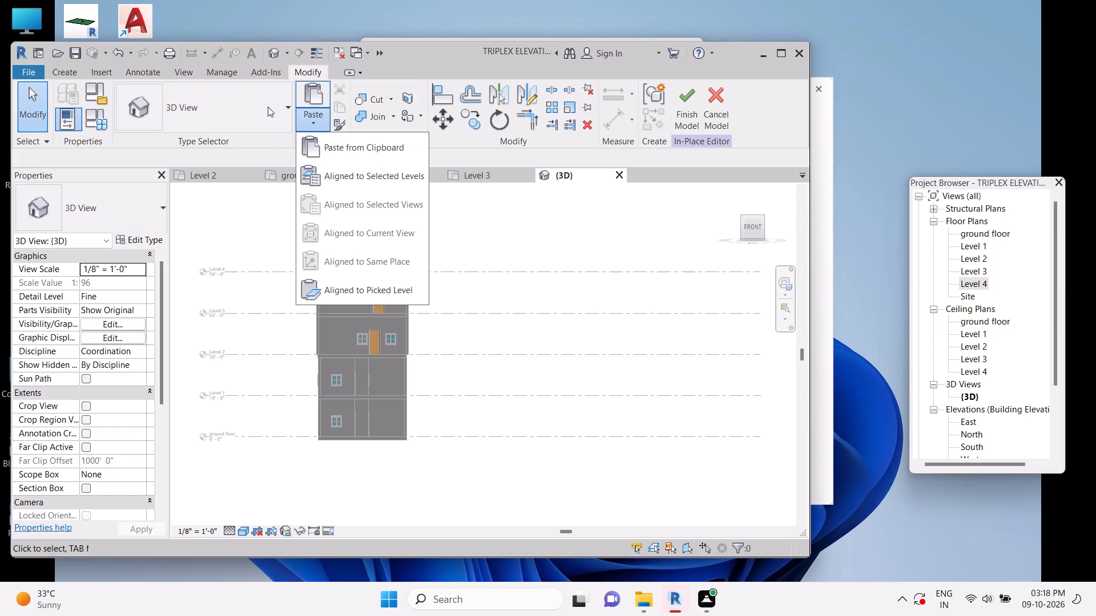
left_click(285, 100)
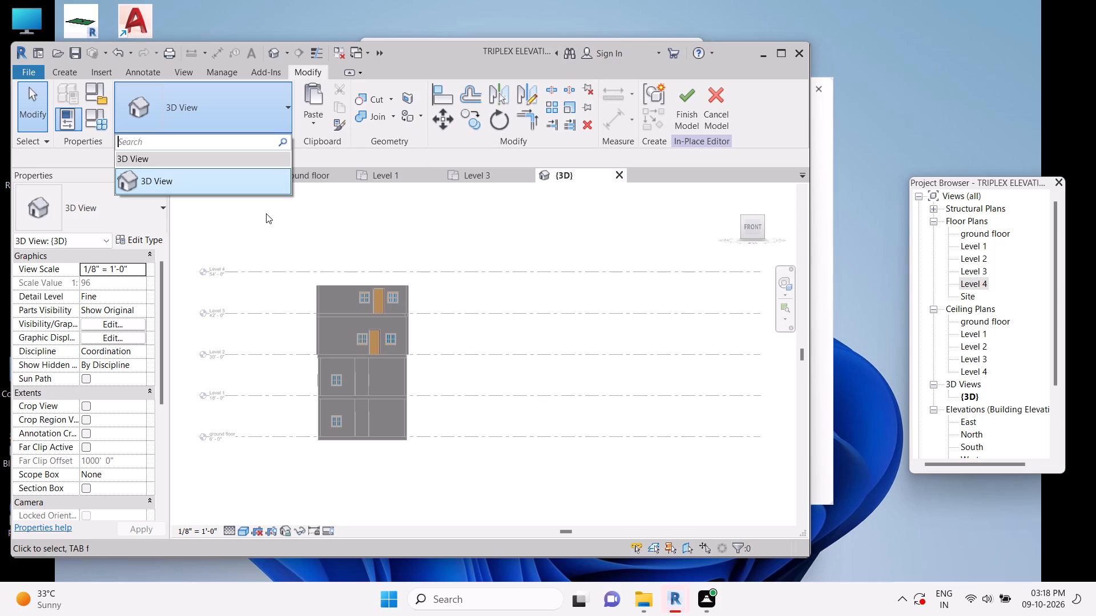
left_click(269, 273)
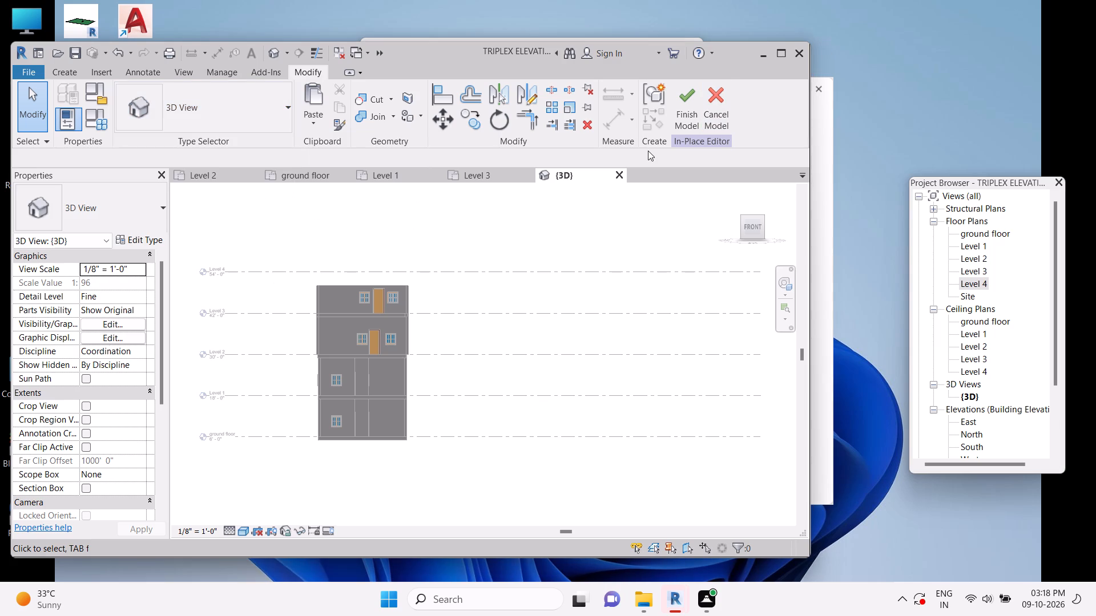
Finish the in-place casework model and agree to delete its empty family, leaving the in-place editor.
left_click(676, 100)
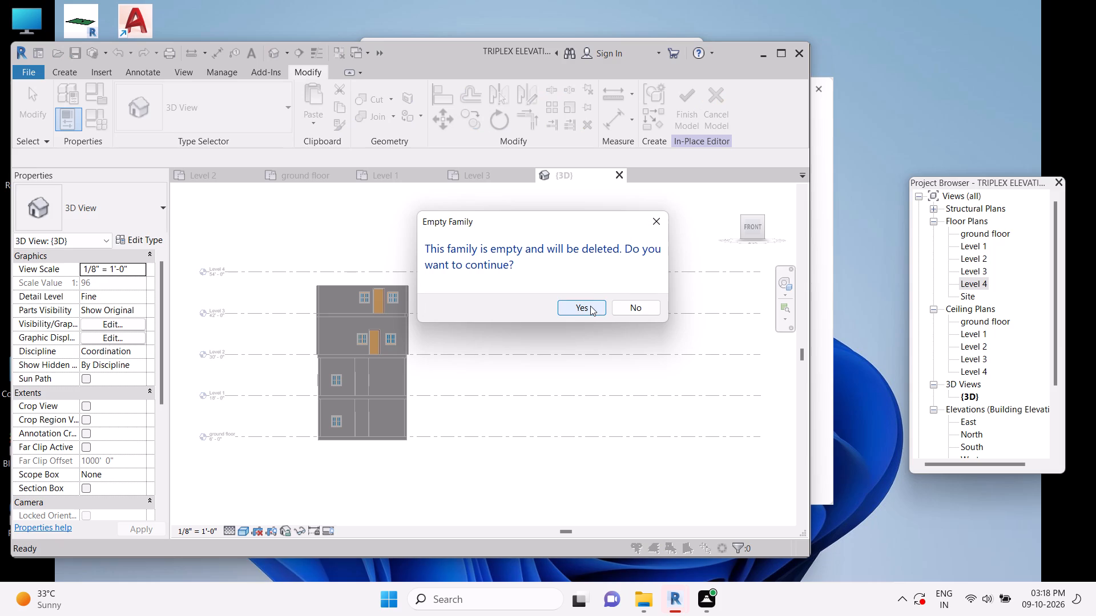
left_click(590, 306)
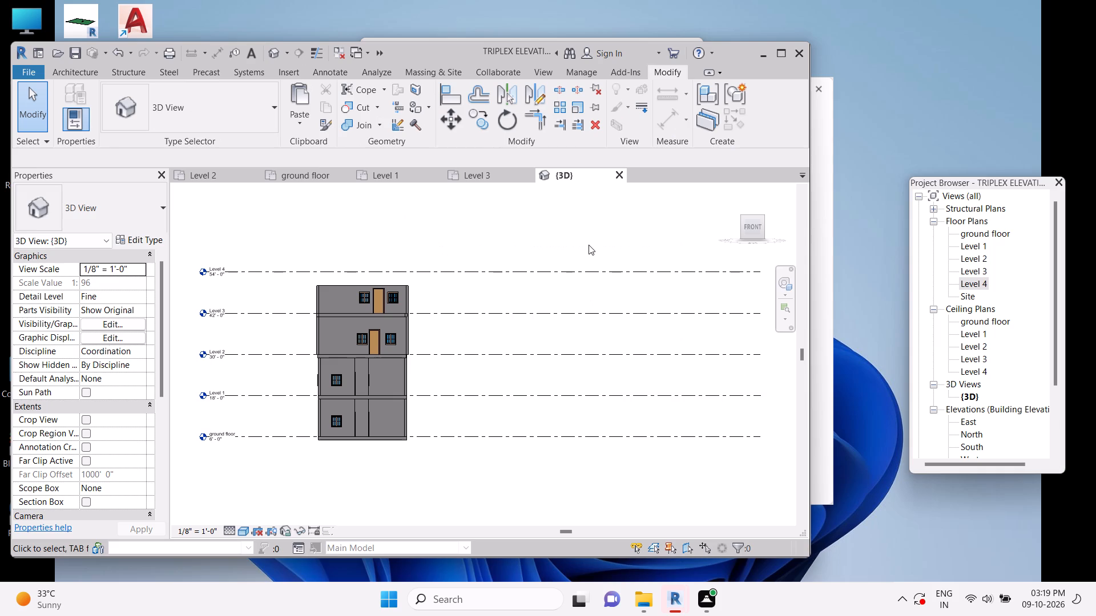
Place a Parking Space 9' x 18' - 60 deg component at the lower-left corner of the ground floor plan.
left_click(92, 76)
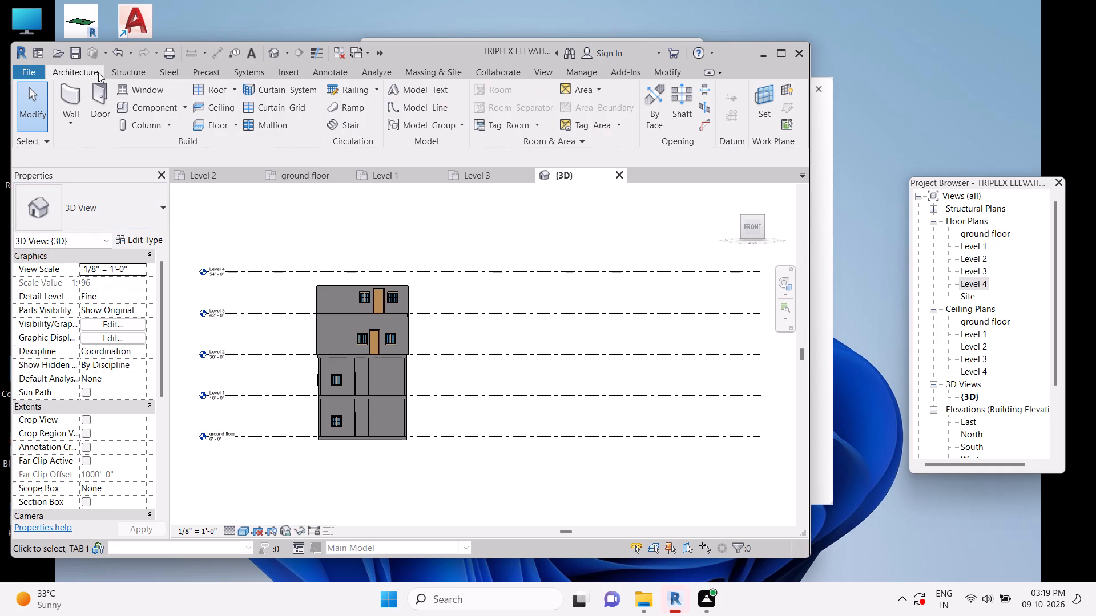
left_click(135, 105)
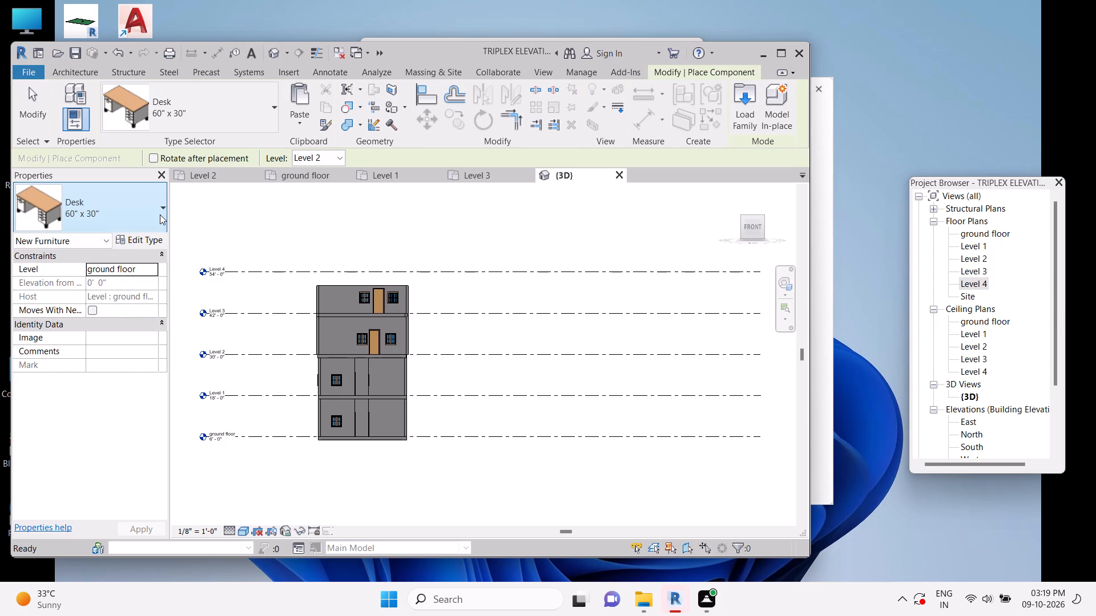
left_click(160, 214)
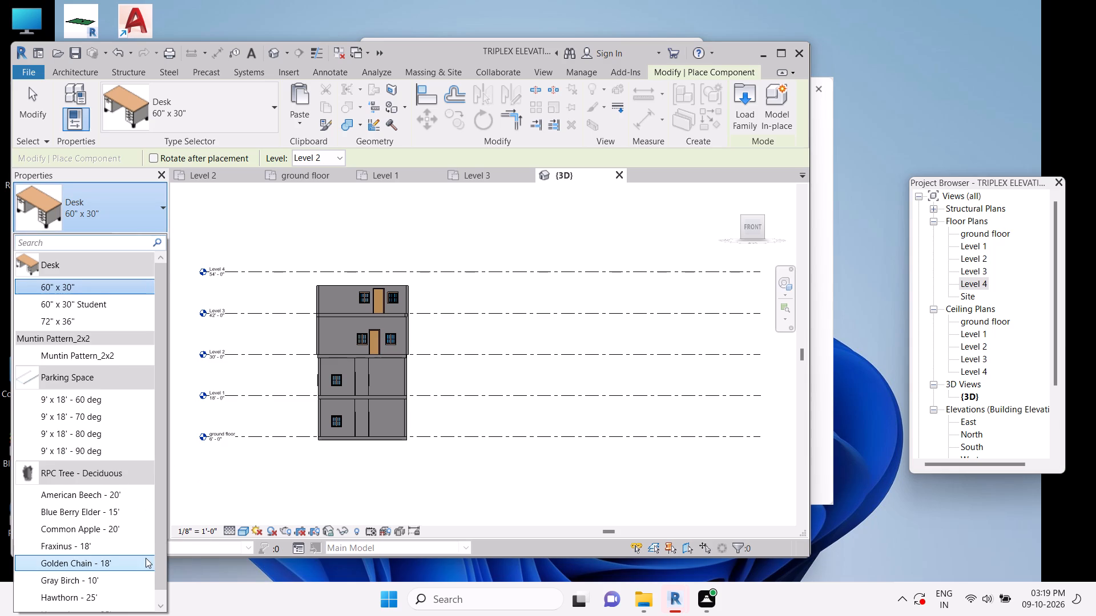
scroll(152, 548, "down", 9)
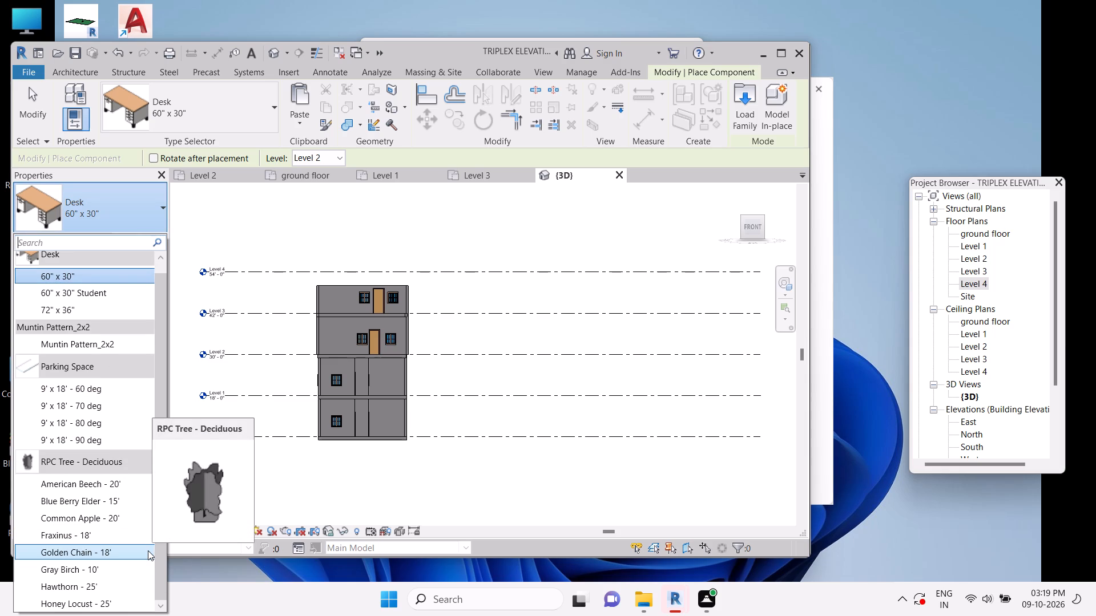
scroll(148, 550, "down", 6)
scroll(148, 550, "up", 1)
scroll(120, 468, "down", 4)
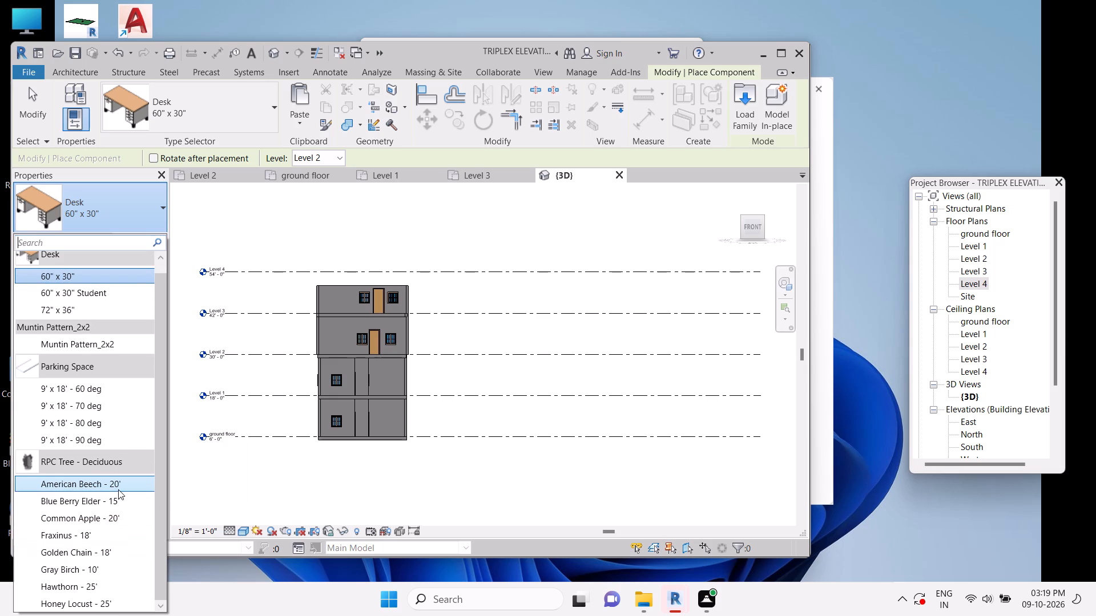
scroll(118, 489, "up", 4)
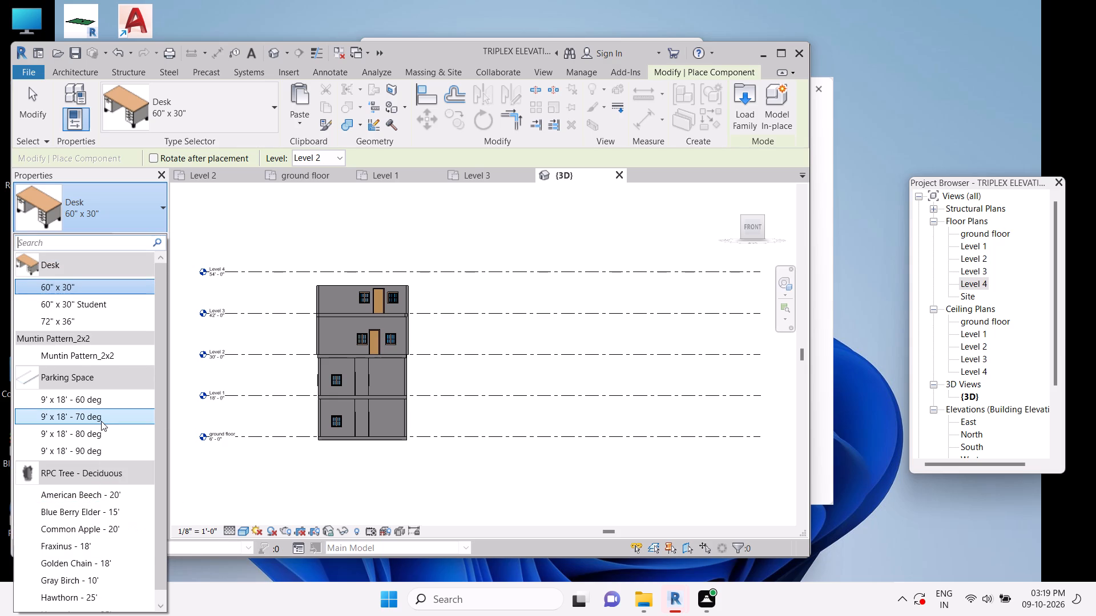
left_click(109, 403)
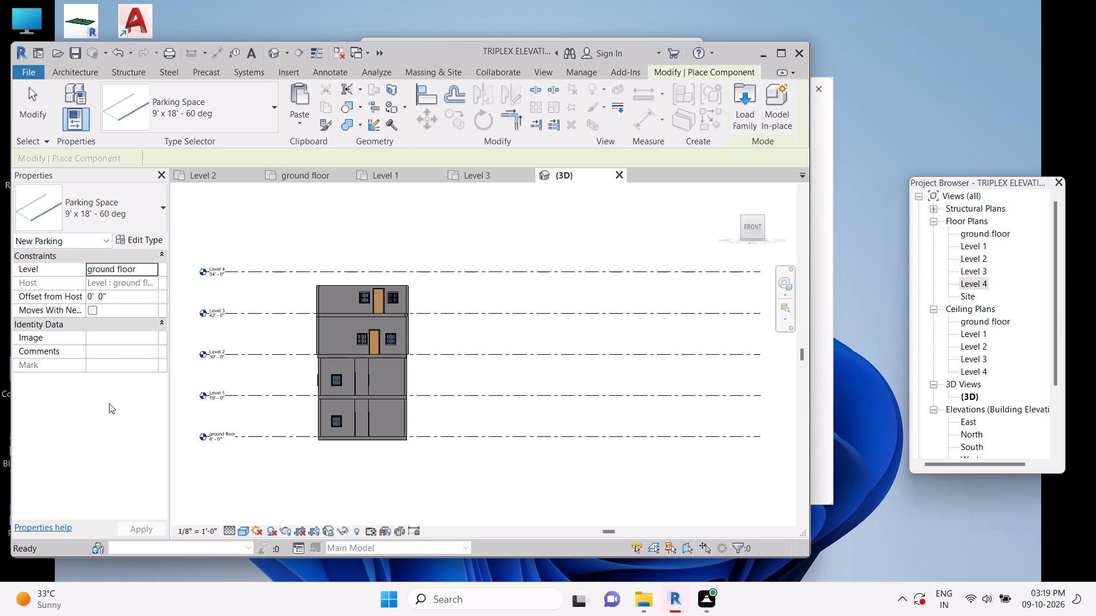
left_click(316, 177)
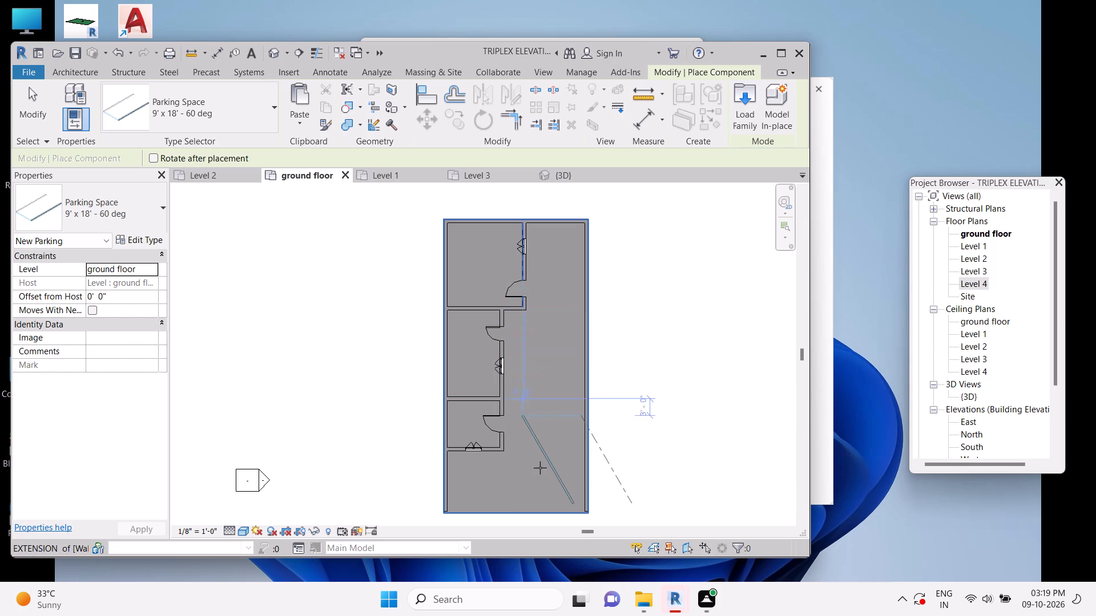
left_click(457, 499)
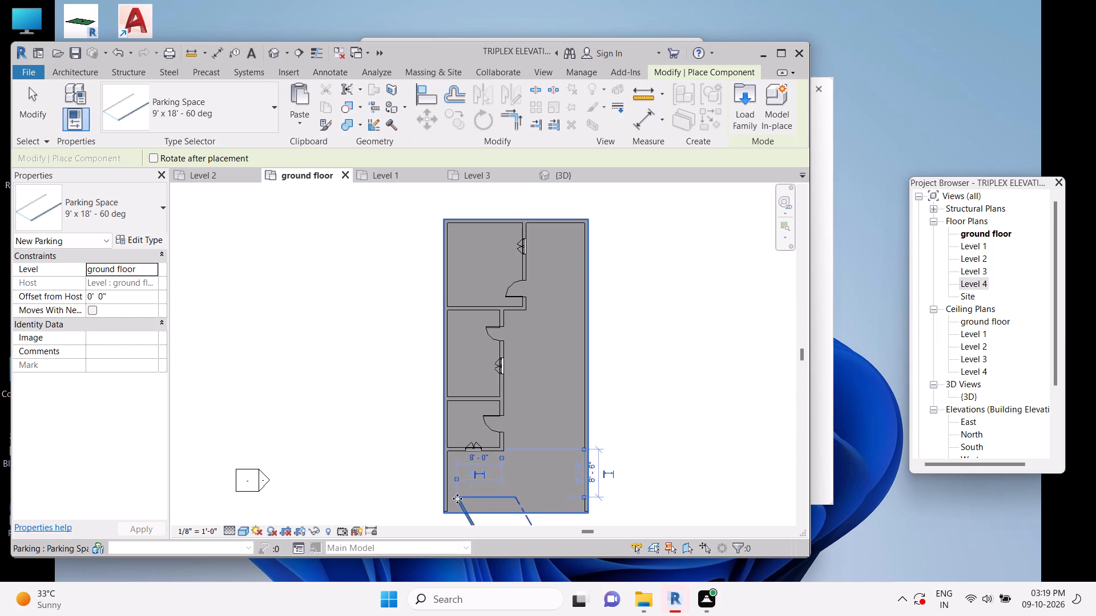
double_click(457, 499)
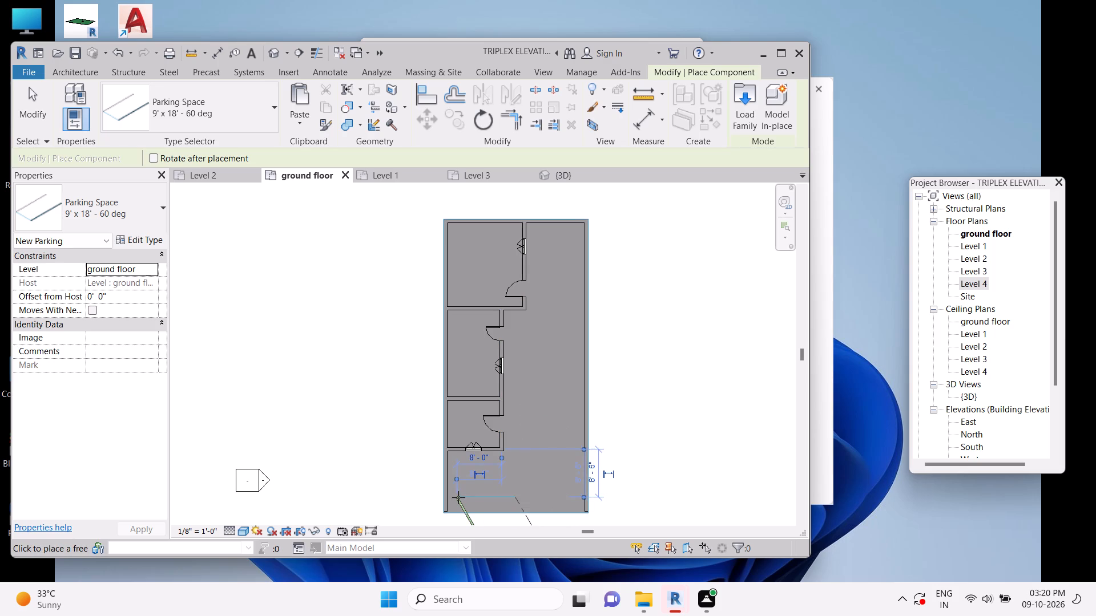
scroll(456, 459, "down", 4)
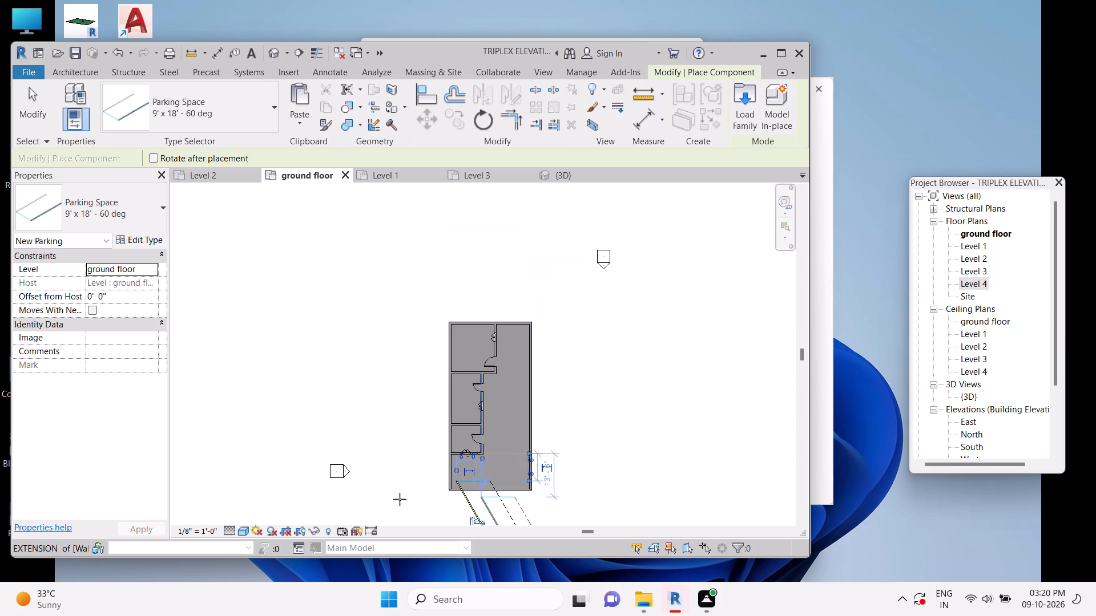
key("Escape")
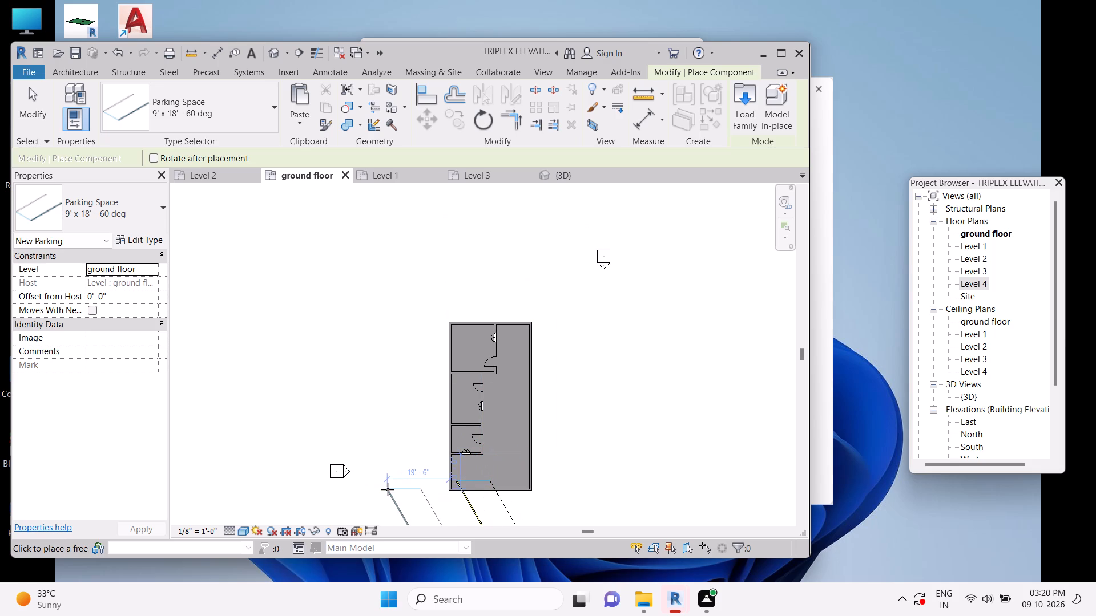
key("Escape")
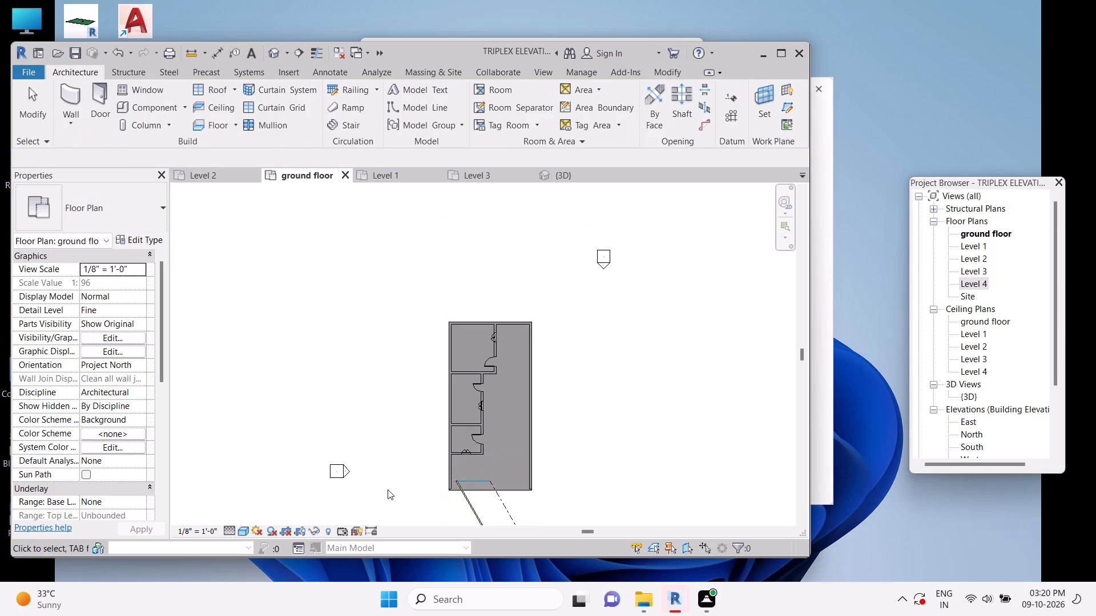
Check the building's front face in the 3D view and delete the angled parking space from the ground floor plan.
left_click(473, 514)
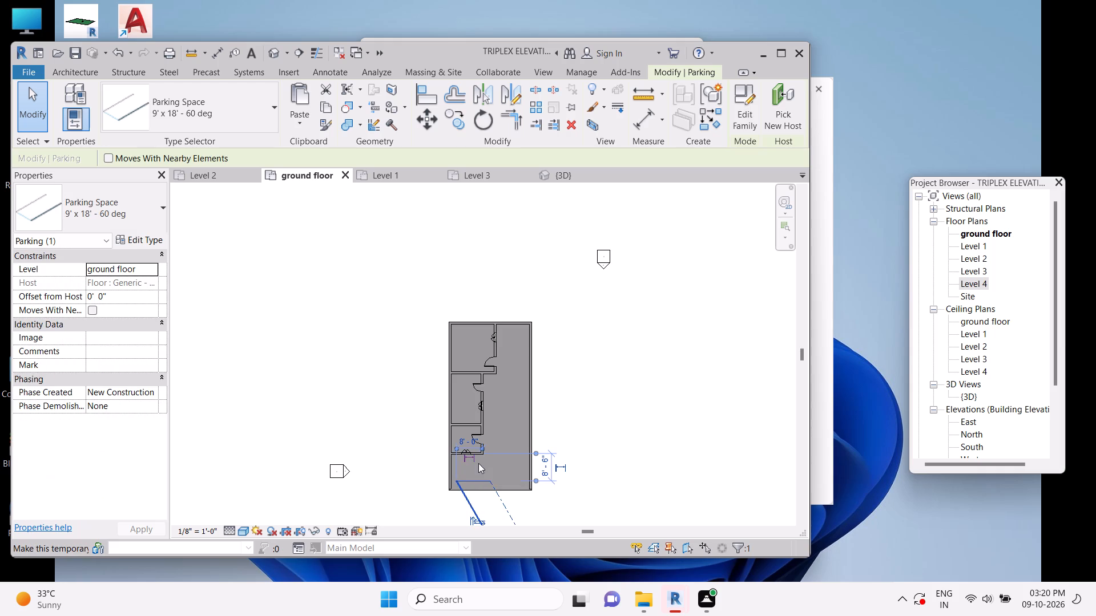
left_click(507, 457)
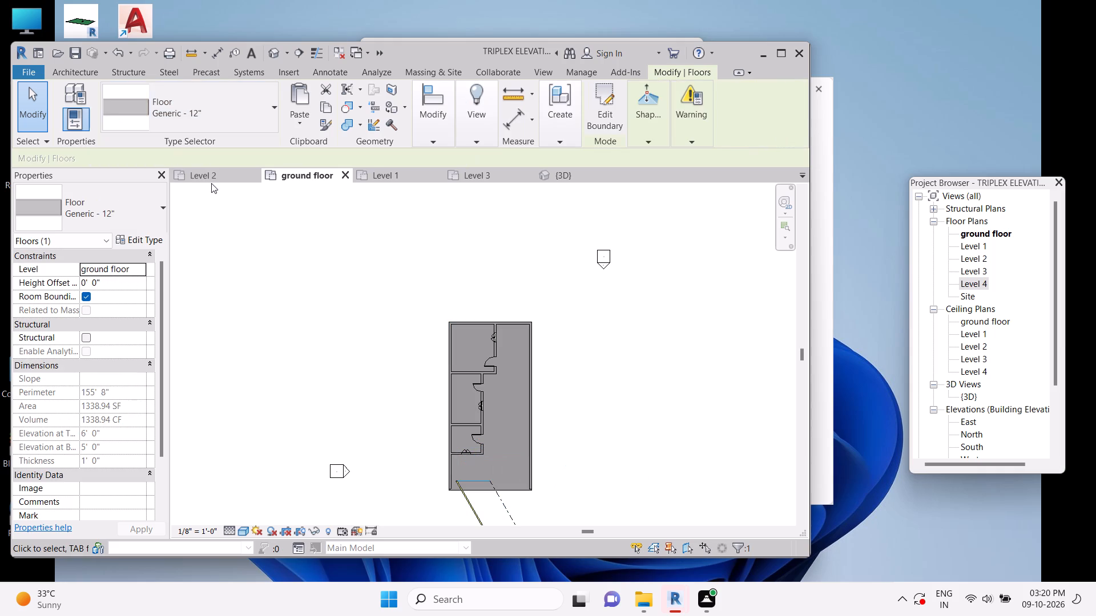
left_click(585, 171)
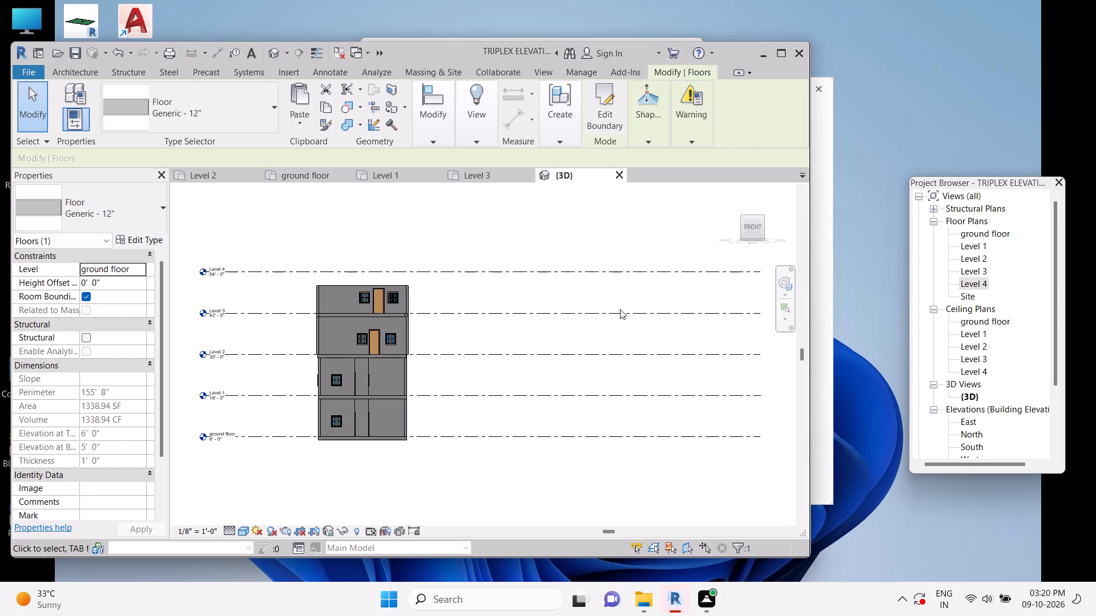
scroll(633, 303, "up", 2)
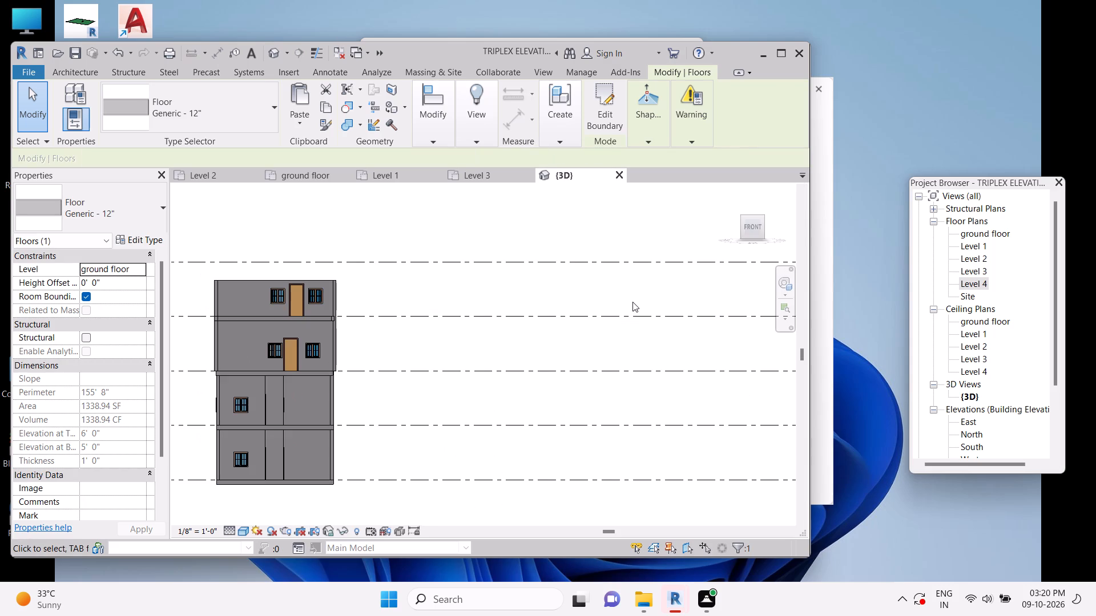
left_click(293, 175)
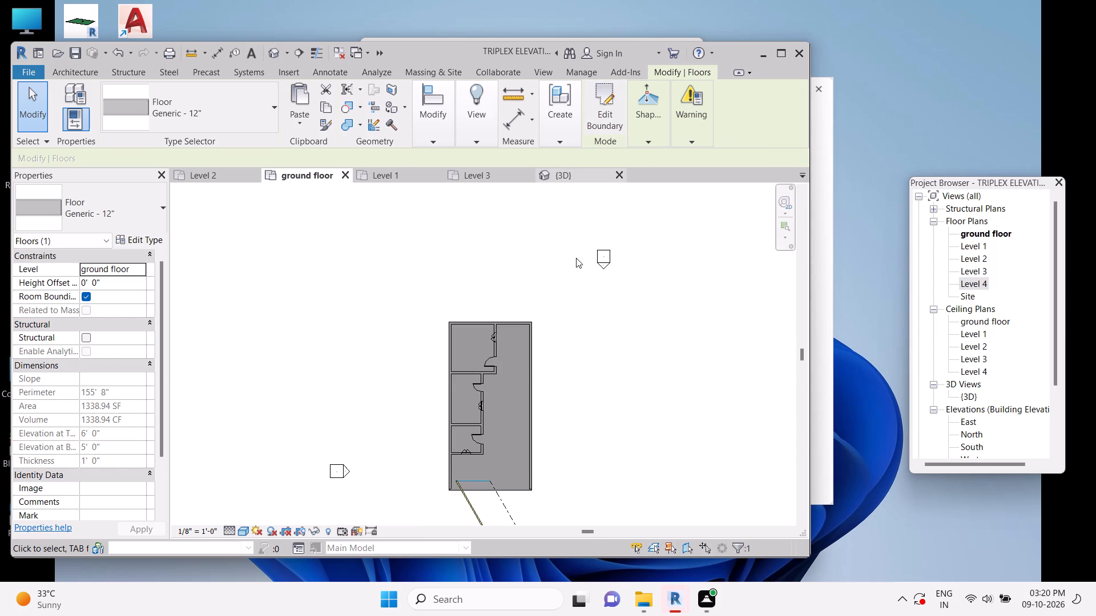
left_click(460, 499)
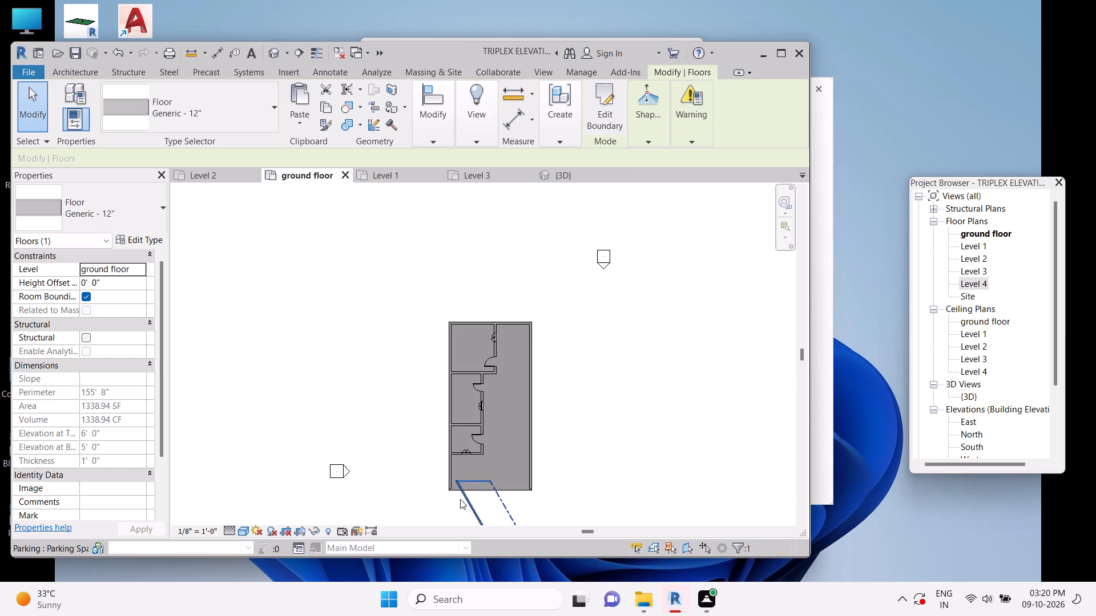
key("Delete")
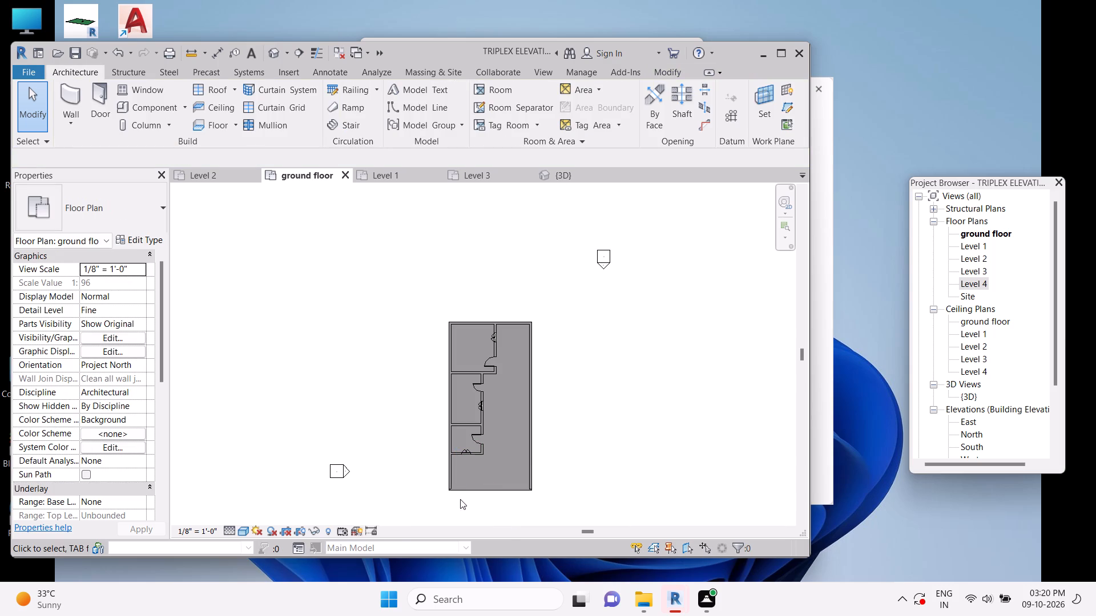
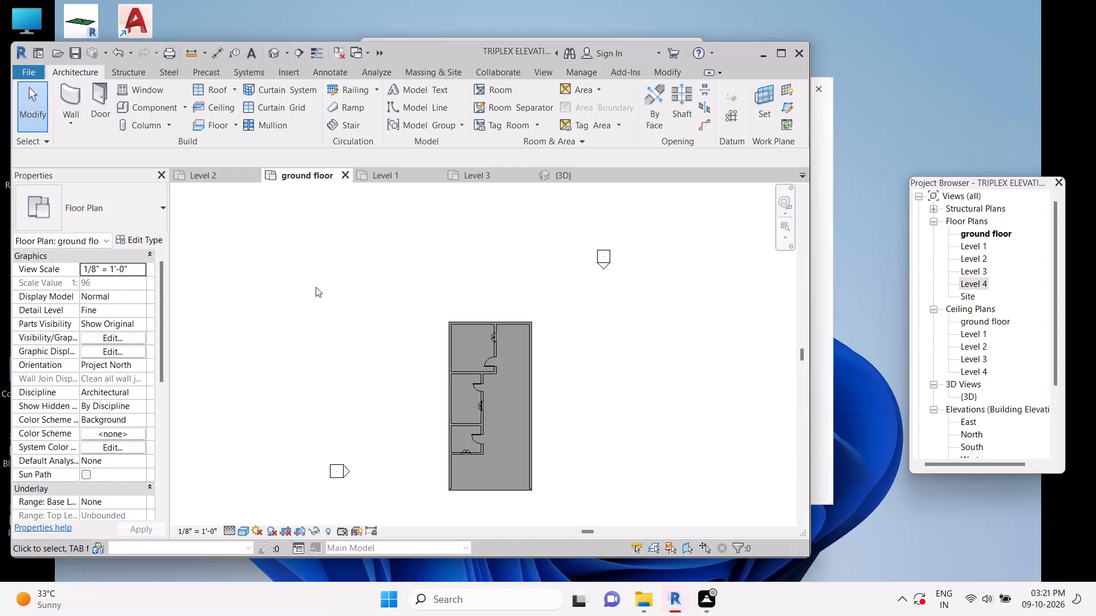
Dismiss the blank Autodesk notification card covering the ground floor plan.
left_click(316, 287)
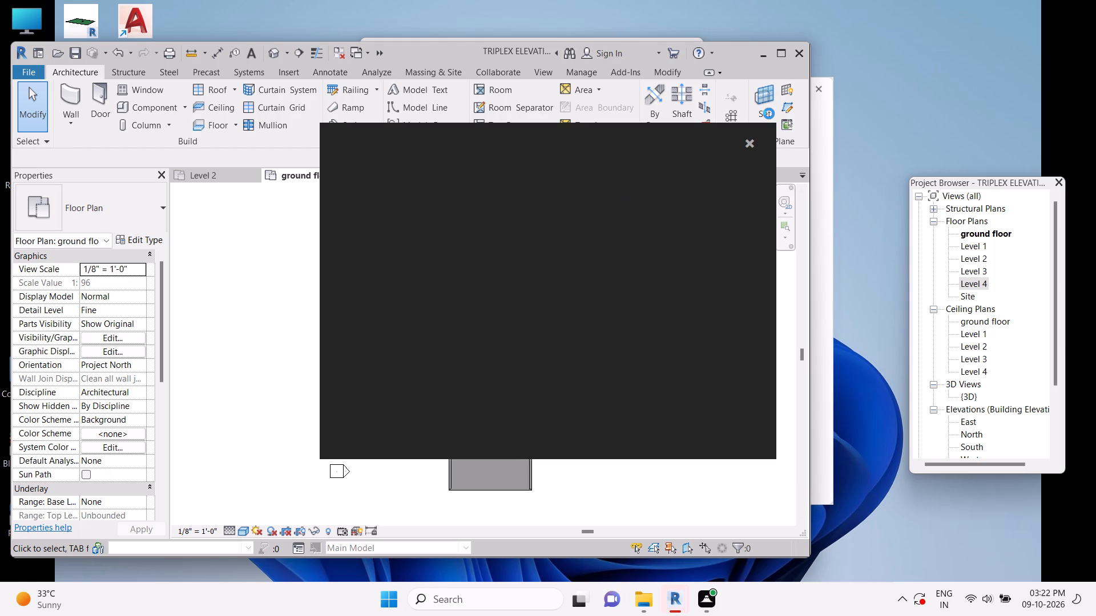
left_click(752, 146)
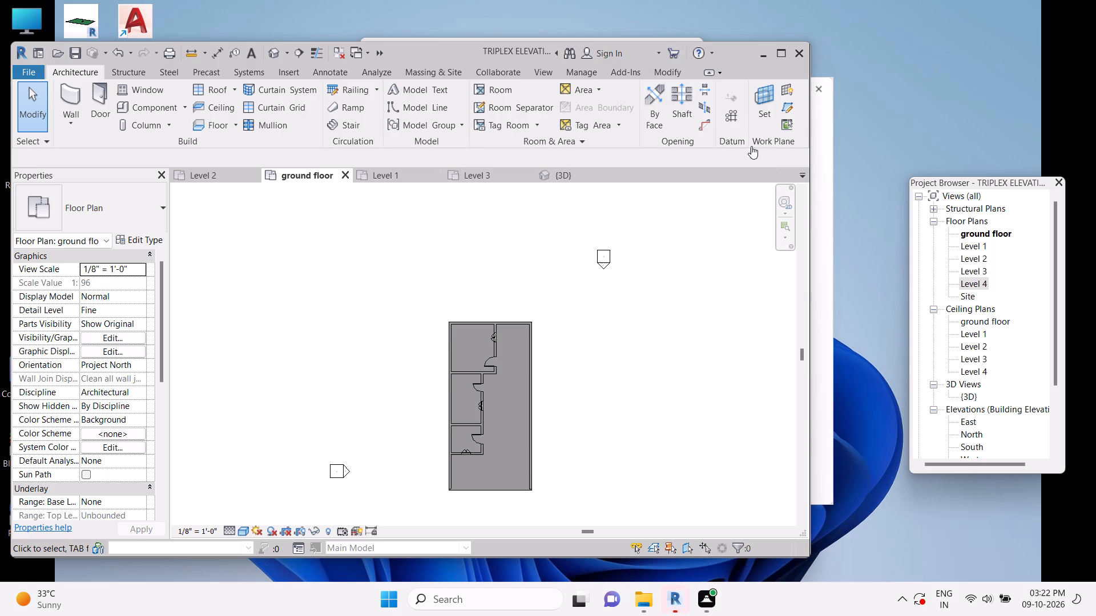
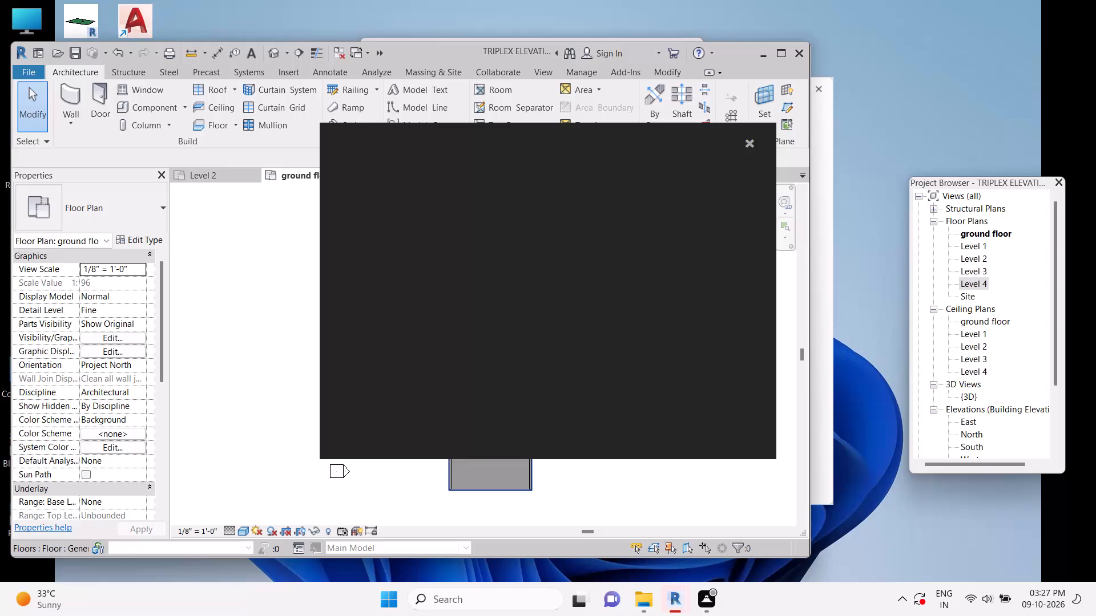
Close the blank Autodesk notification card covering the ground floor plan.
left_click(748, 145)
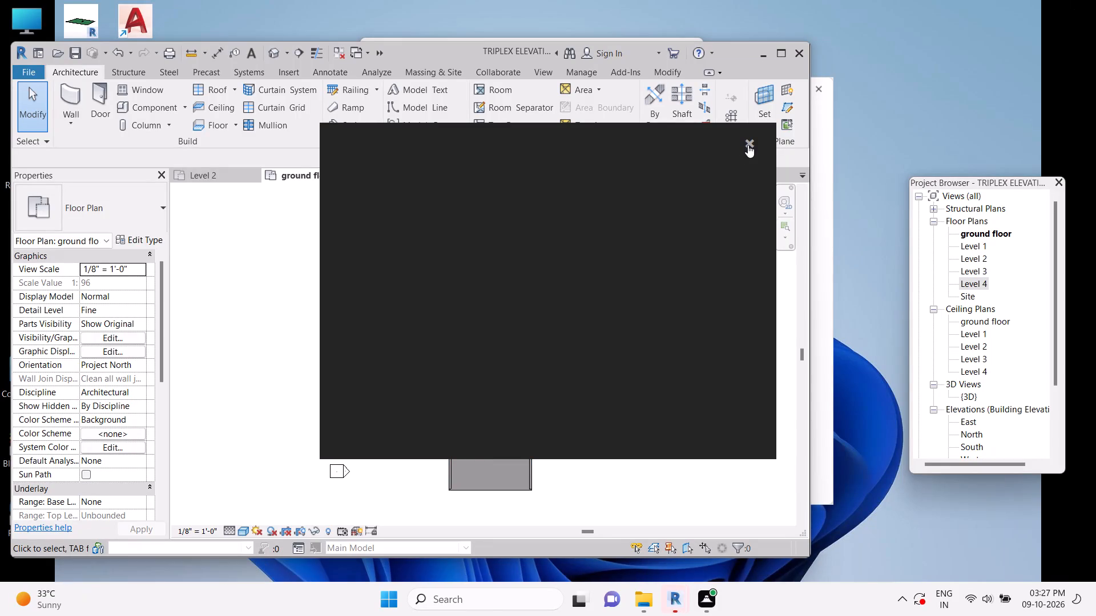
double_click(748, 145)
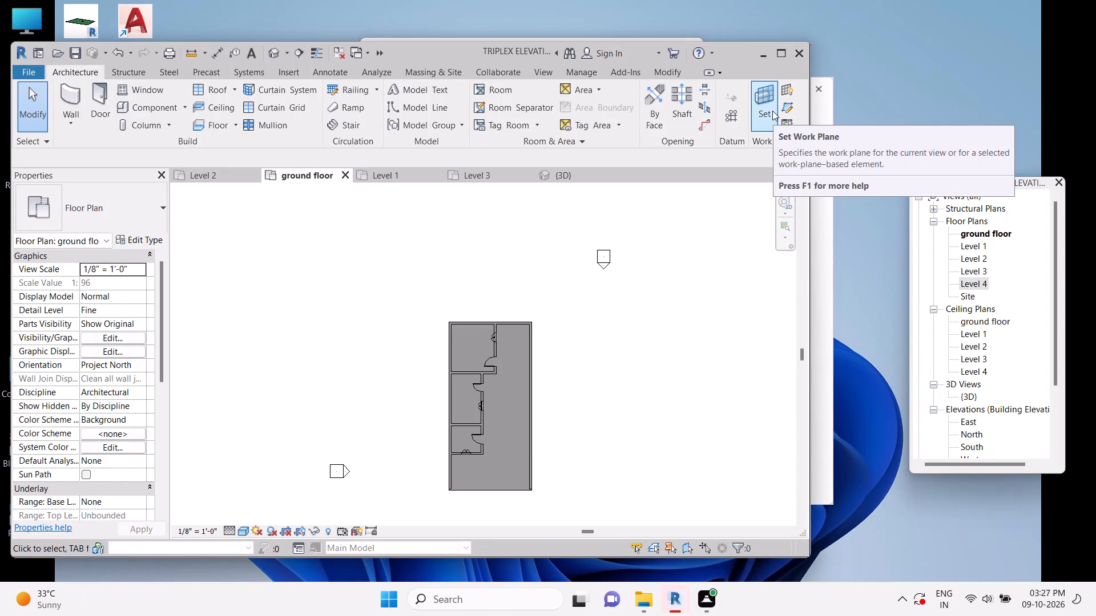
Save the triplex elevation project in response to the save reminder.
left_click(767, 107)
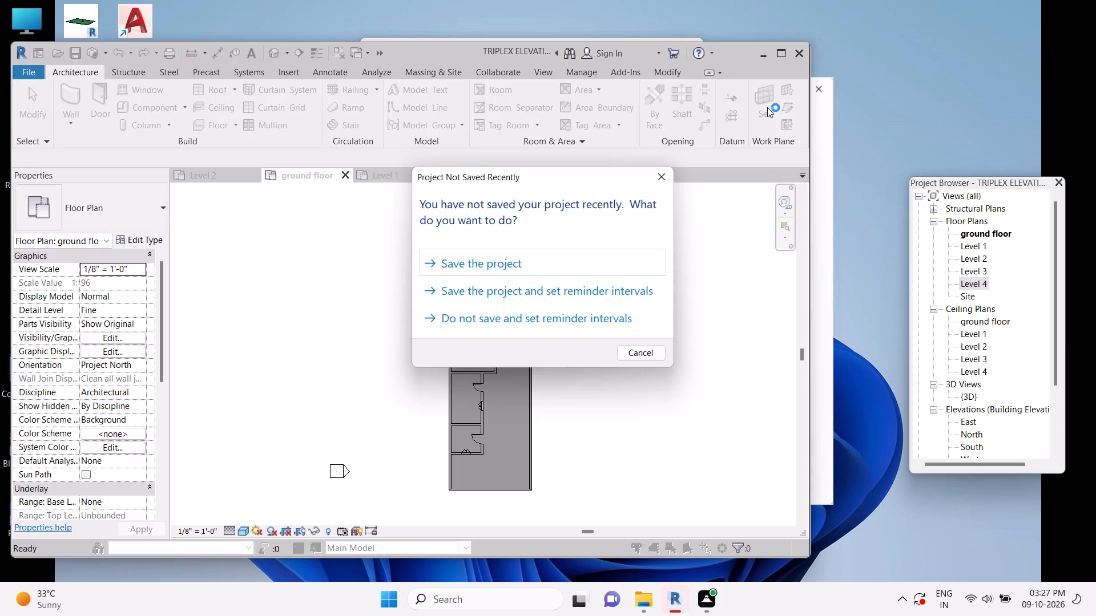
left_click(623, 262)
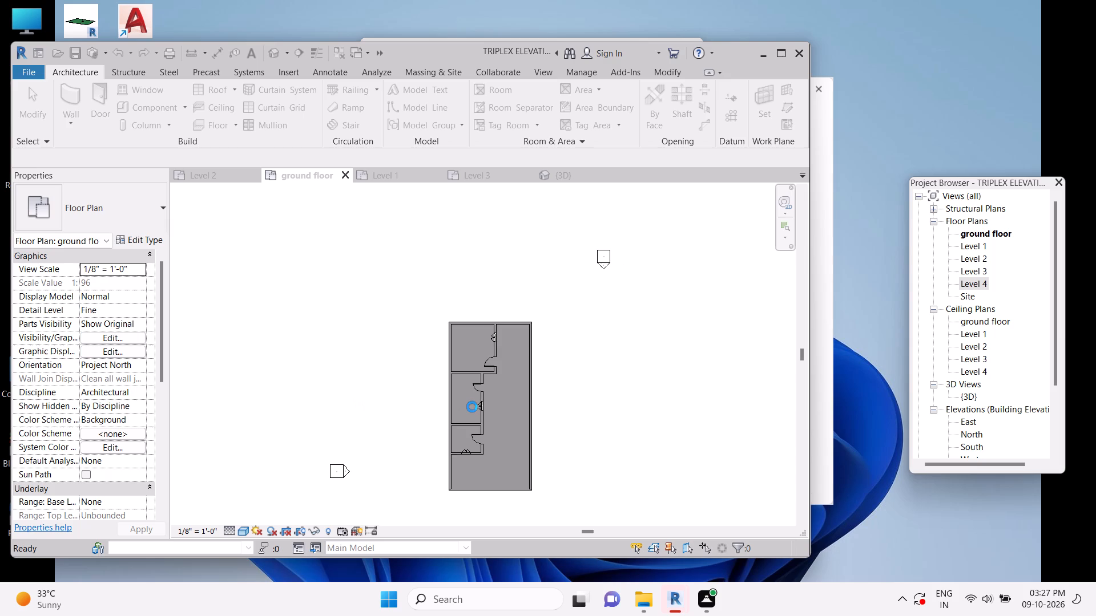
scroll(472, 407, "up", 5)
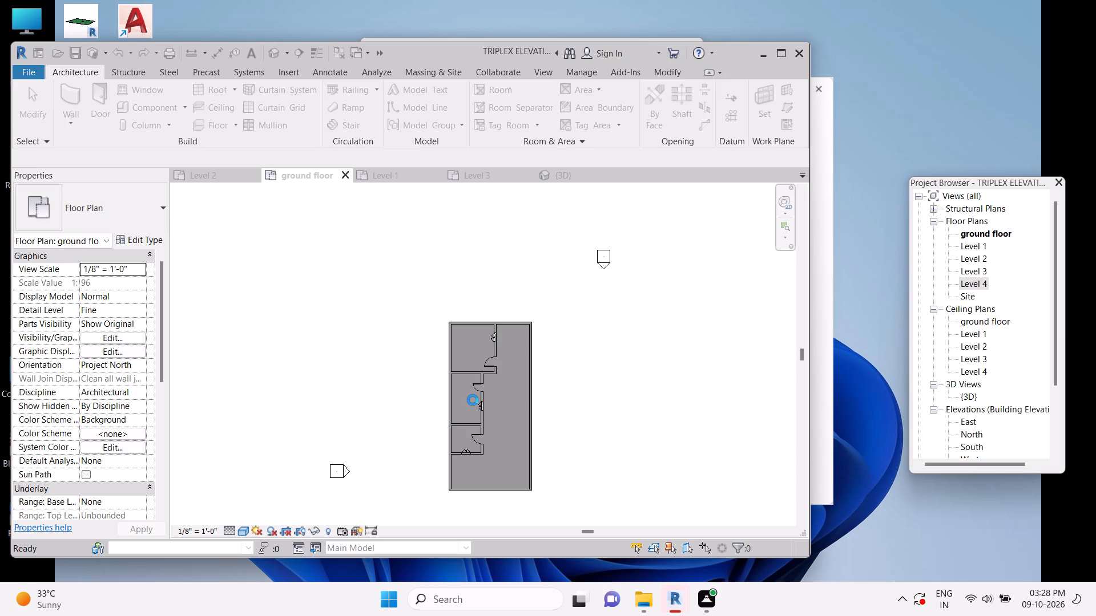
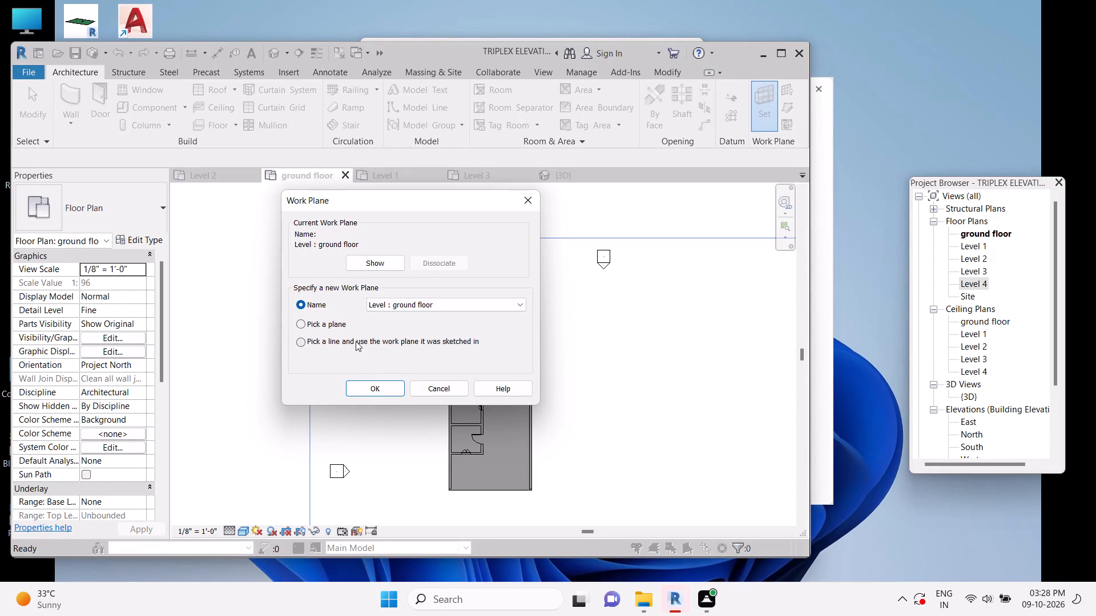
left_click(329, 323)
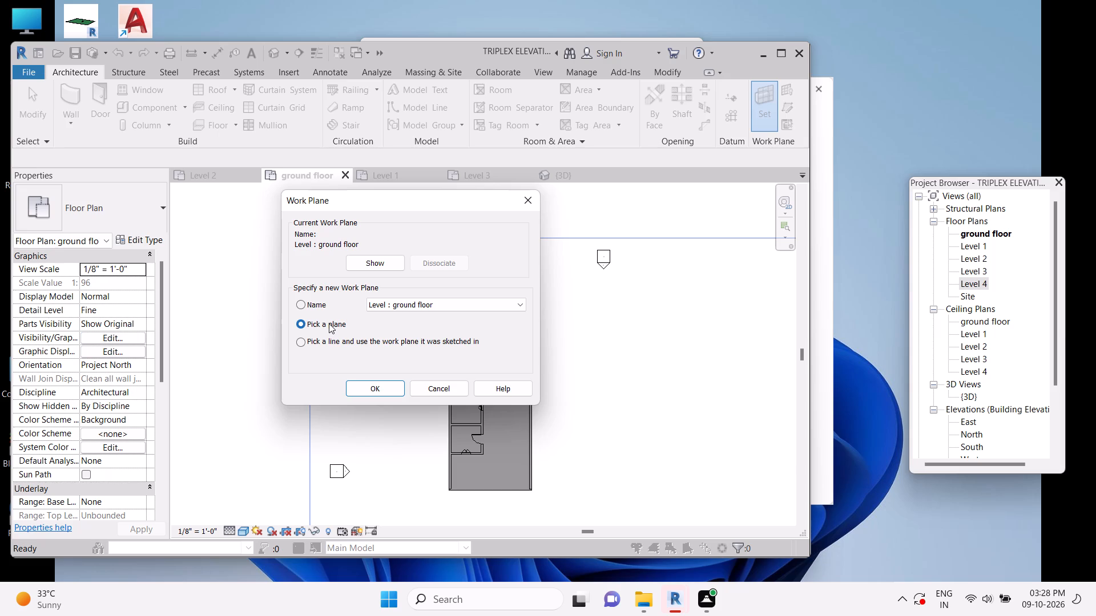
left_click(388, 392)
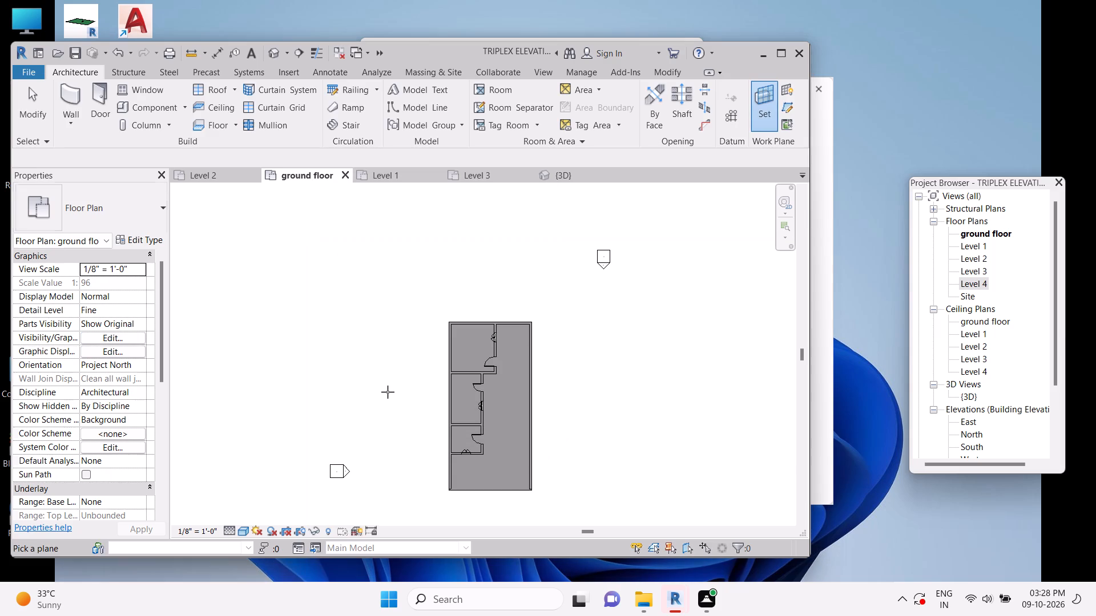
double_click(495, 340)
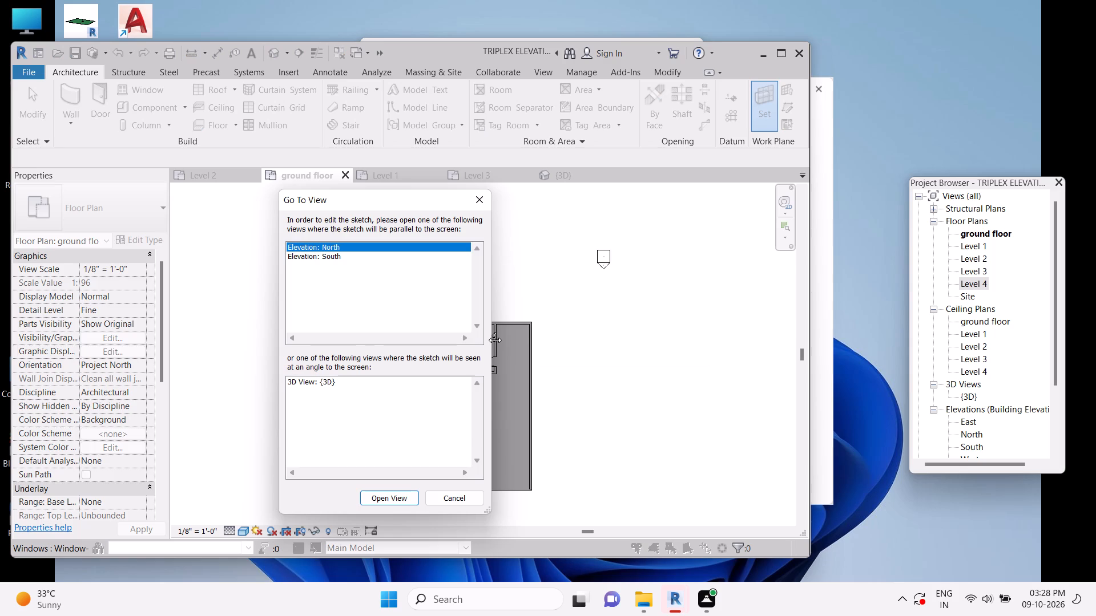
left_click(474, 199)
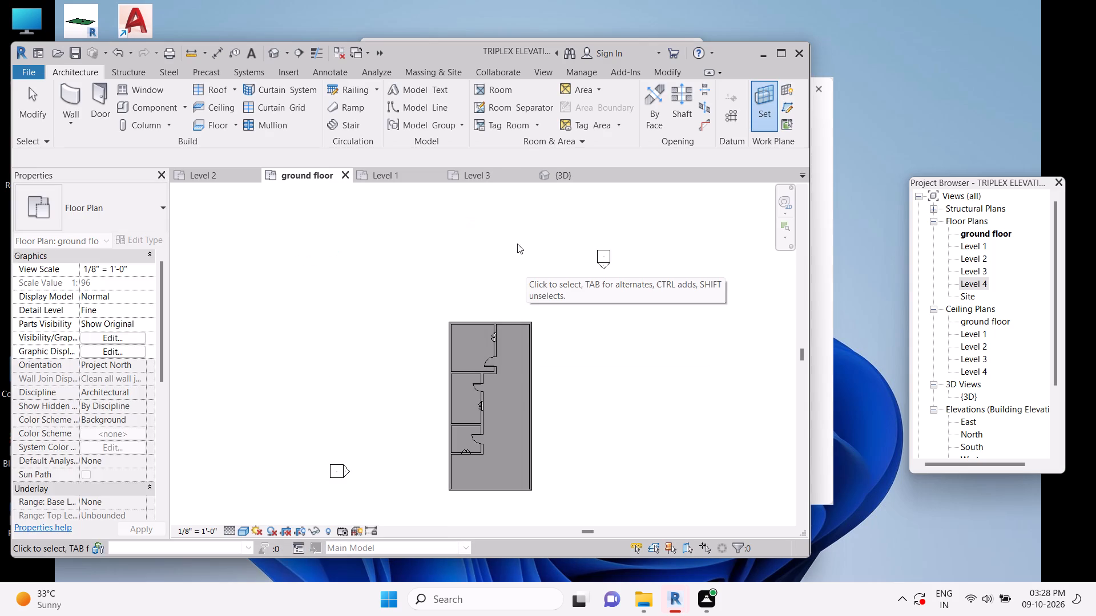
Place 34" x 36" Window-Casement-Double windows in the ground floor's west exterior wall, centred on the upper and middle rooms.
left_click(78, 99)
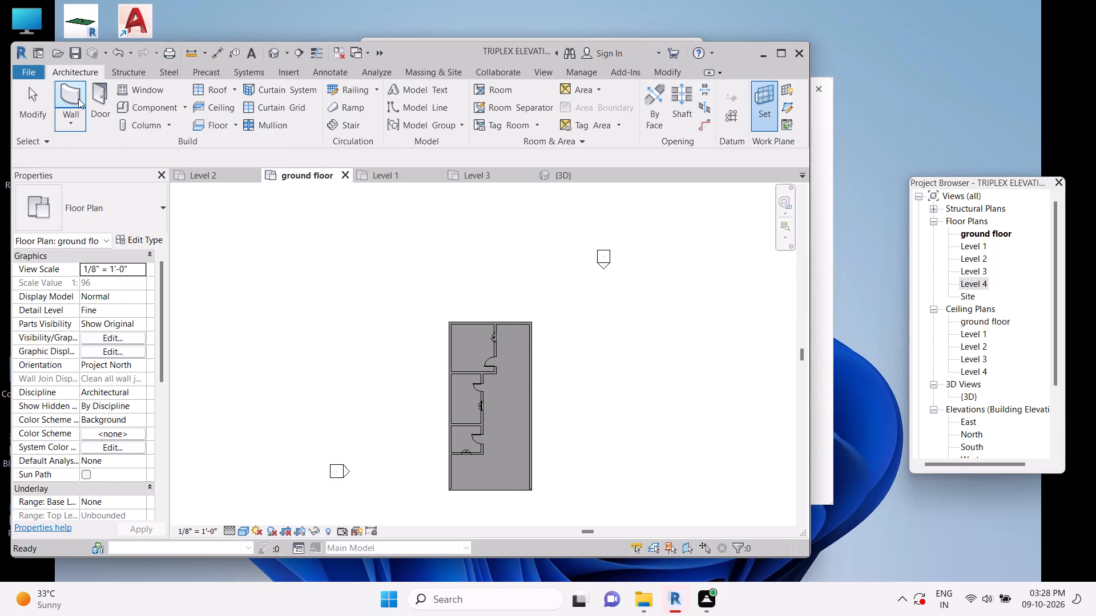
left_click(90, 70)
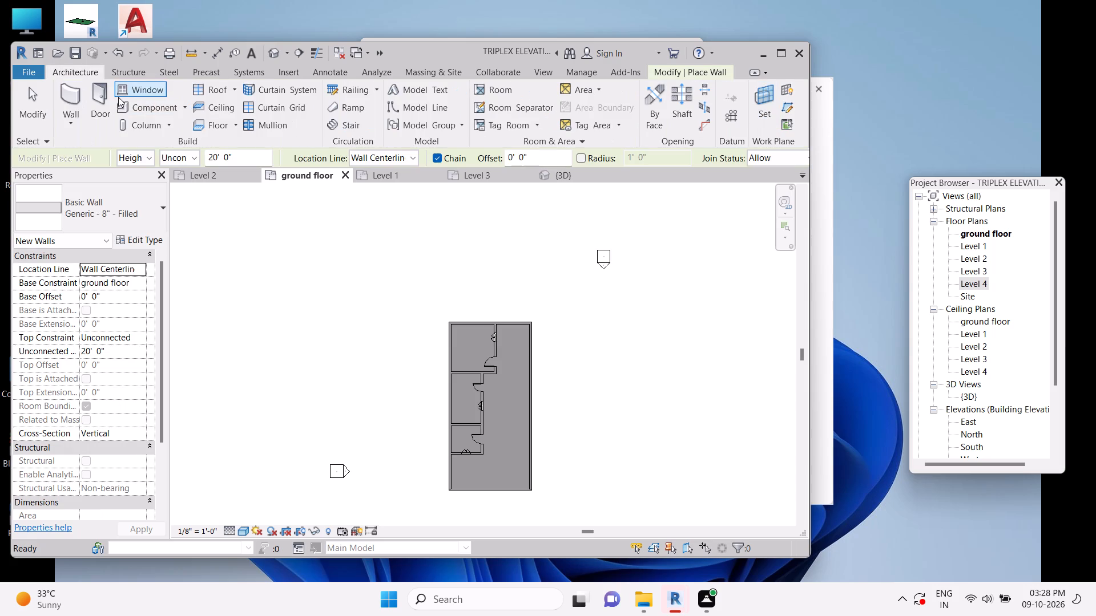
double_click(151, 92)
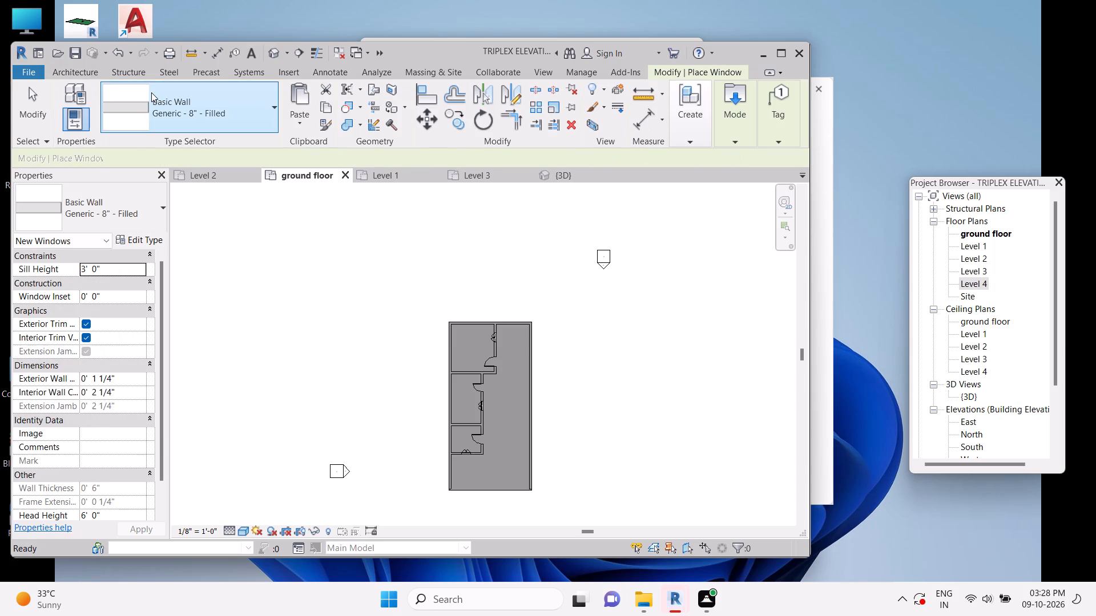
double_click(450, 348)
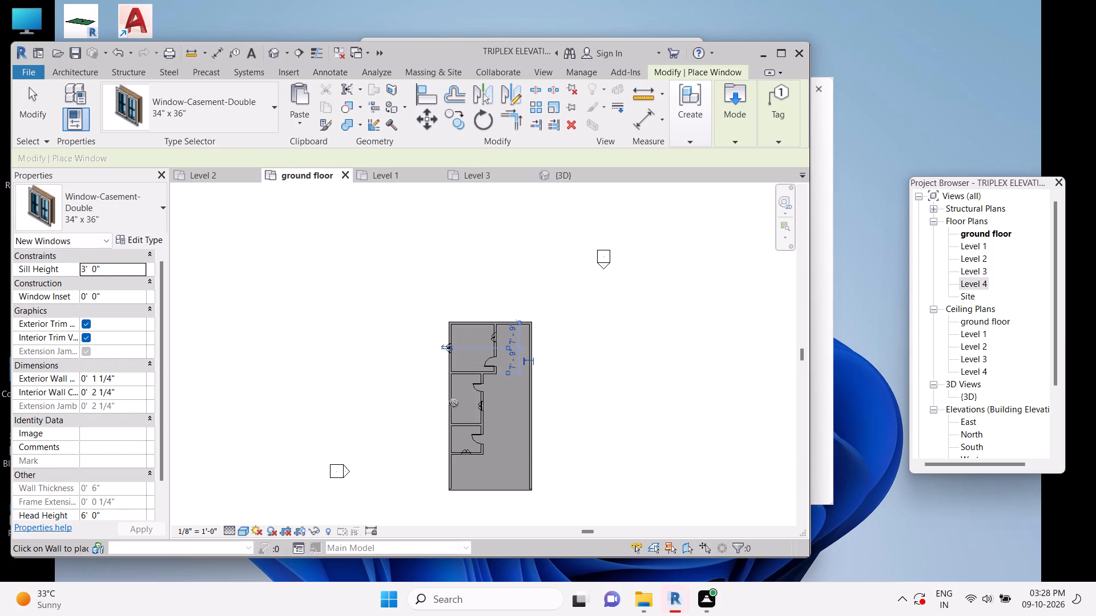
left_click(454, 403)
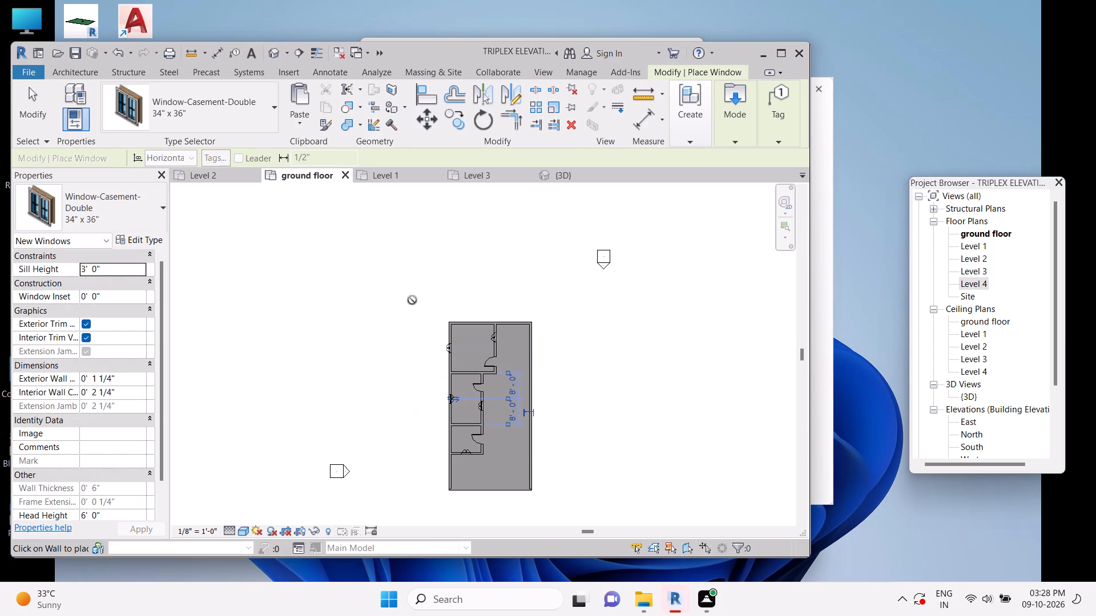
key("Escape")
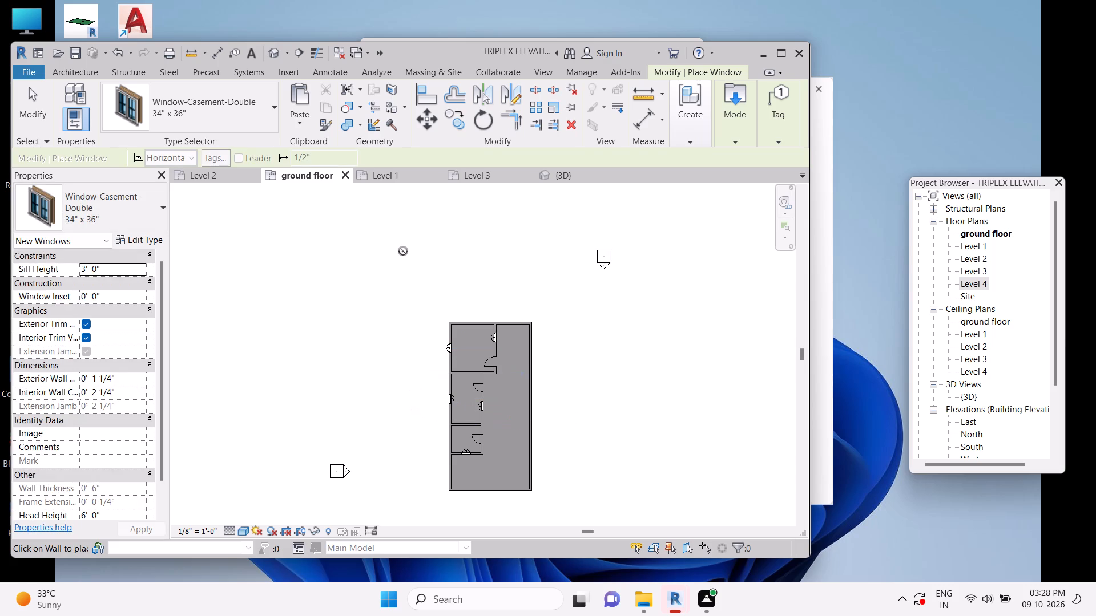
Examine the newly placed ground floor windows from the building's left side in the 3D view.
double_click(566, 180)
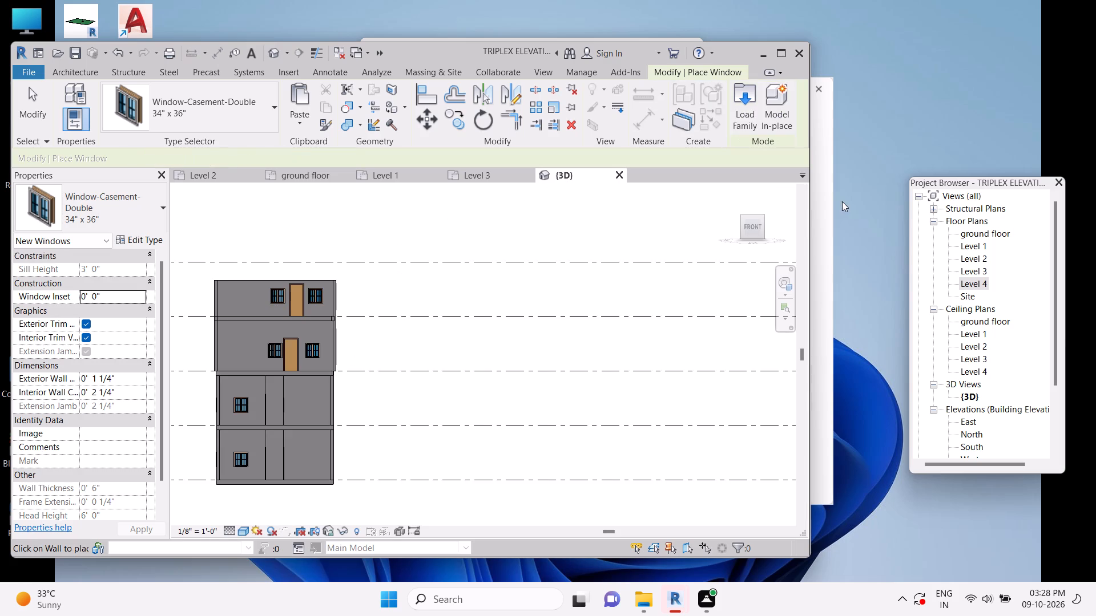
left_click(734, 234)
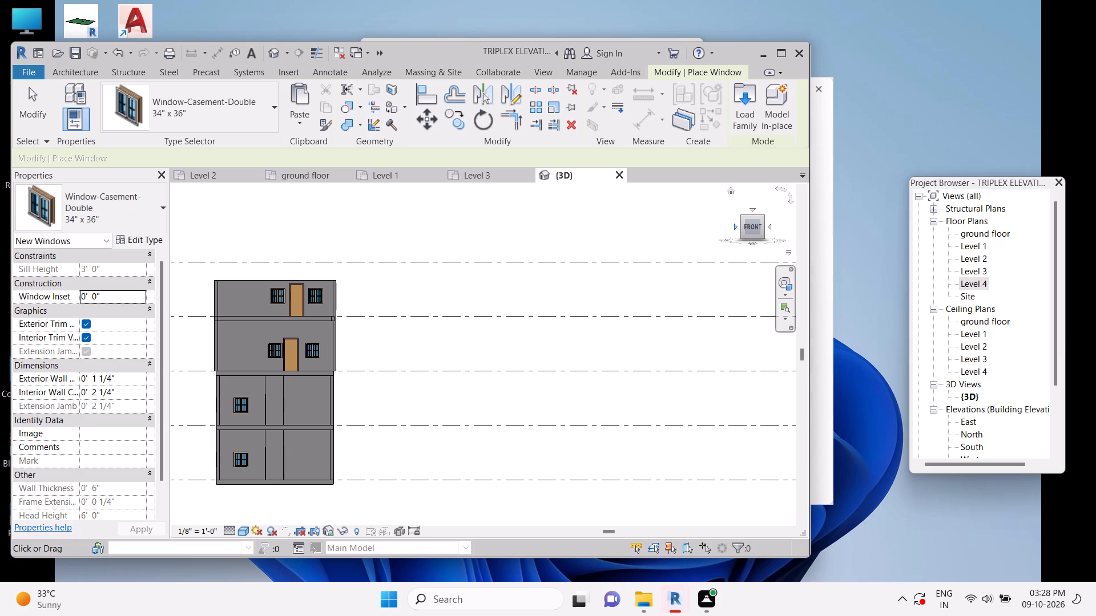
left_click(736, 226)
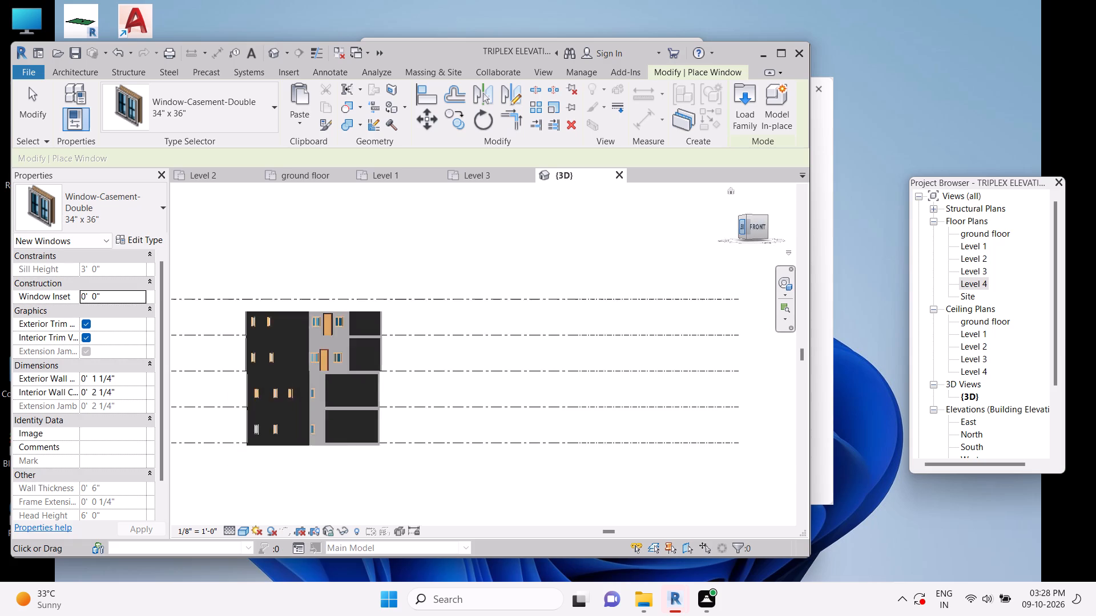
scroll(517, 314, "up", 4)
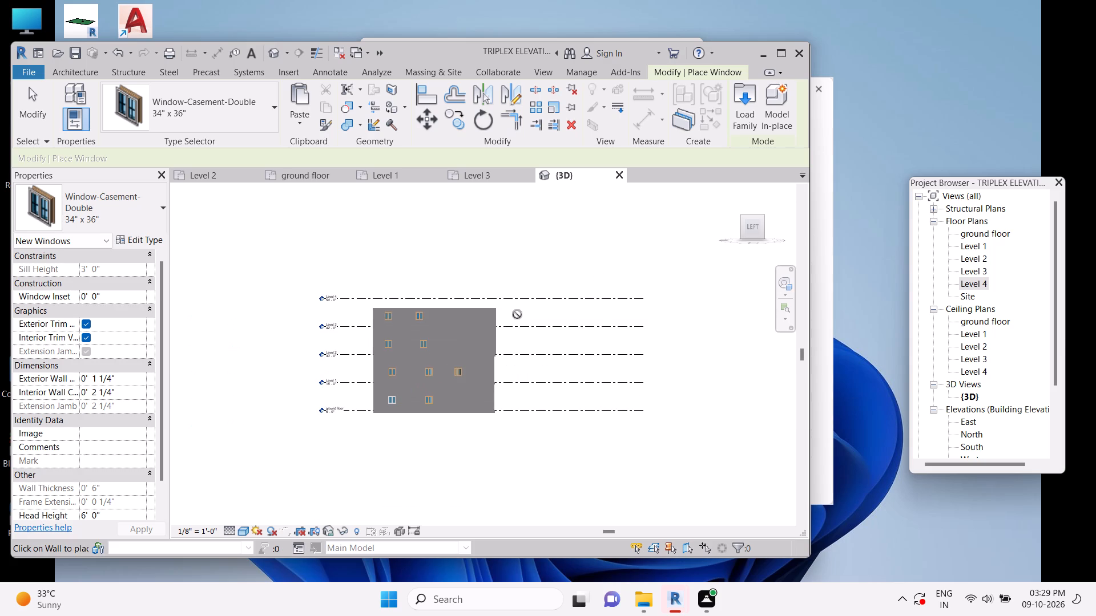
scroll(517, 314, "up", 4)
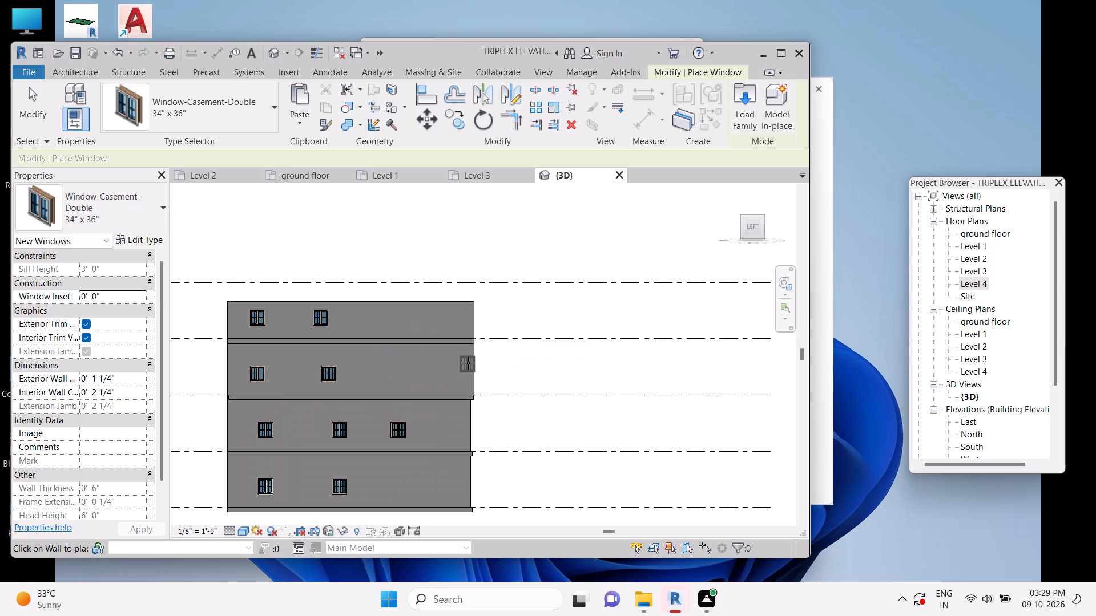
middle_click_drag(343, 480, 361, 465)
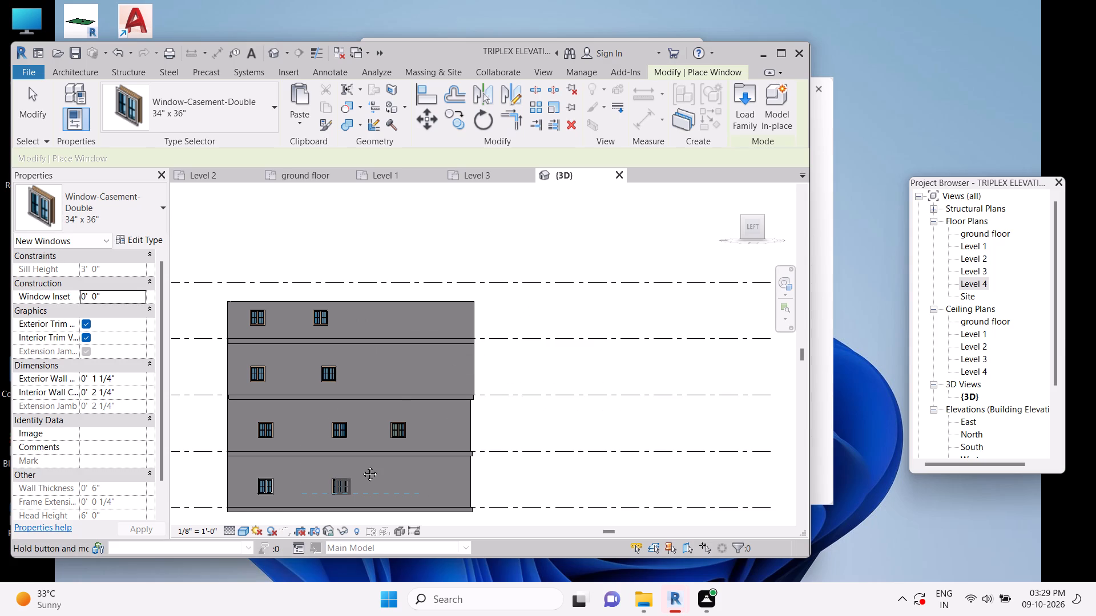
middle_click_drag(361, 465, 429, 434)
scroll(428, 433, "up", 7)
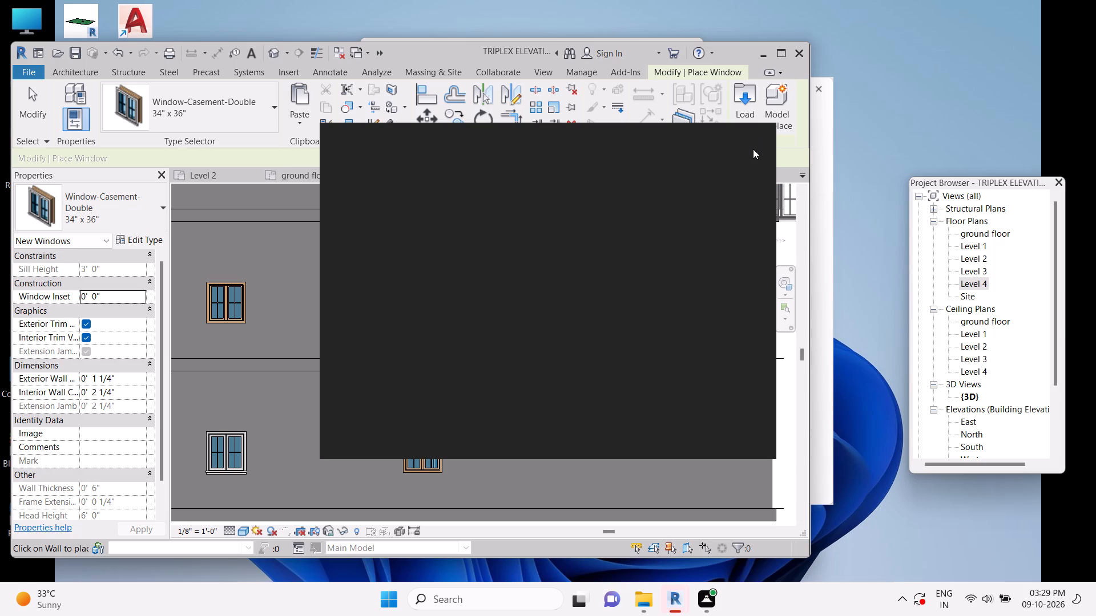
Close the blank Autodesk notification card covering the 3D view and leave window placement.
left_click(751, 148)
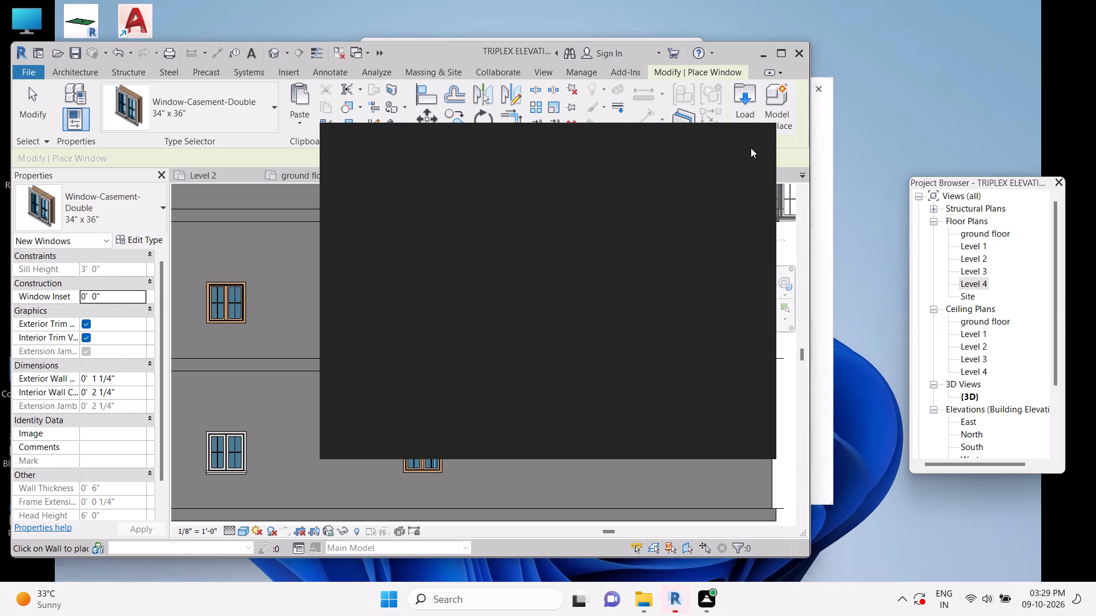
left_click(750, 145)
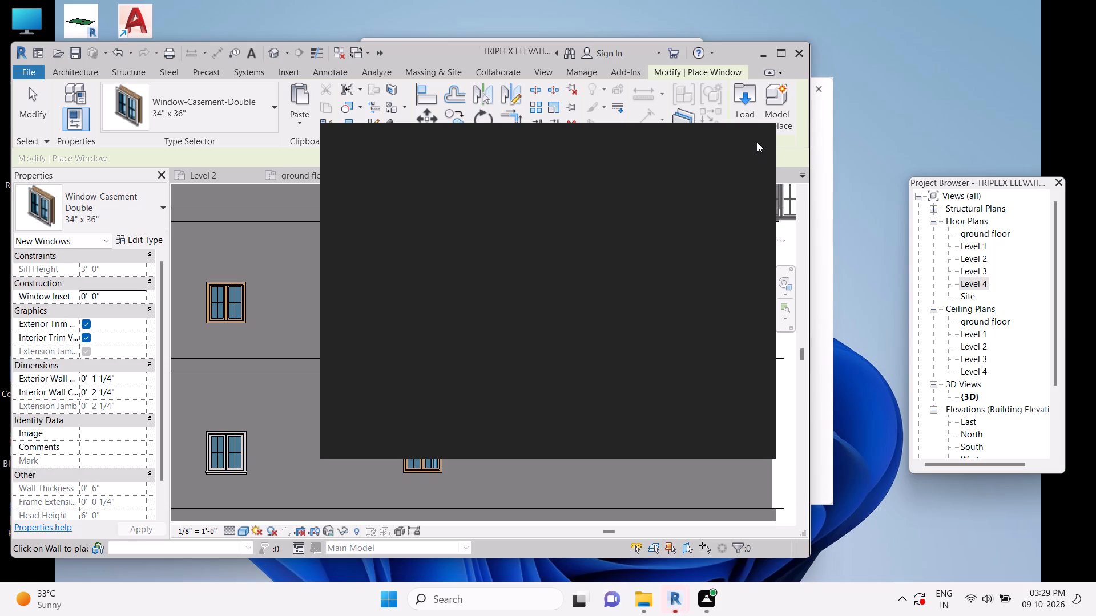
double_click(758, 145)
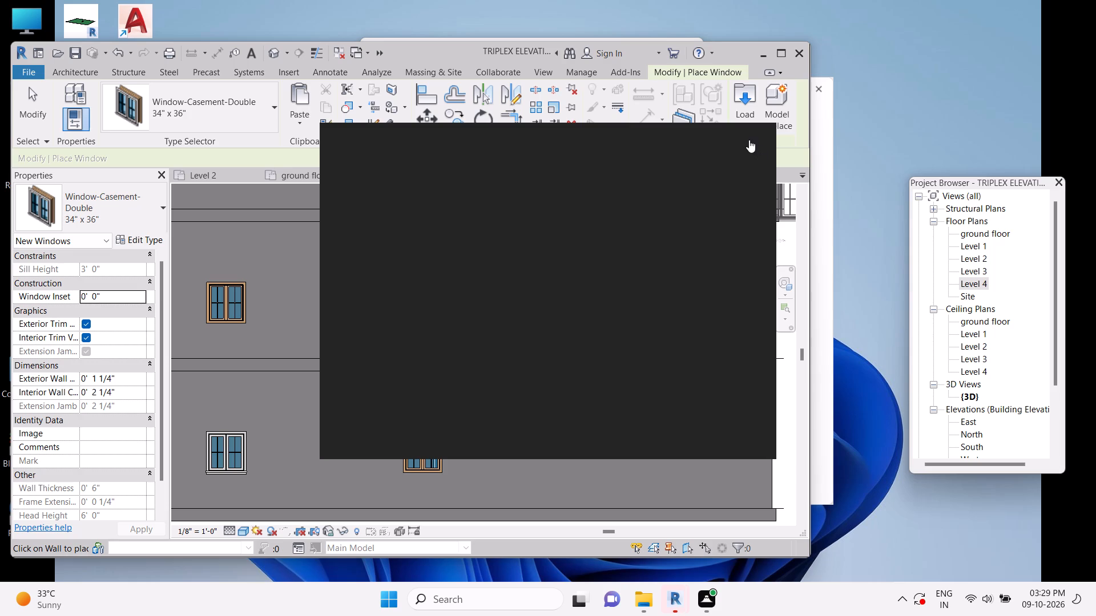
left_click(747, 137)
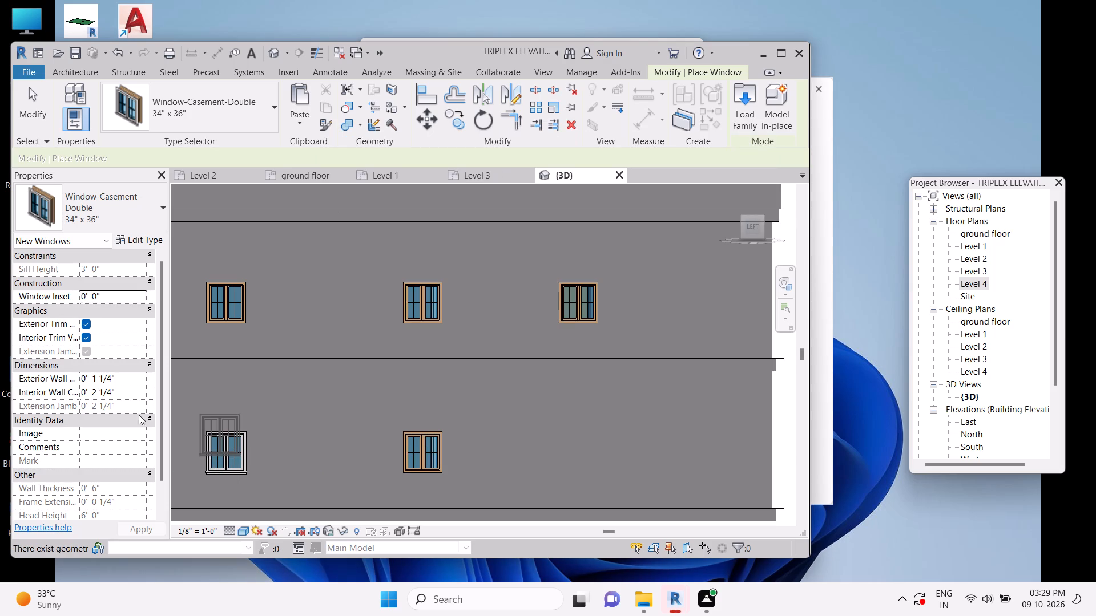
key("Escape")
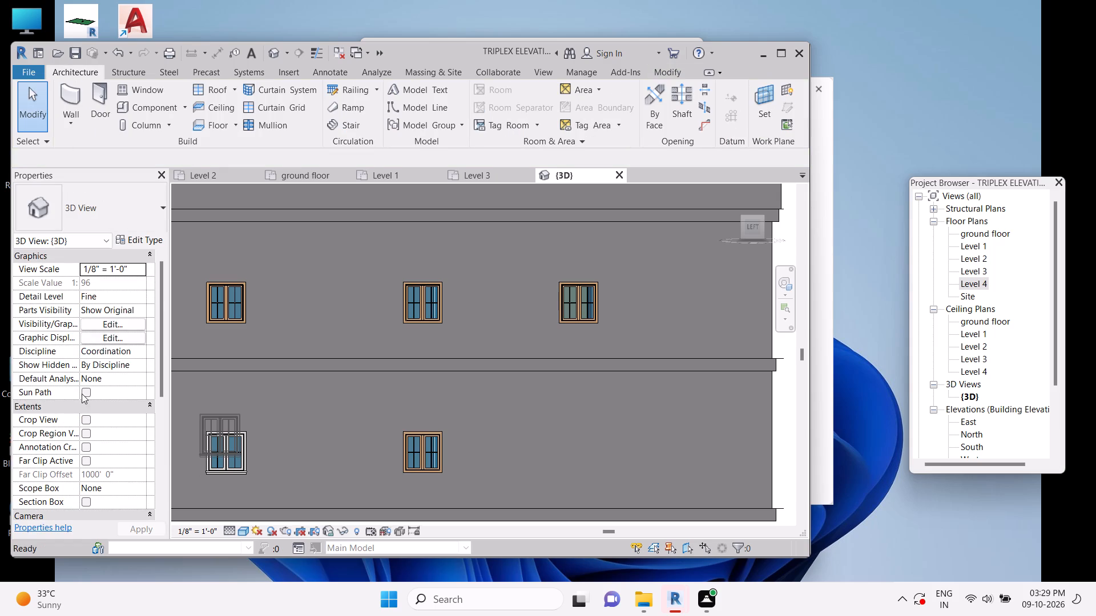
key("Escape")
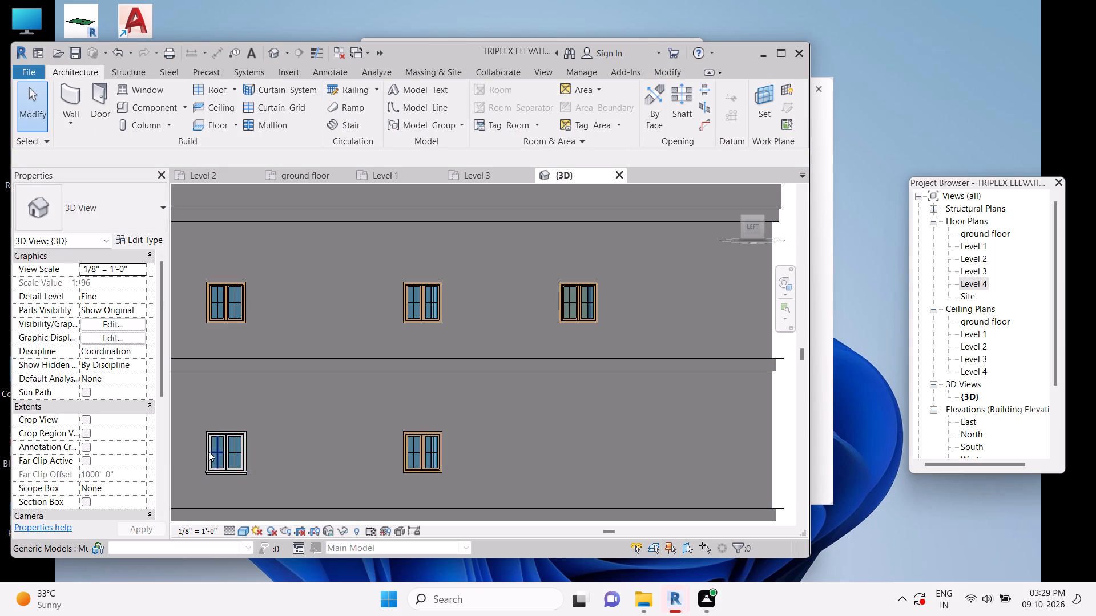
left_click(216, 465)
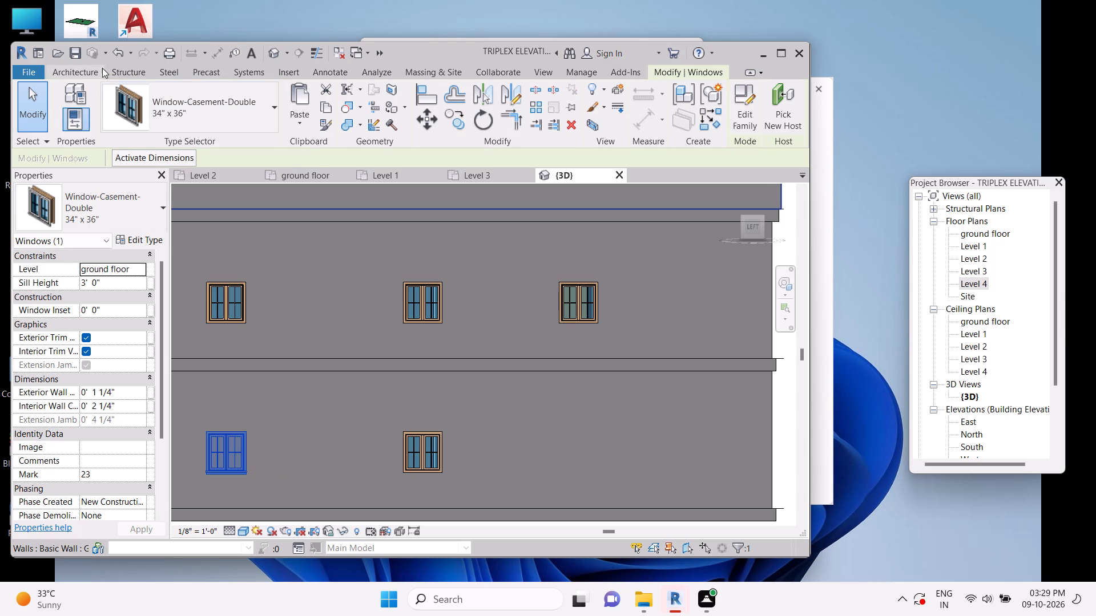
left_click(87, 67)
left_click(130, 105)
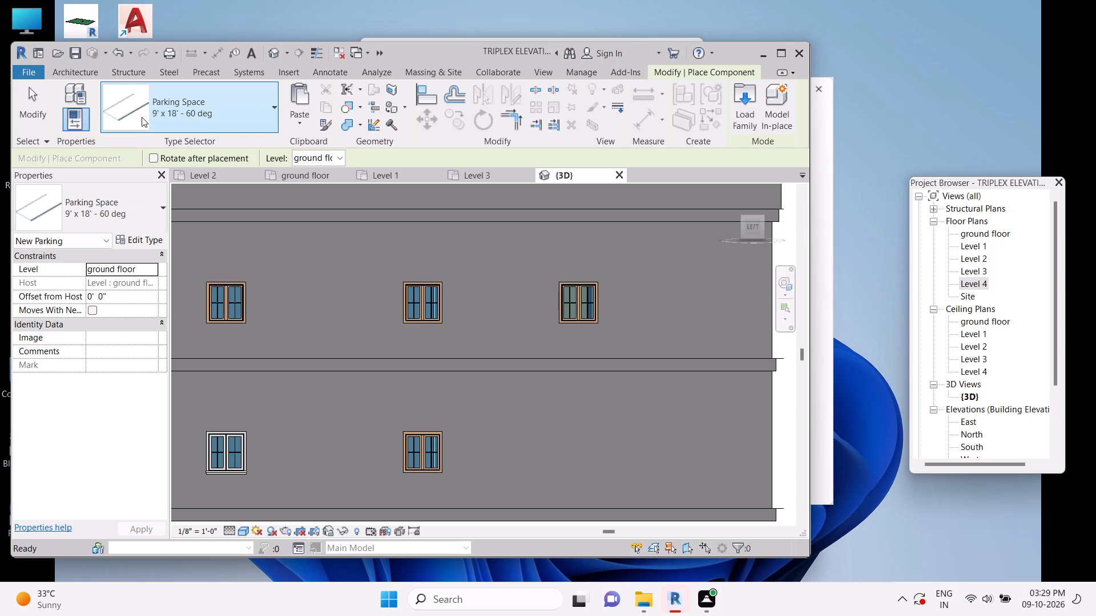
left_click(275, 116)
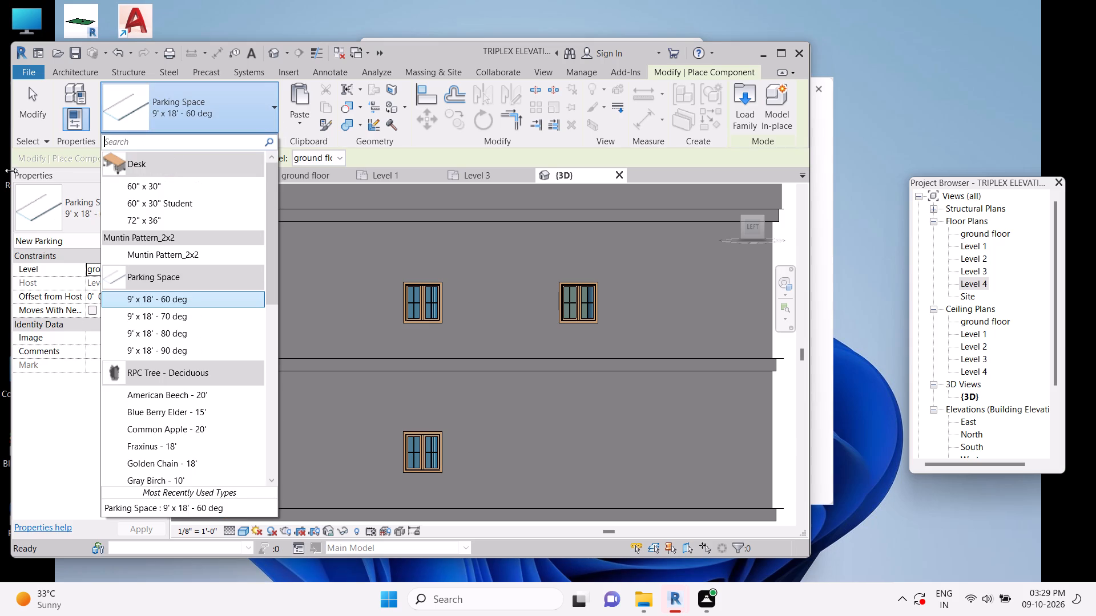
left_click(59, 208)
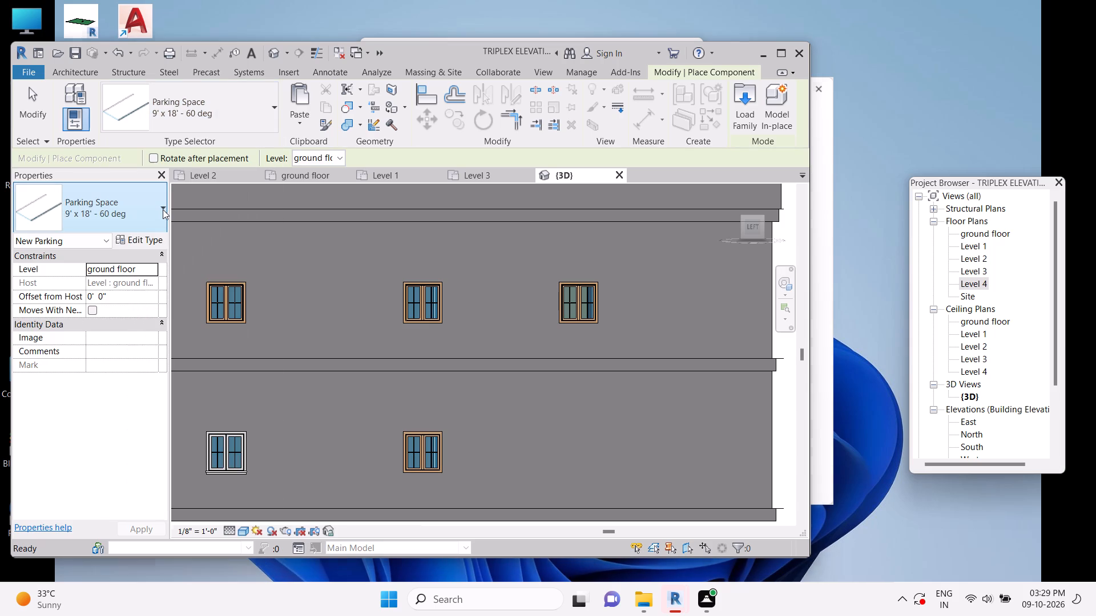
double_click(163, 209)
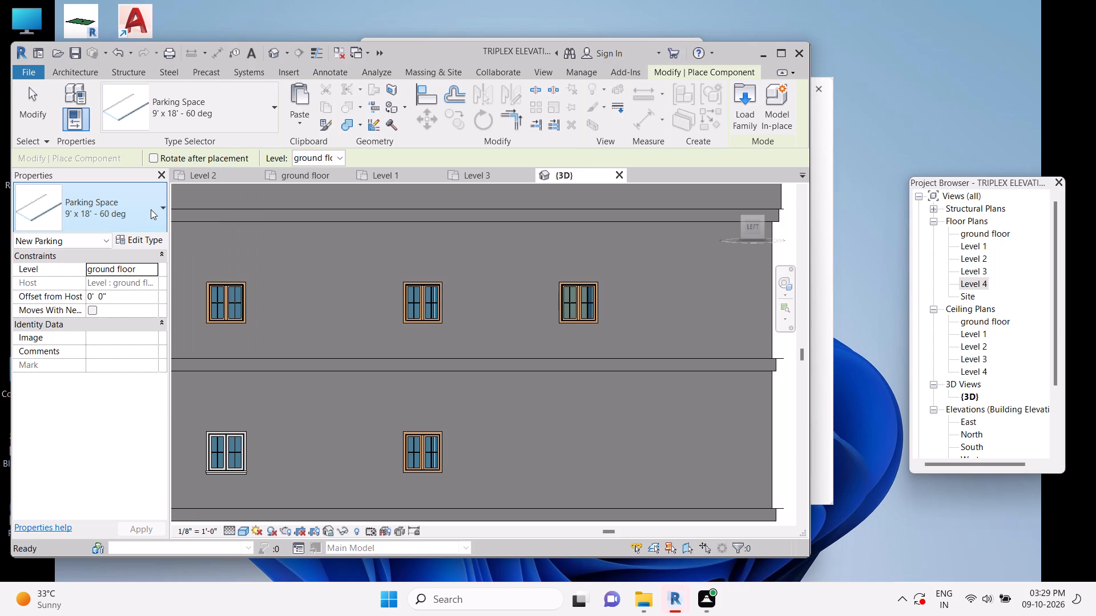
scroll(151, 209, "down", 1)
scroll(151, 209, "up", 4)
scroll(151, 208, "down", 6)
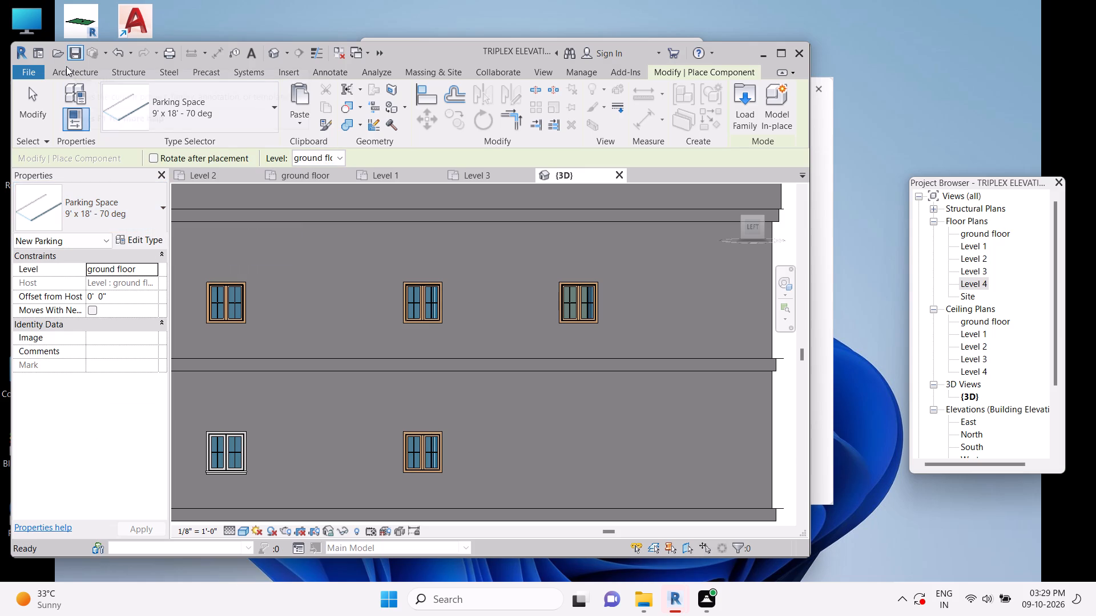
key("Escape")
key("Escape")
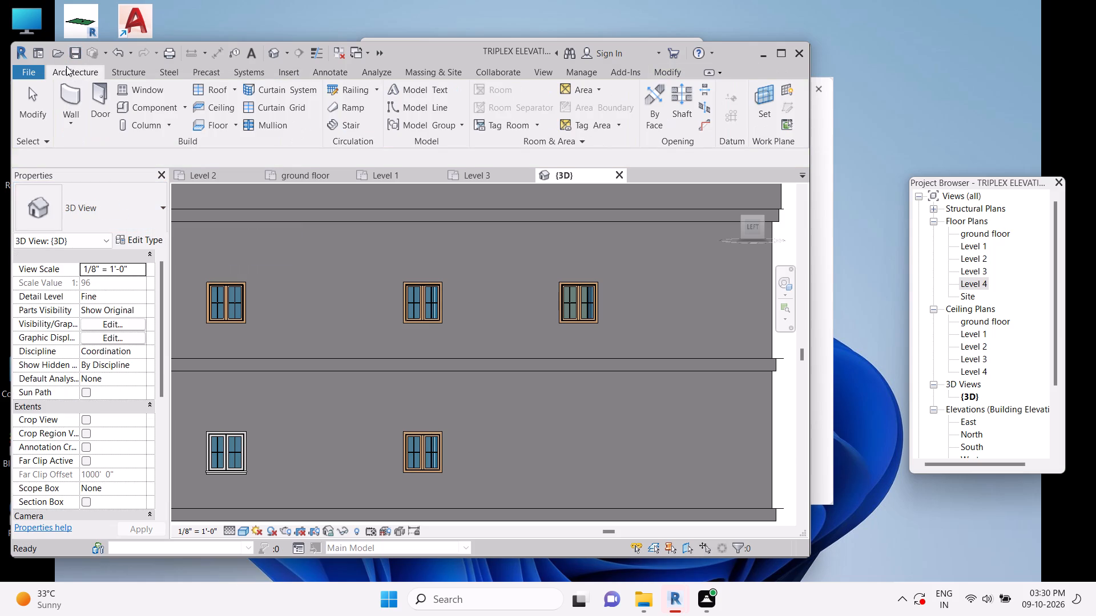
Undo the two most recent model edits while in the 3D view of the left wall.
key("ctrl+z")
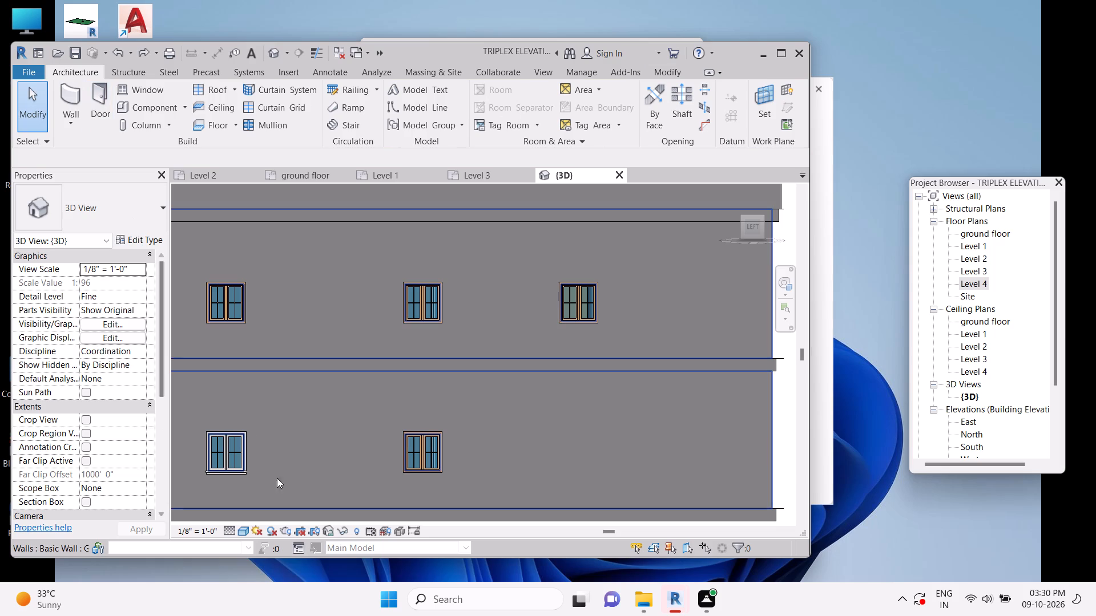
left_click(241, 447)
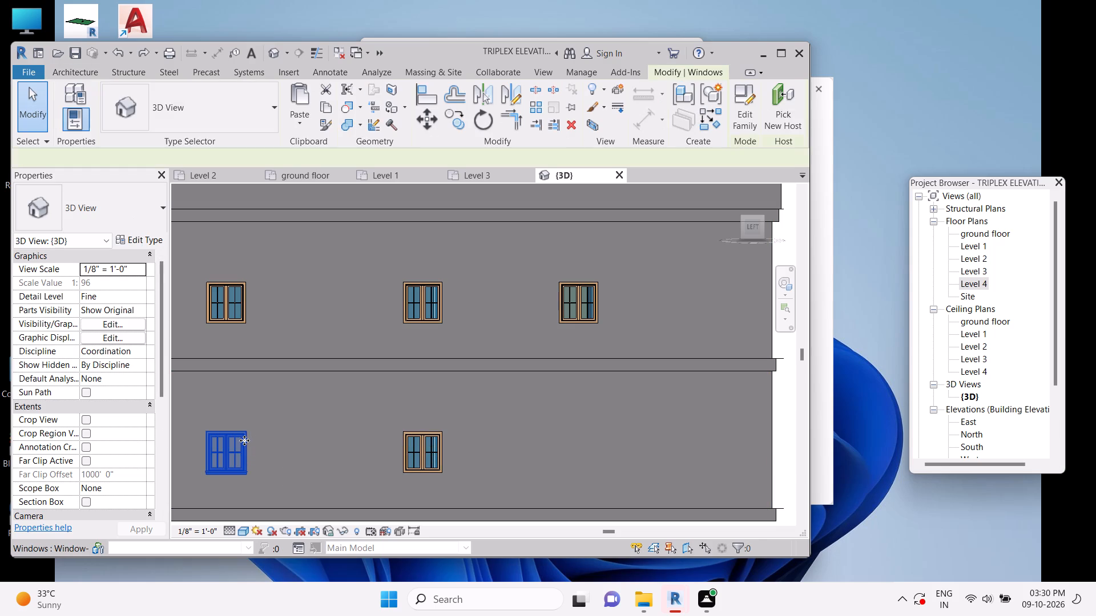
key("ctrl+z")
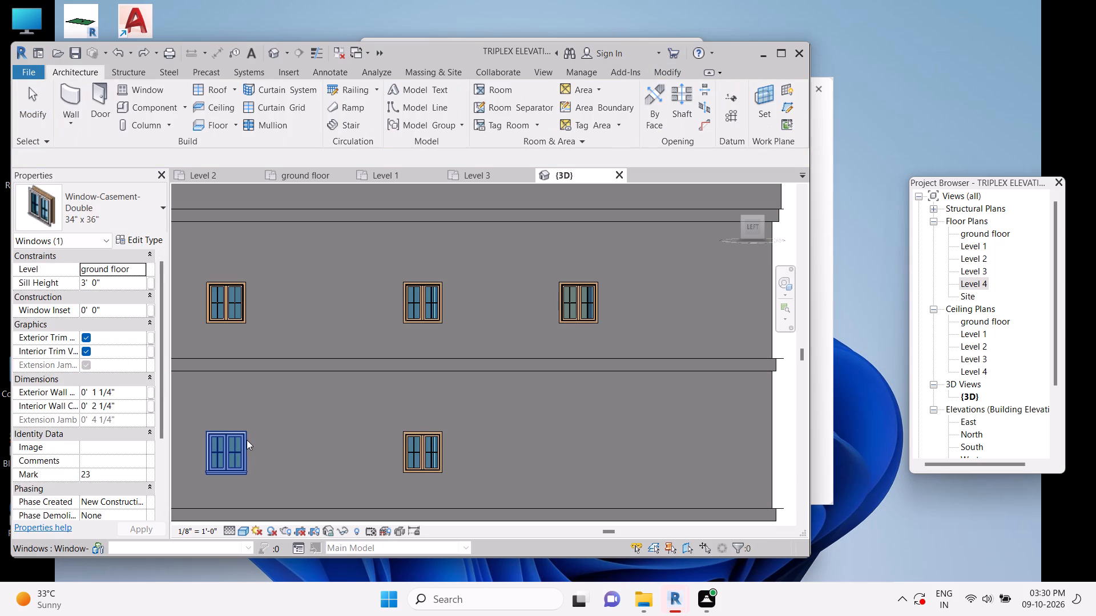
left_click(881, 477)
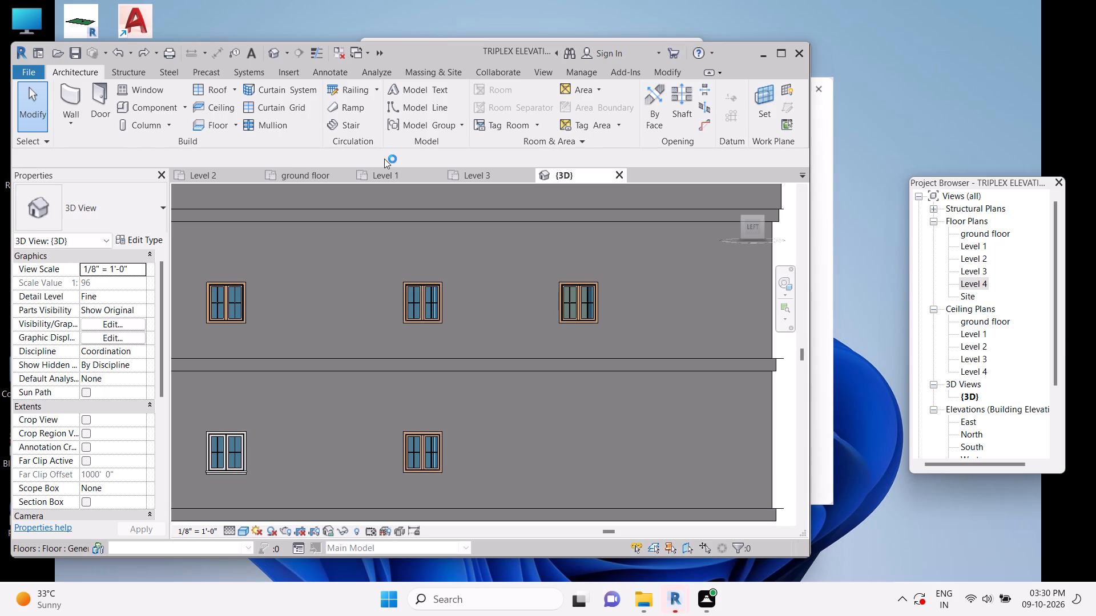
Compare the two west wall windows of the ground floor in the floor plan and in the 3D left view.
left_click(311, 175)
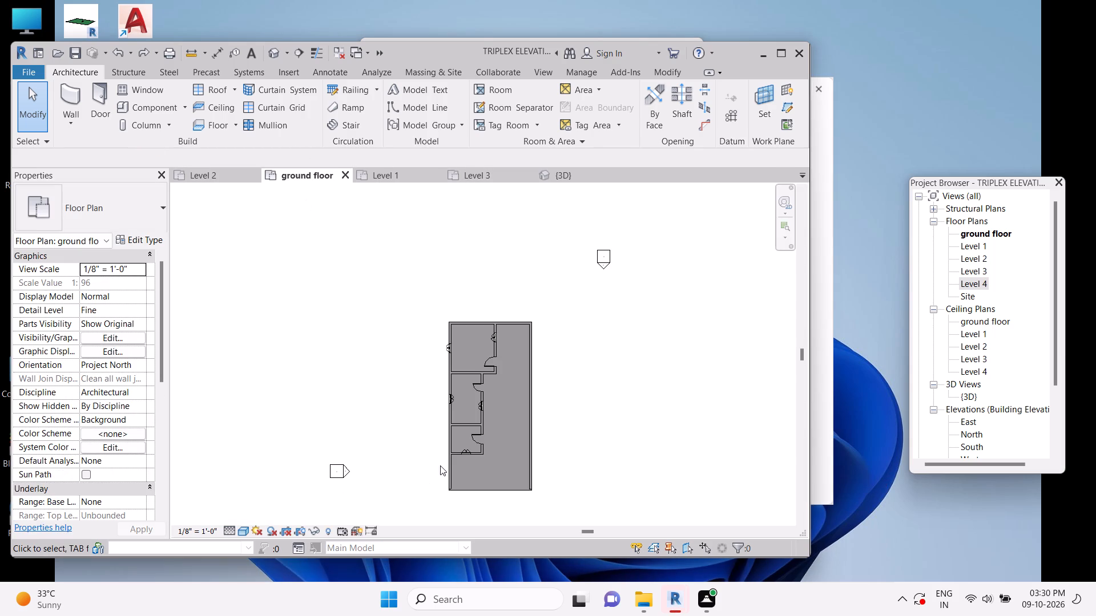
scroll(440, 465, "up", 4)
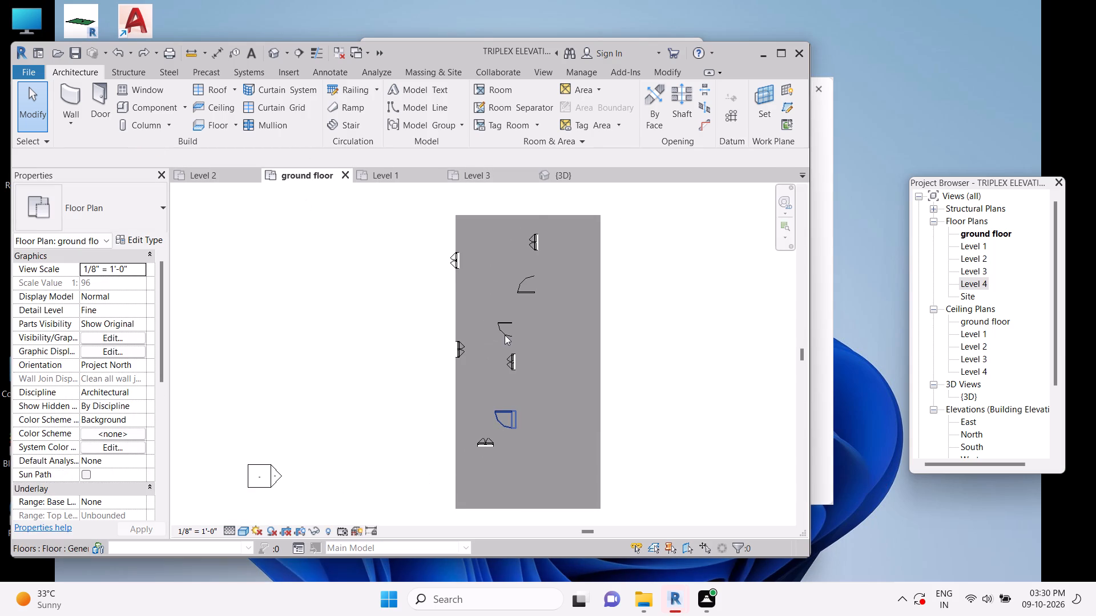
middle_click(523, 282)
scroll(523, 282, "up", 1)
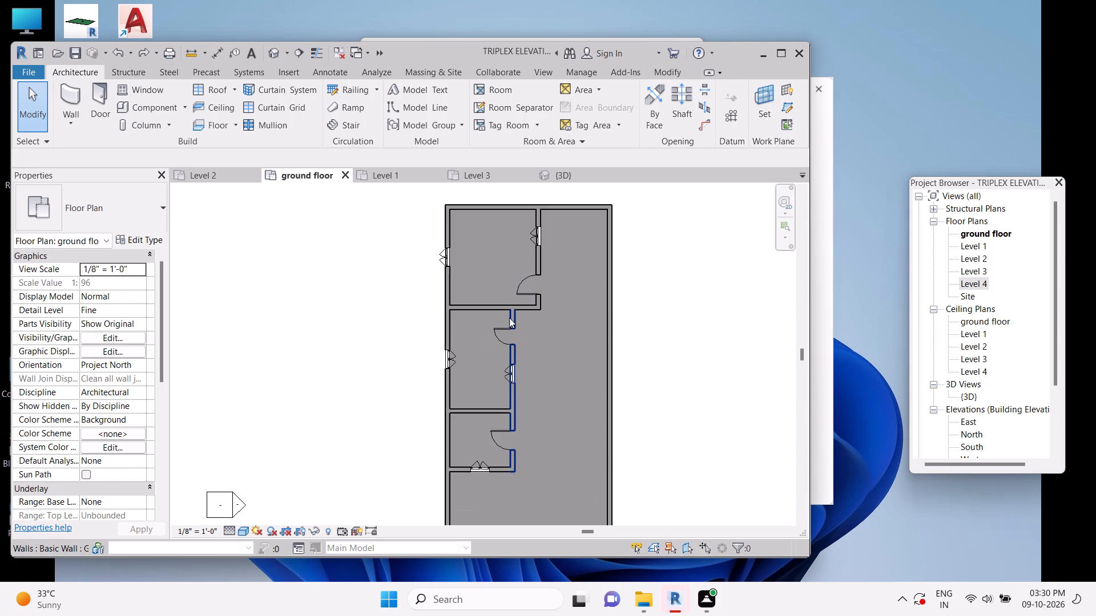
middle_click_drag(533, 266, 520, 287)
scroll(533, 266, "up", 1)
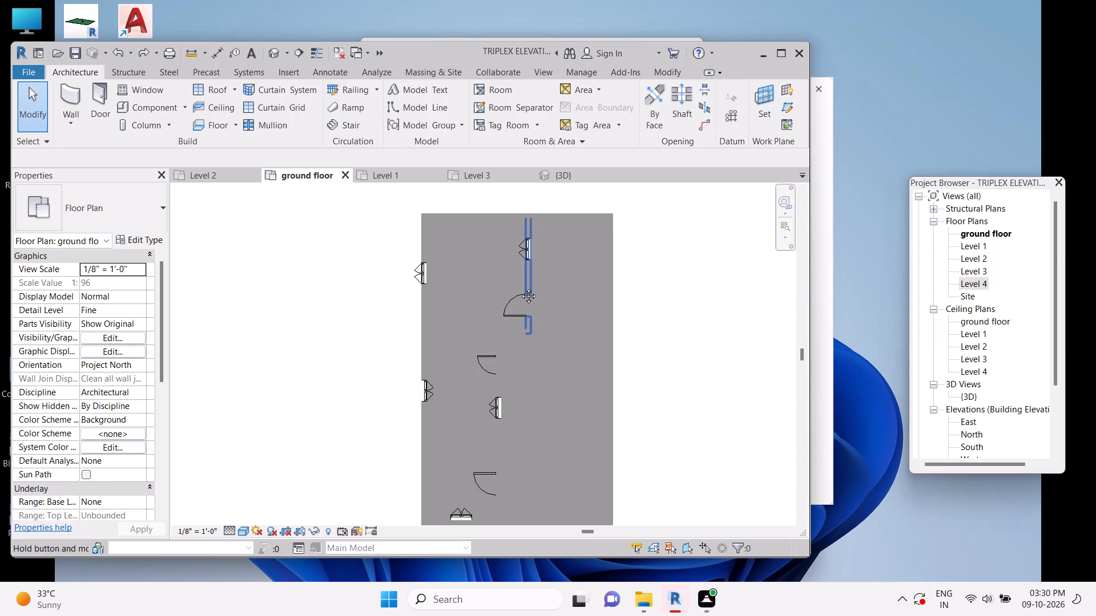
middle_click_drag(520, 287, 515, 296)
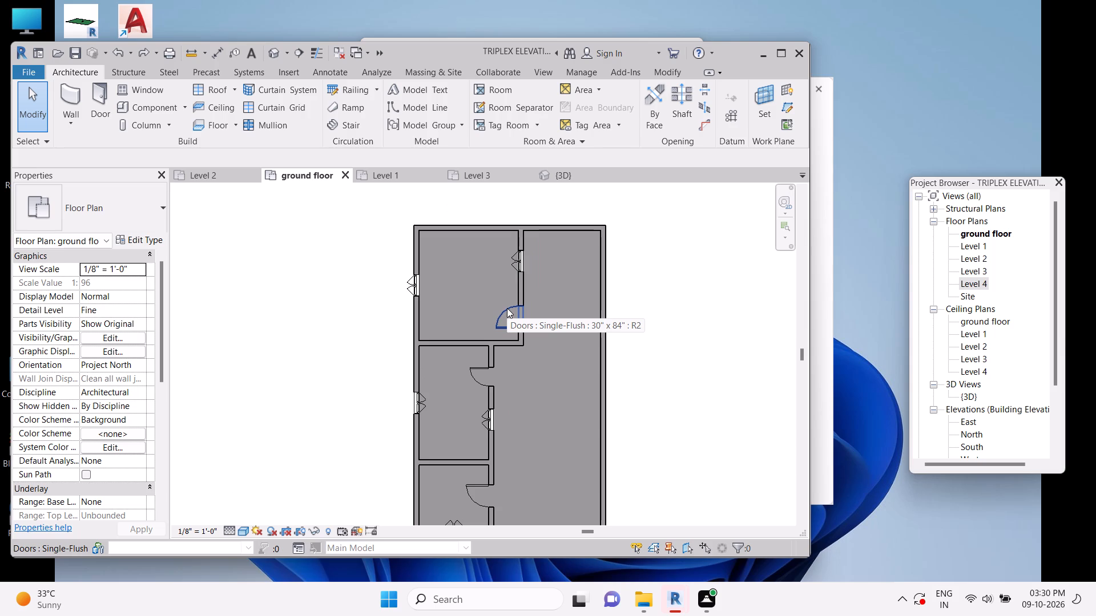
left_click(583, 184)
left_click(581, 173)
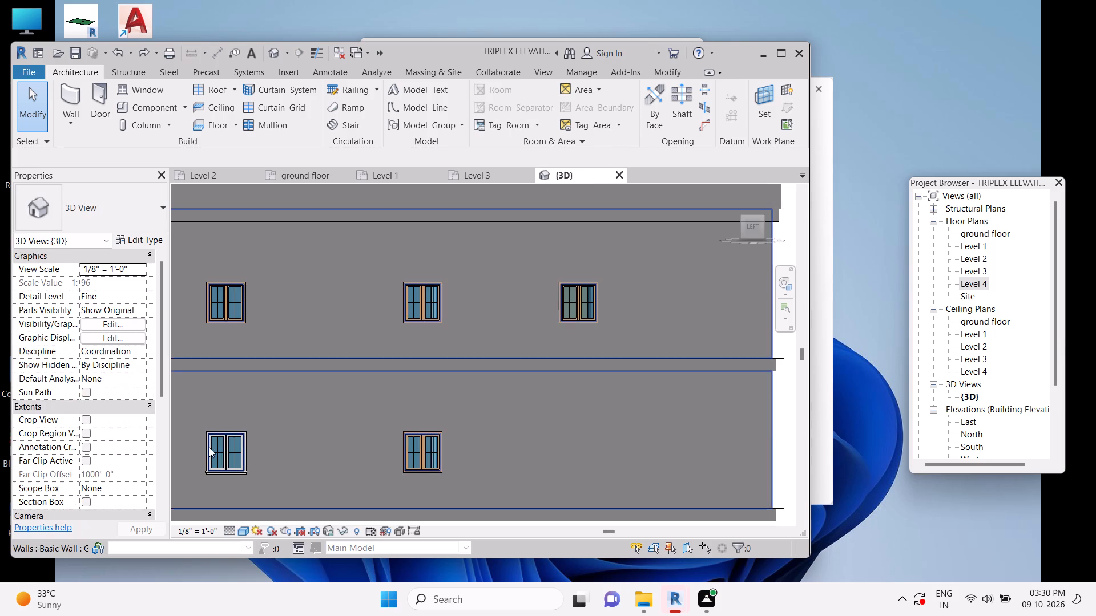
scroll(251, 431, "up", 6)
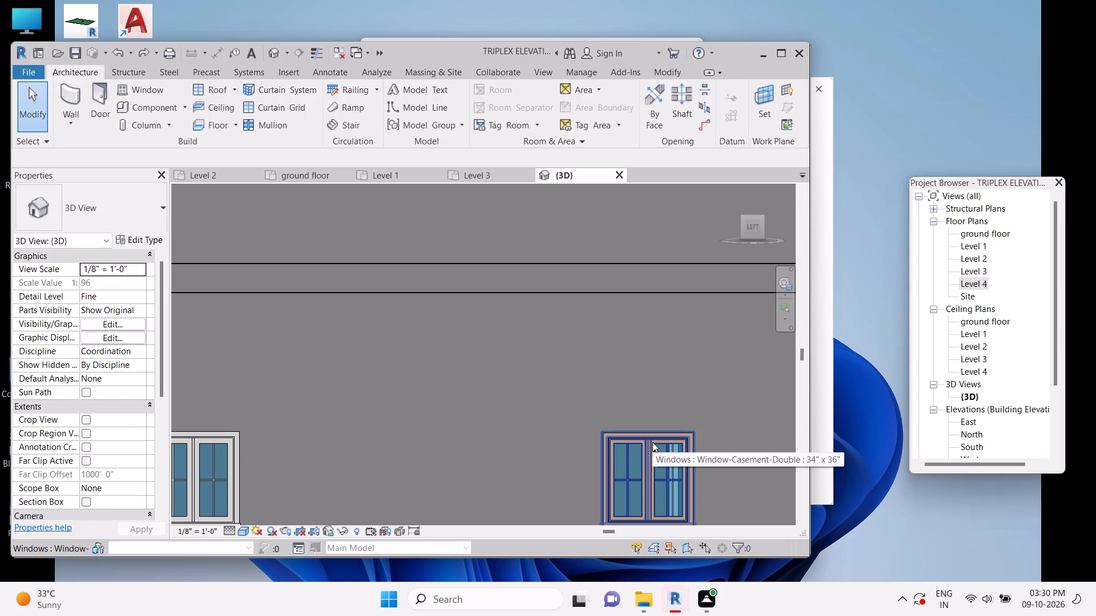
scroll(648, 437, "up", 3)
scroll(627, 364, "down", 8)
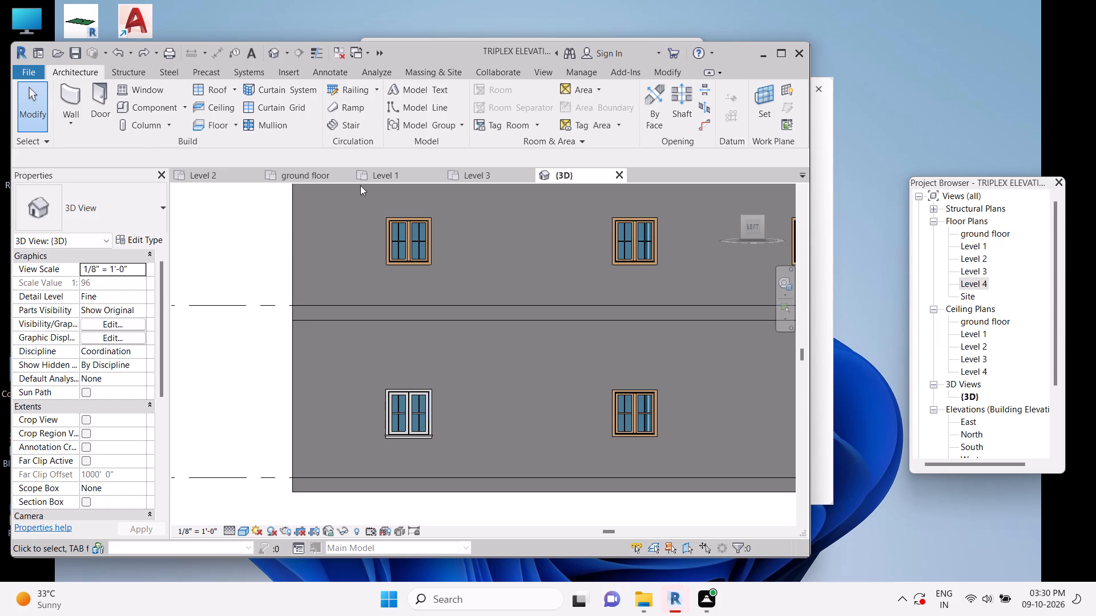
In the ground floor plan, flip the facing of the upper room's west exterior casement window.
left_click(306, 169)
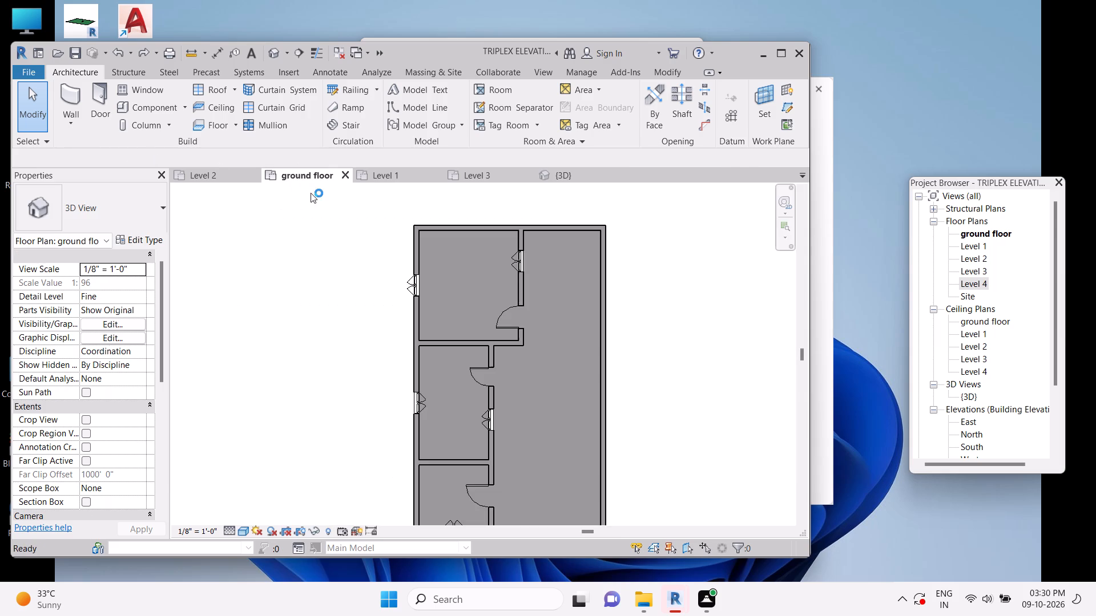
left_click(417, 285)
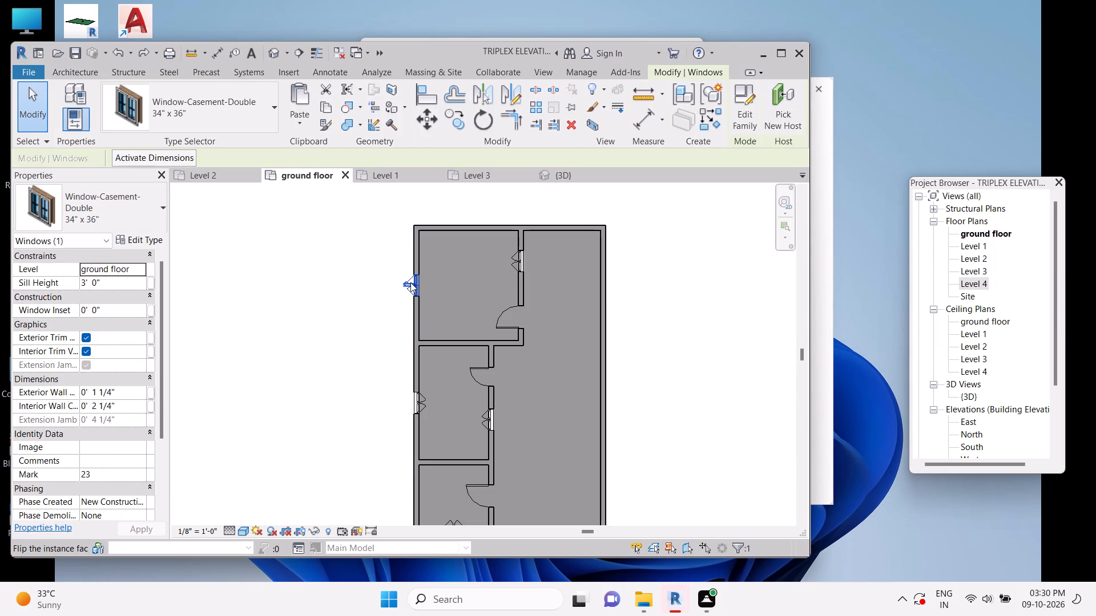
left_click(410, 282)
left_click(335, 198)
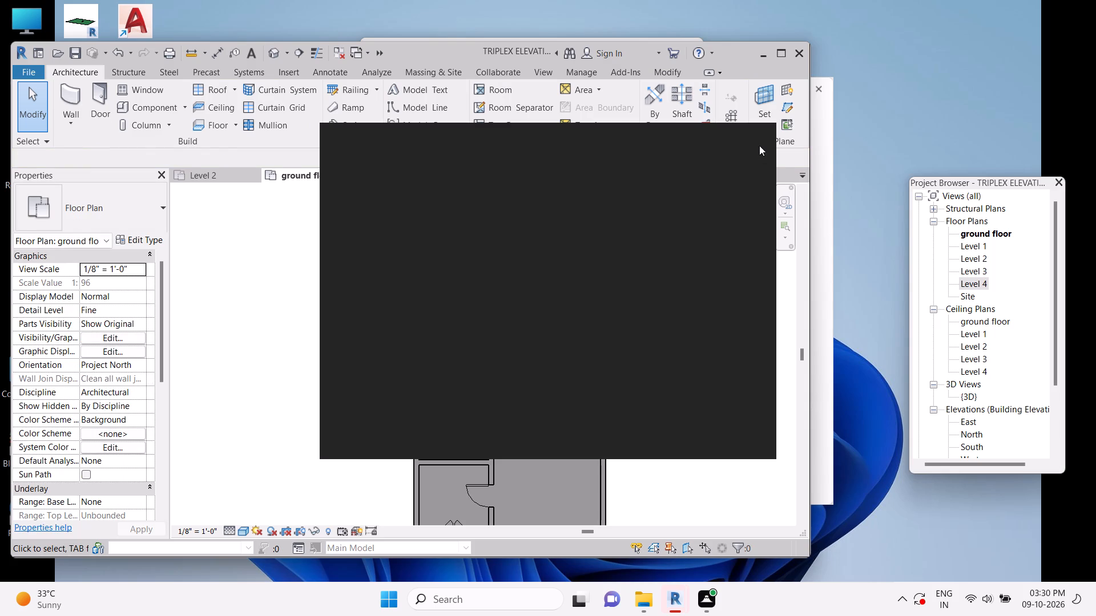
Close the blank Autodesk notification card covering the ground floor plan.
left_click(759, 140)
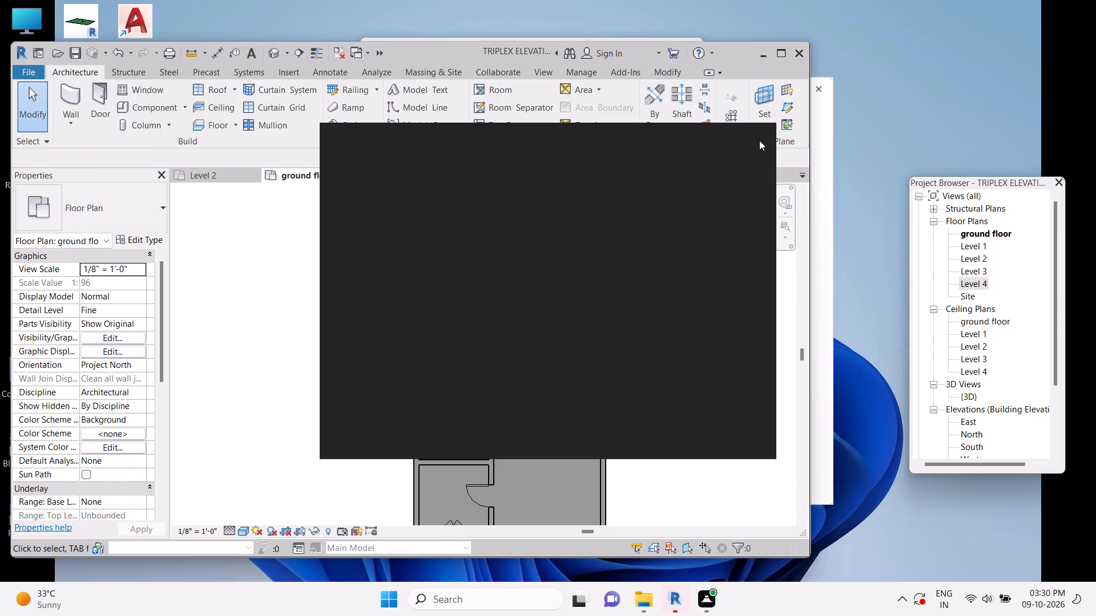
left_click(752, 139)
left_click(750, 135)
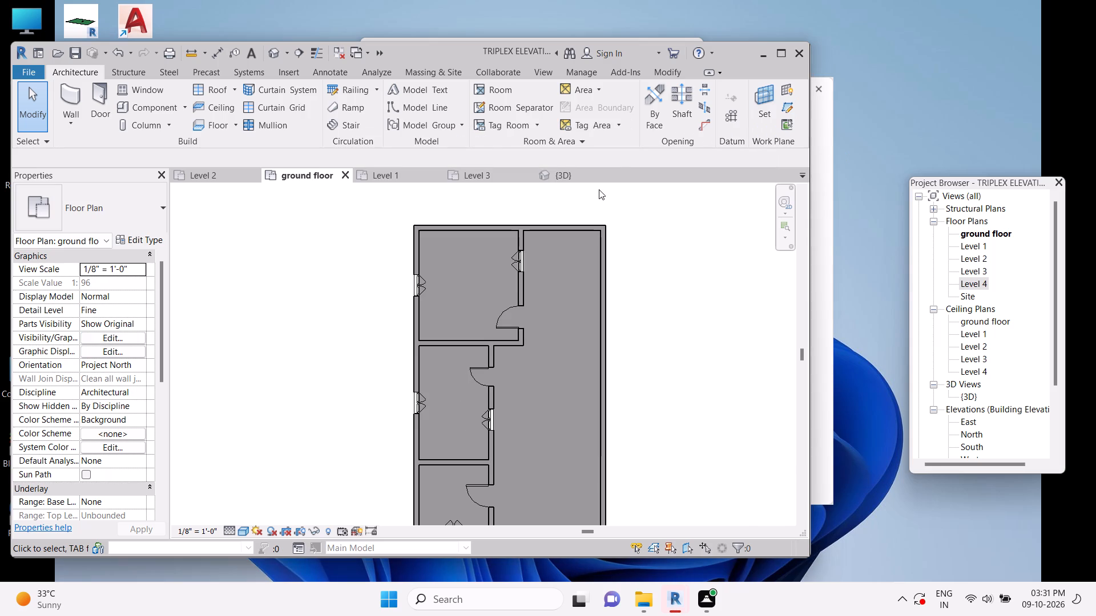
In the 3D view, start an in-place model in the Casework category and name it window1.
left_click(560, 179)
scroll(530, 347, "down", 1)
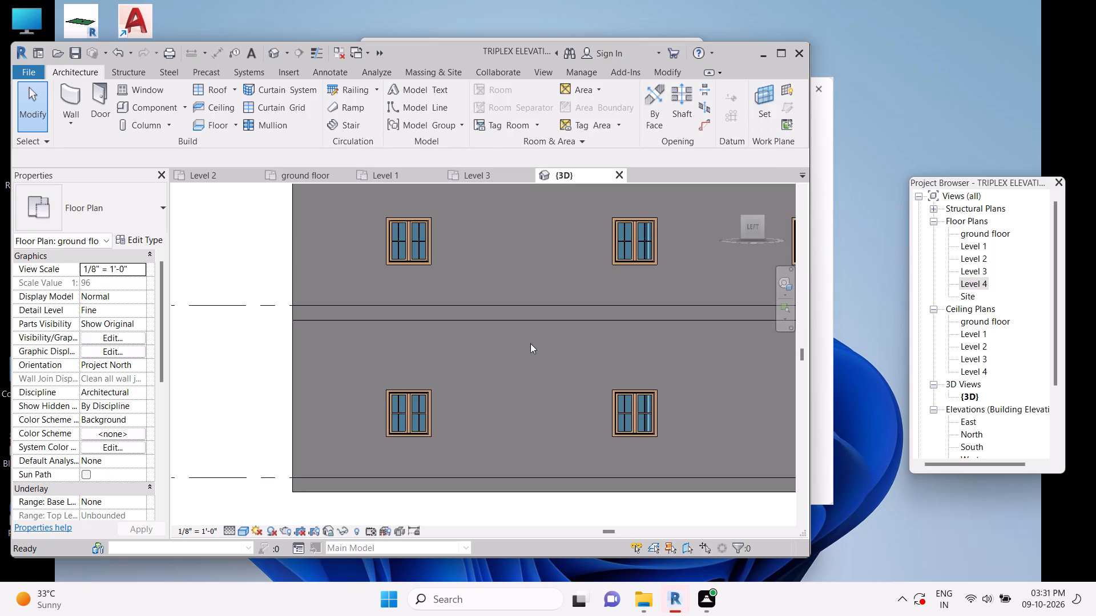
scroll(530, 343, "down", 2)
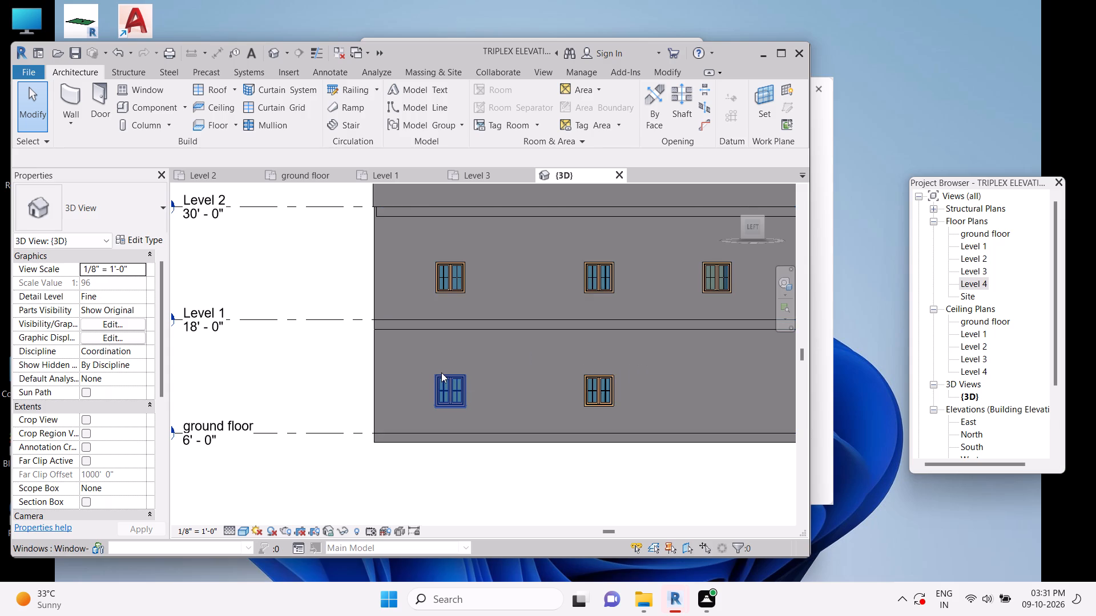
left_click(186, 106)
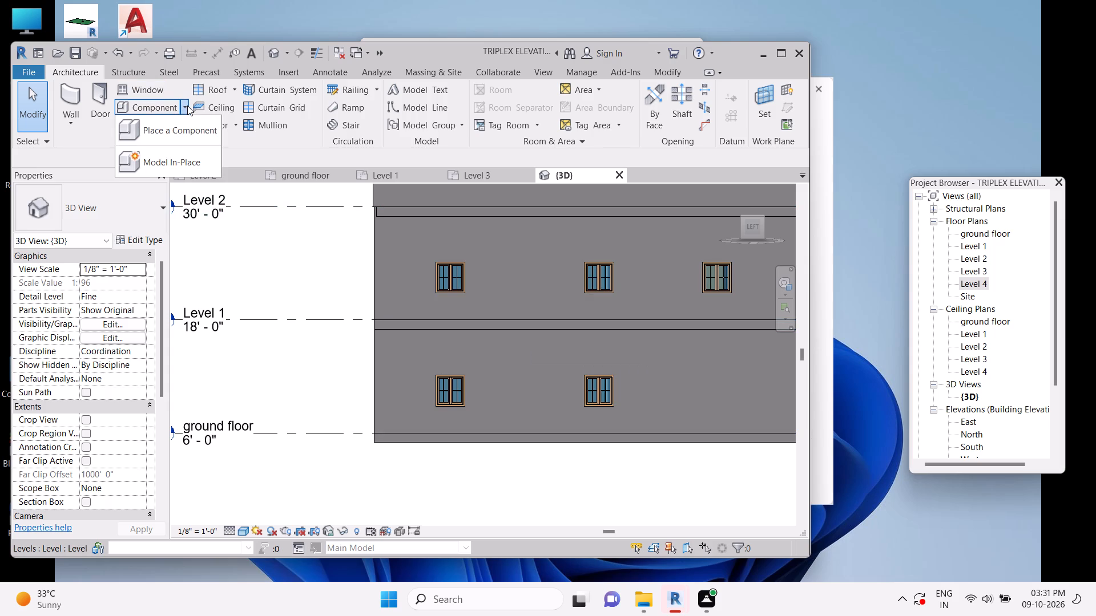
left_click(190, 162)
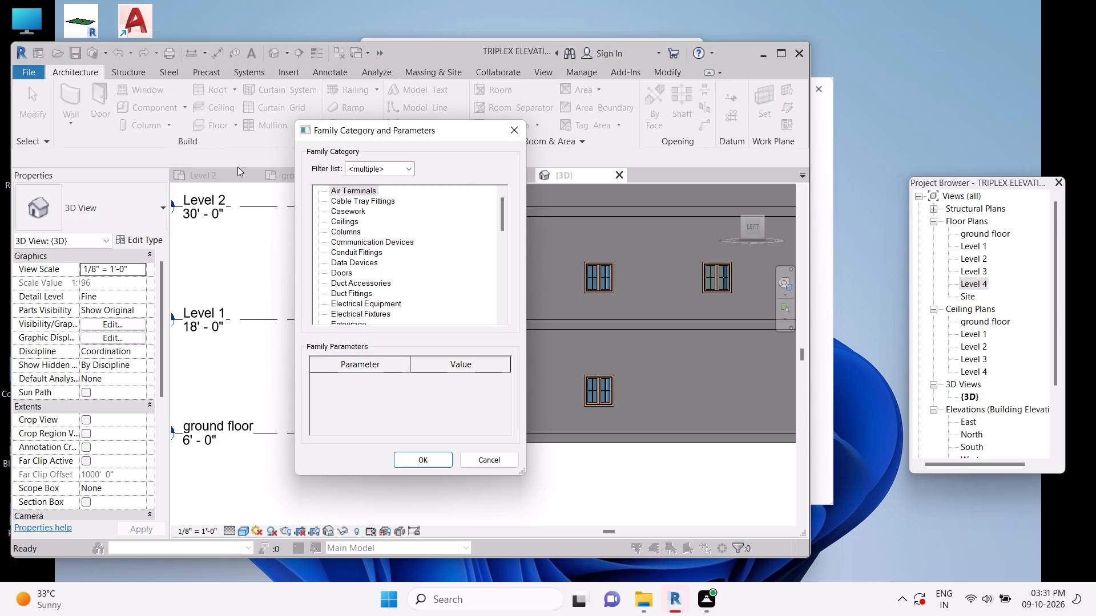
left_click(337, 211)
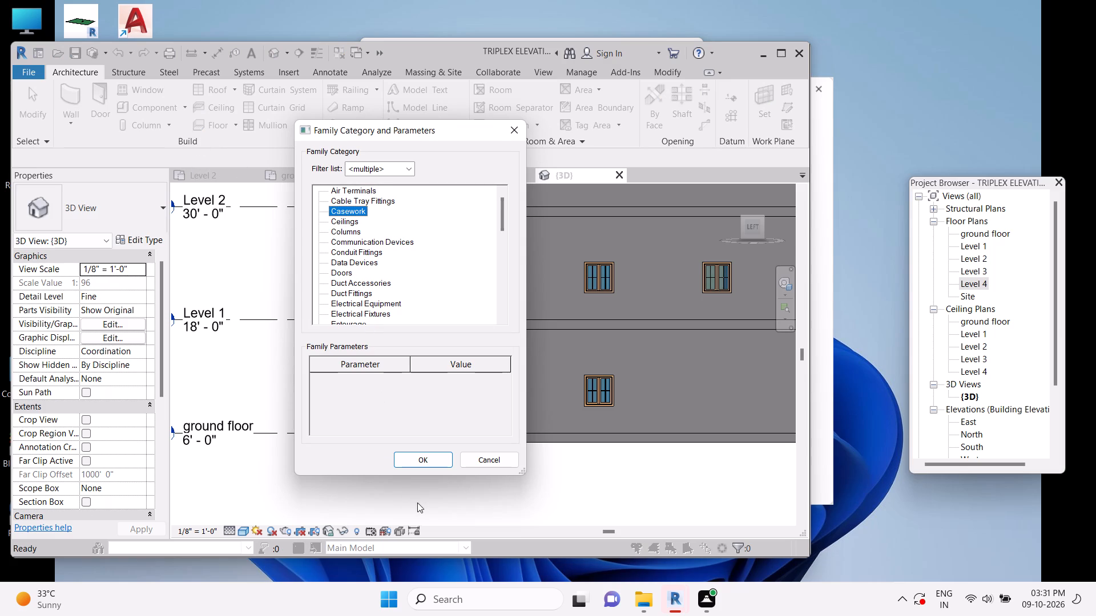
left_click(430, 458)
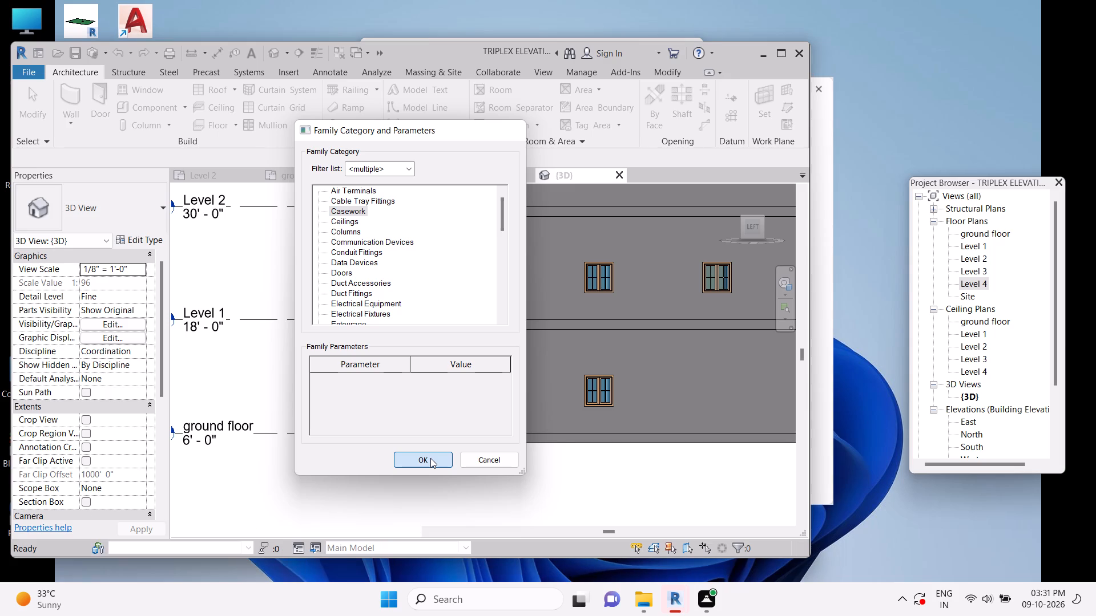
left_click(436, 292)
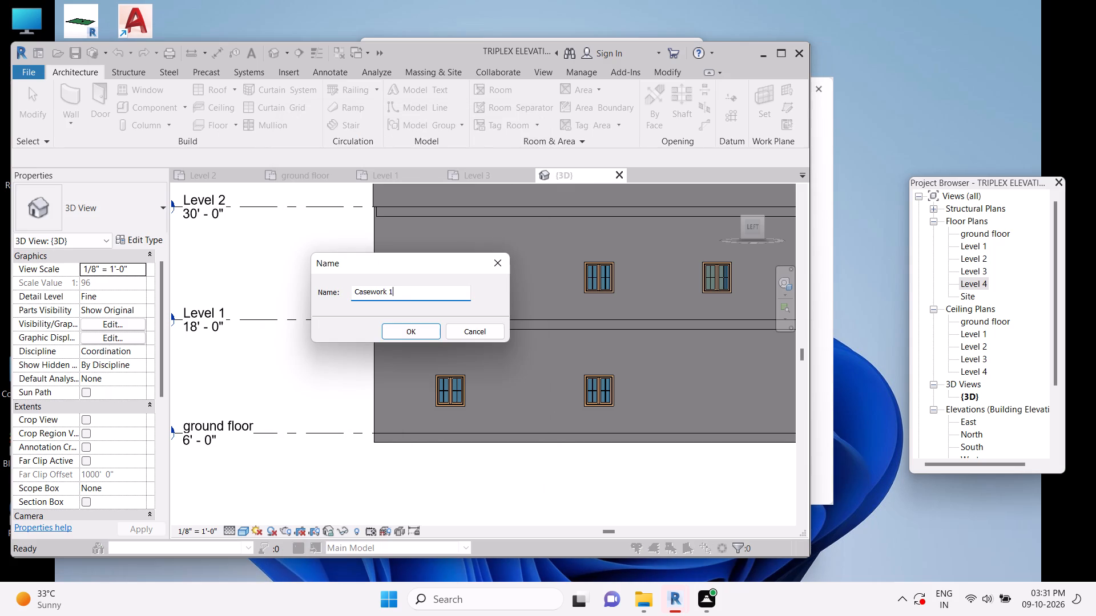
key("BackSpace")
key("BackSpace")
key("BackSpace")
key("BackSpace")
key("BackSpace")
key("BackSpace")
key("BackSpace")
key("BackSpace")
key("BackSpace")
key("BackSpace")
key("BackSpace")
key("BackSpace")
key("BackSpace")
key("BackSpace")
key("BackSpace")
key("BackSpace")
key("BackSpace")
key("BackSpace")
type("window1")
scroll(445, 298, "up", 2)
left_click(403, 333)
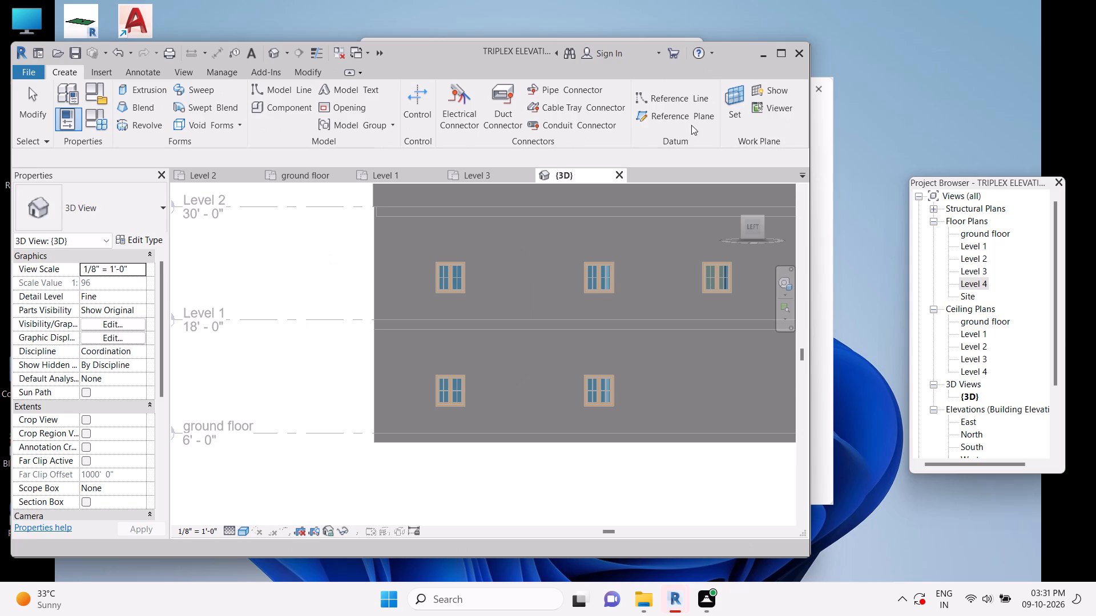
Open the work plane settings for the in-place model and close the blank Autodesk notification card covering them.
left_click(687, 109)
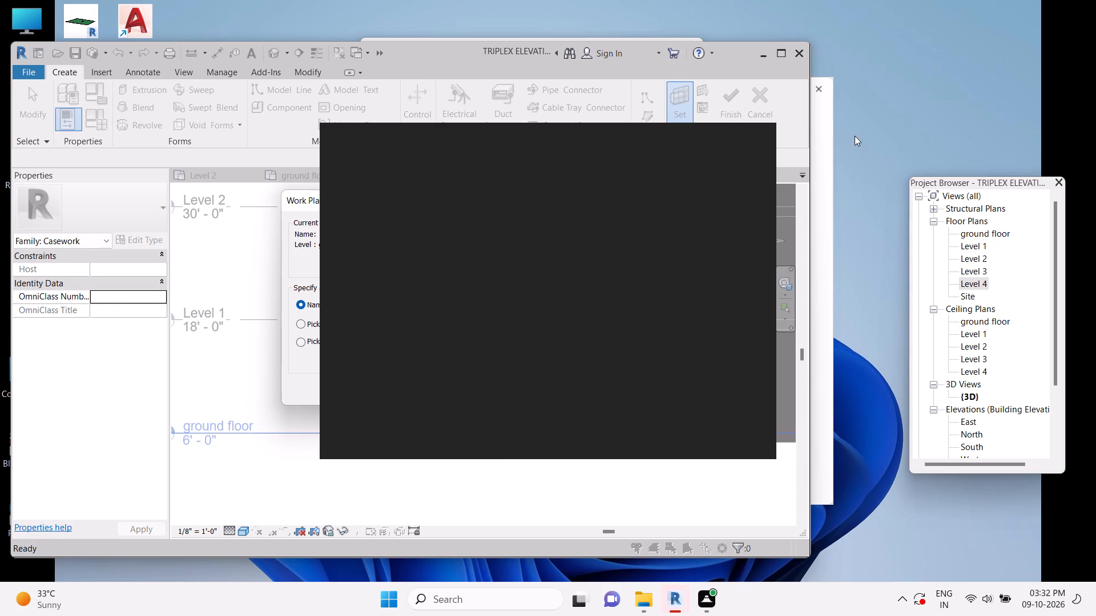
left_click(748, 138)
left_click(755, 145)
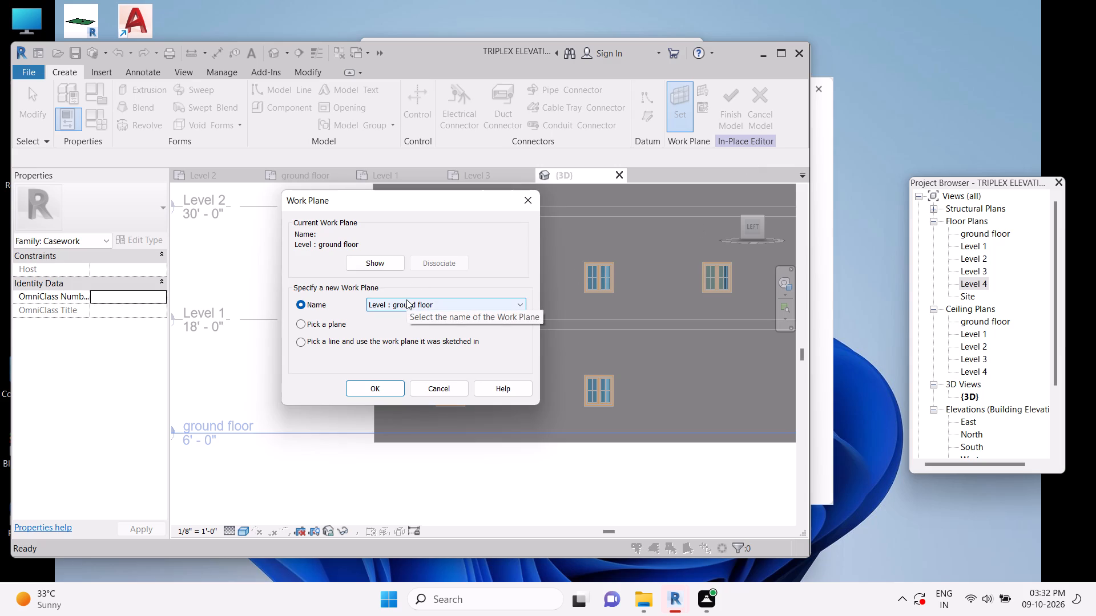
scroll(406, 299, "up", 2)
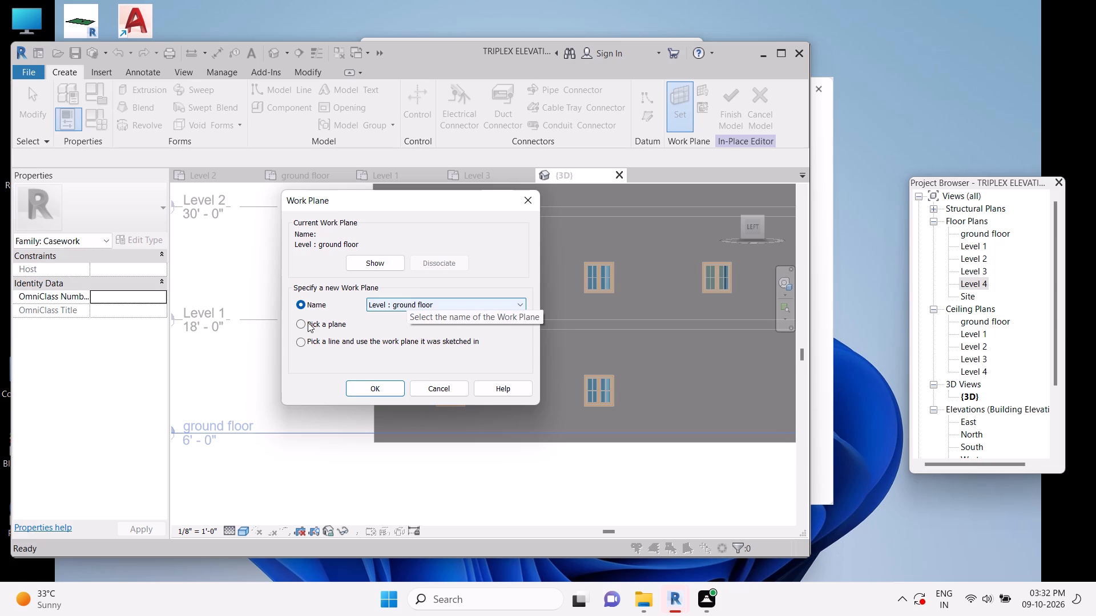
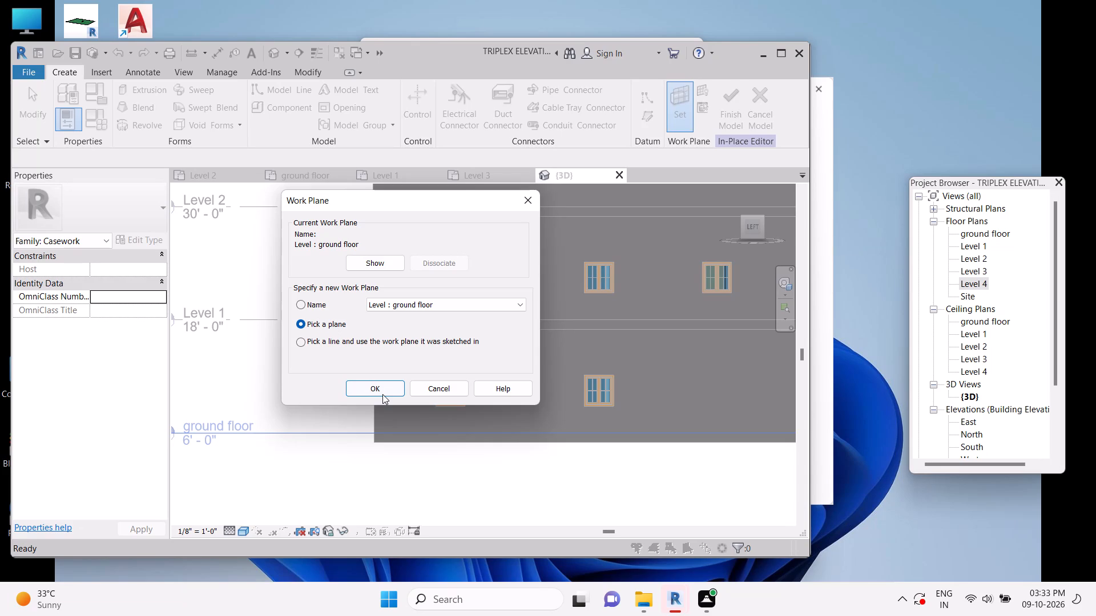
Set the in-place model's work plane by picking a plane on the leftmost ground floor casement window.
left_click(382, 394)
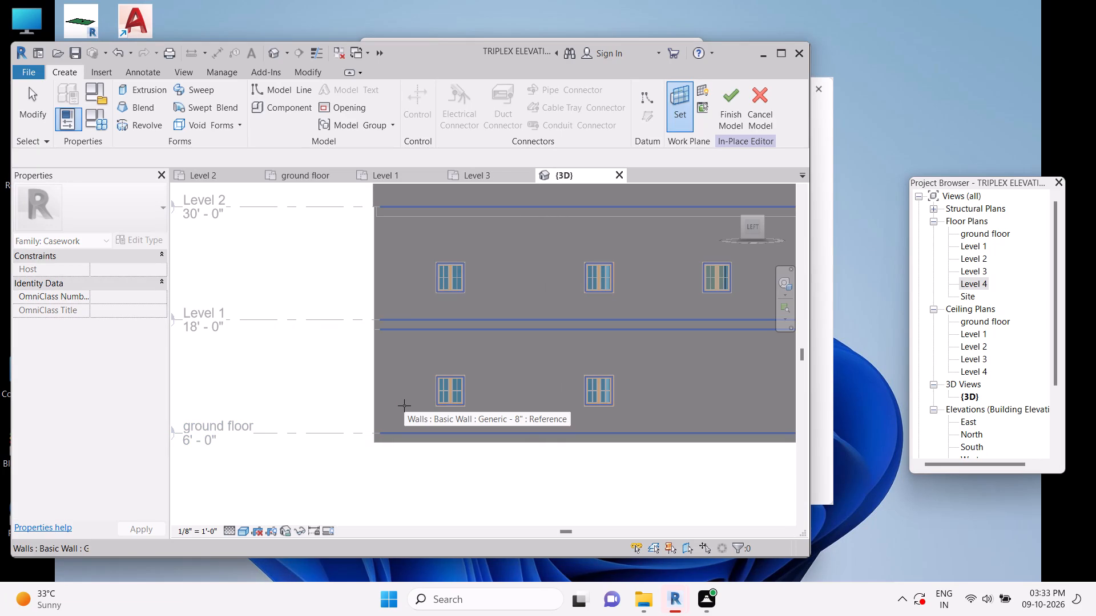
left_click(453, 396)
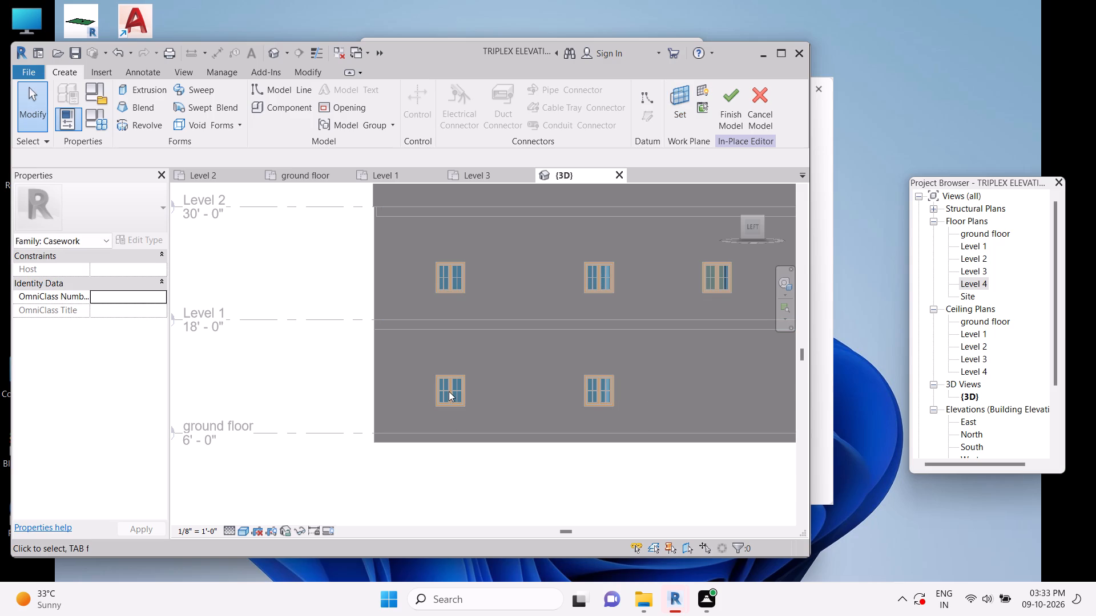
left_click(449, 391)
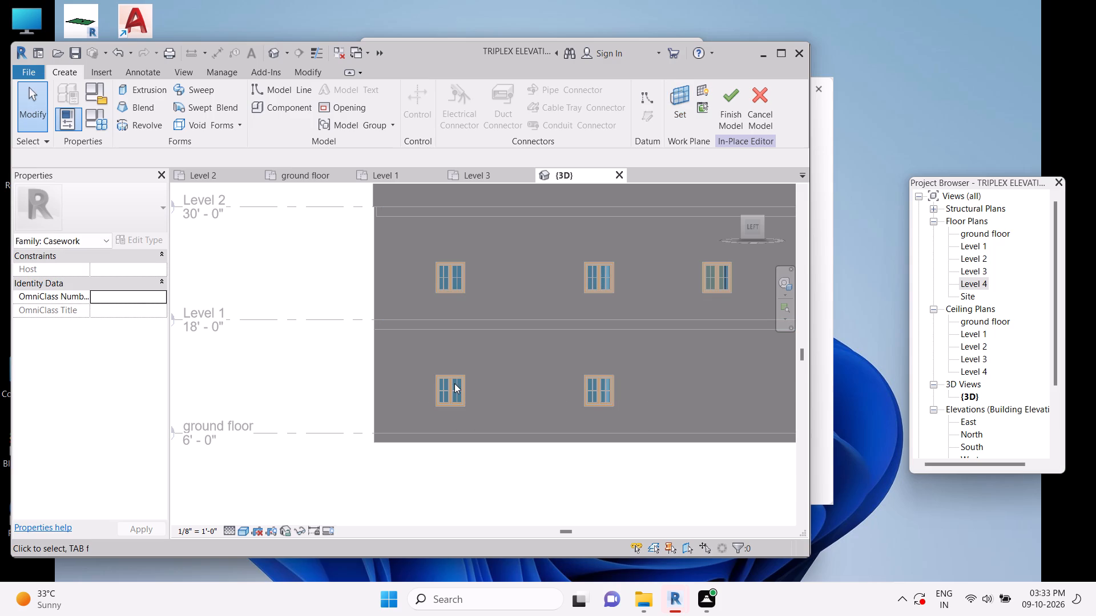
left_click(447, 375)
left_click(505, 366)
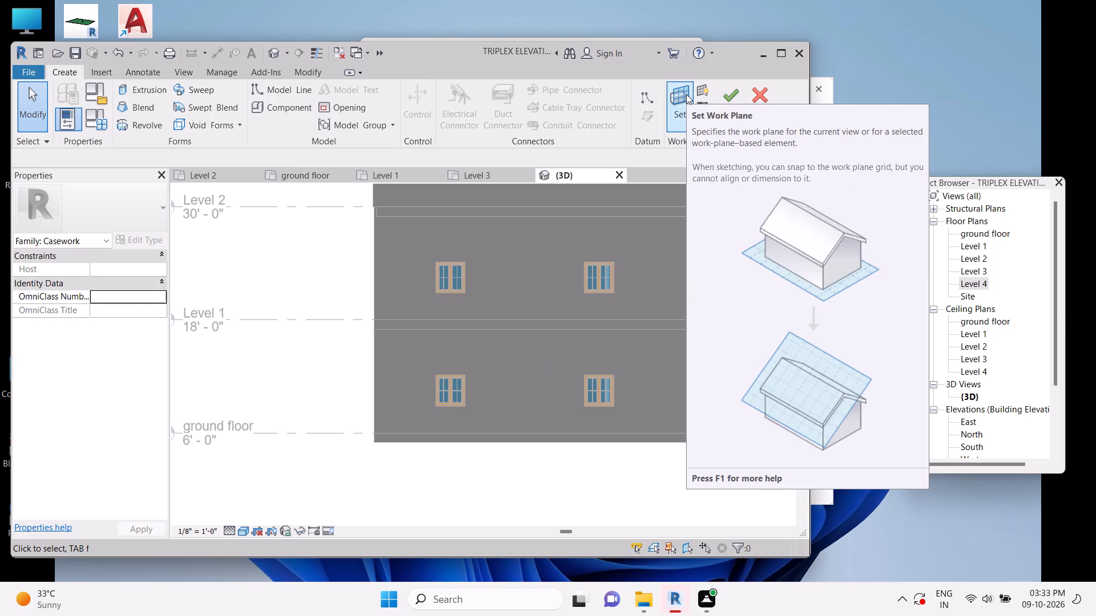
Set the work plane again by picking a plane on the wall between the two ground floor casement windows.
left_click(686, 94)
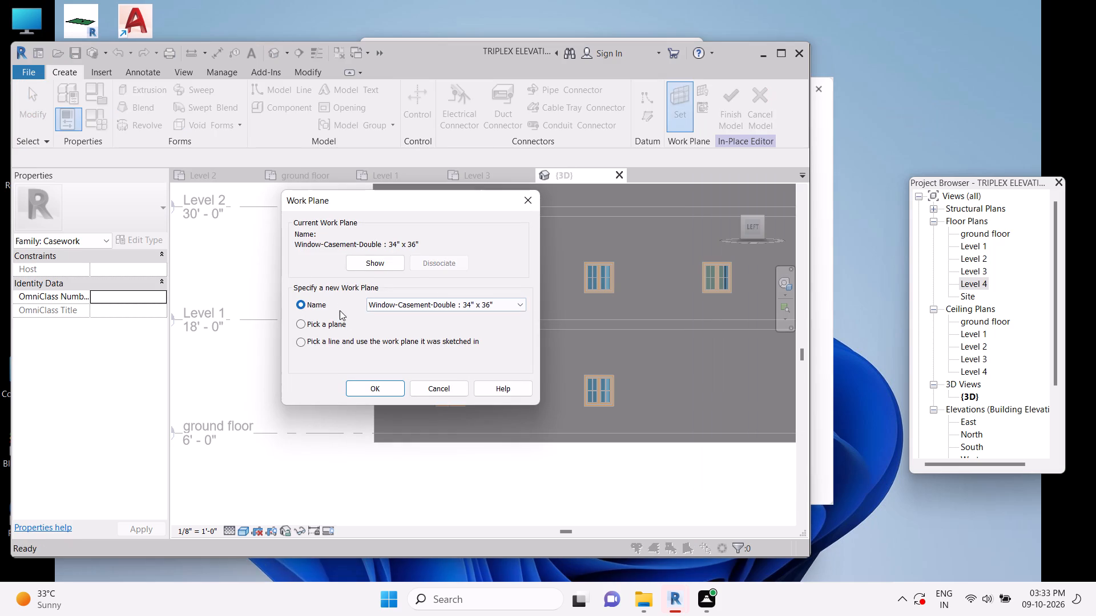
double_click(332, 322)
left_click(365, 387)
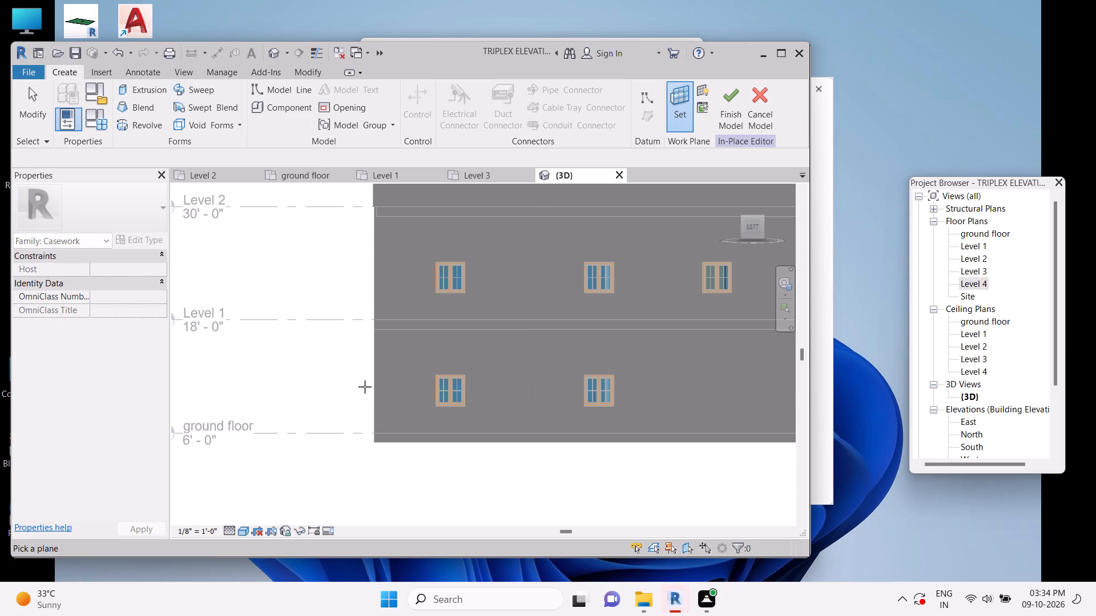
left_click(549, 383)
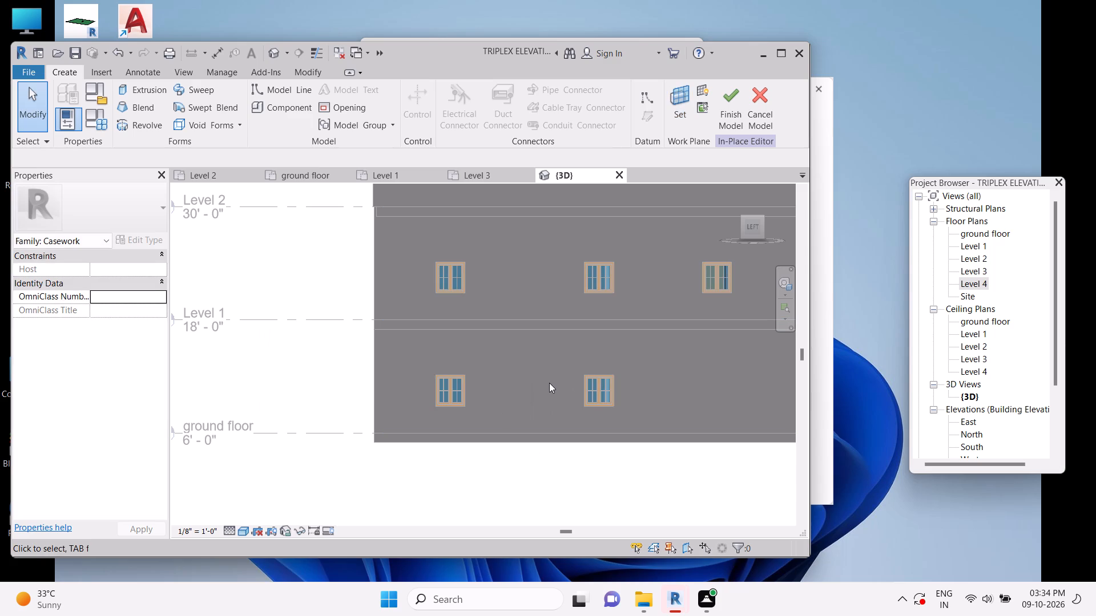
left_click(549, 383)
Finish the in-place casework model and agree to delete the empty family.
left_click(734, 88)
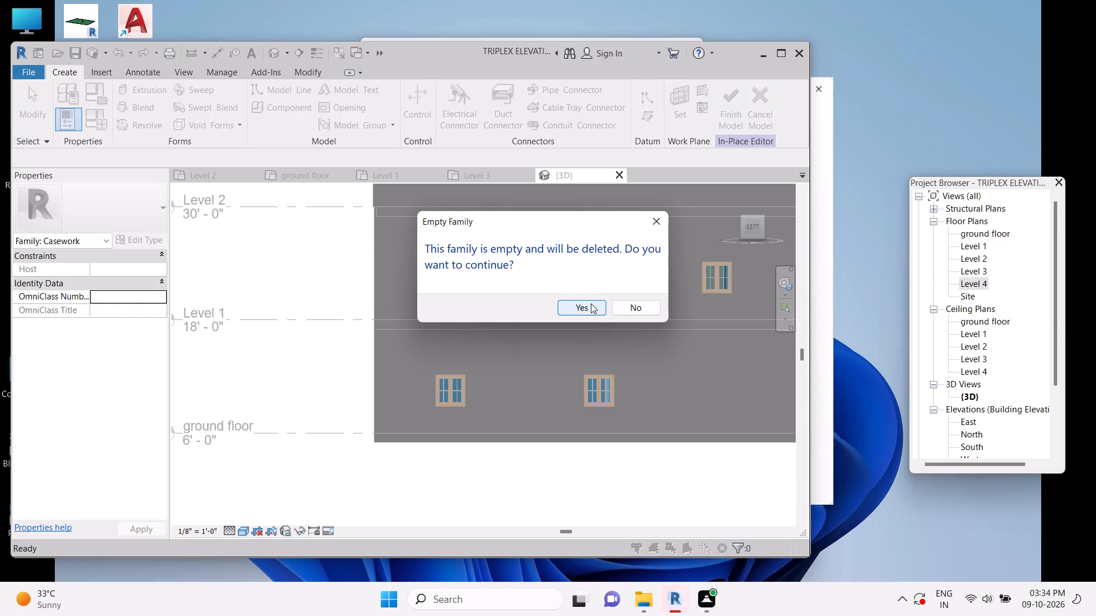
left_click(591, 303)
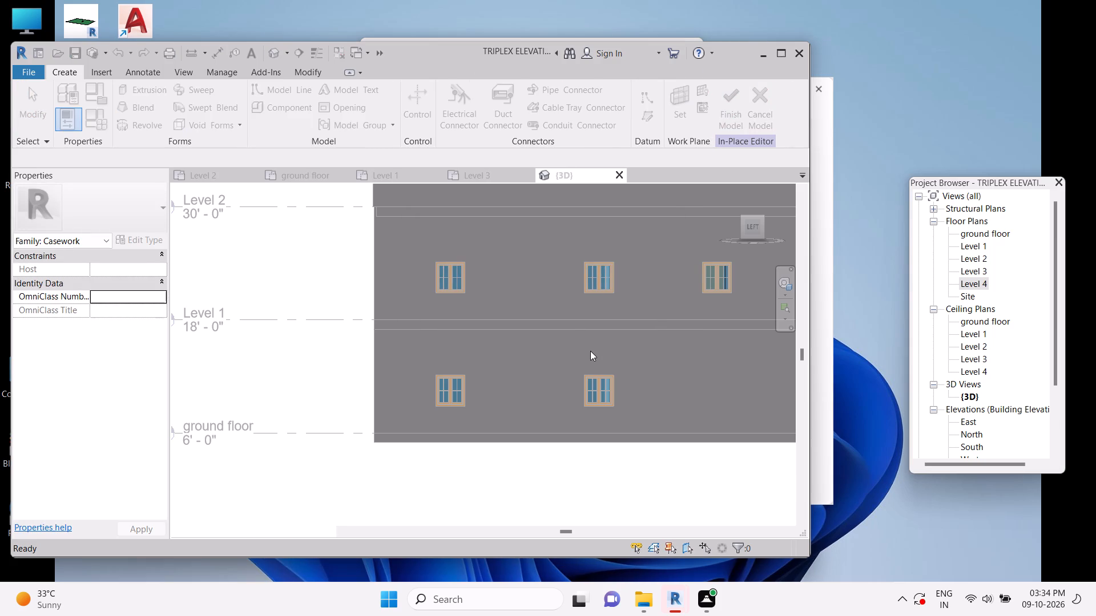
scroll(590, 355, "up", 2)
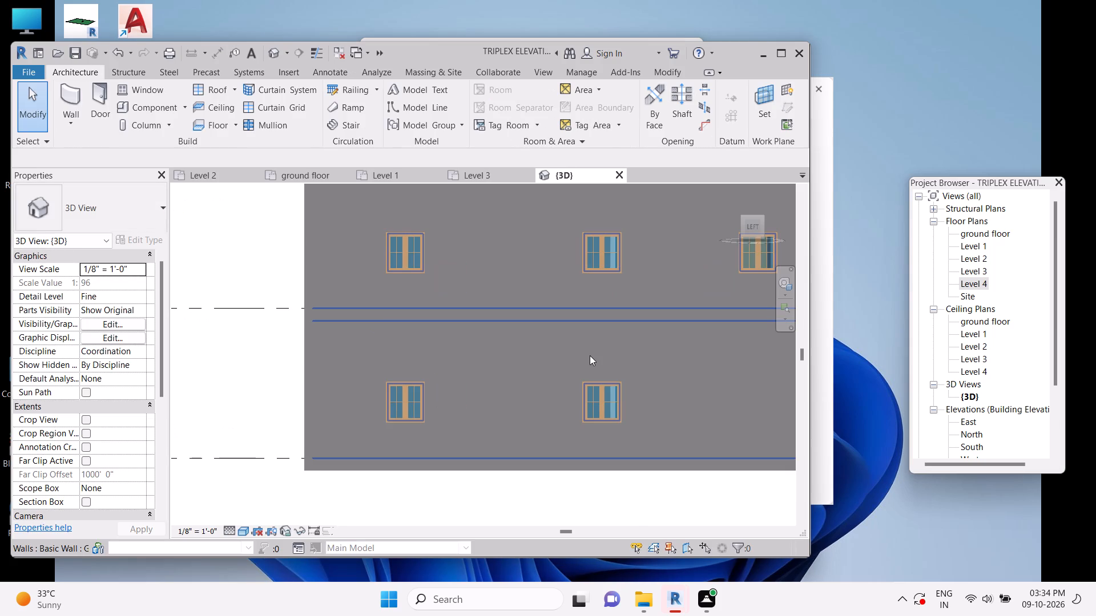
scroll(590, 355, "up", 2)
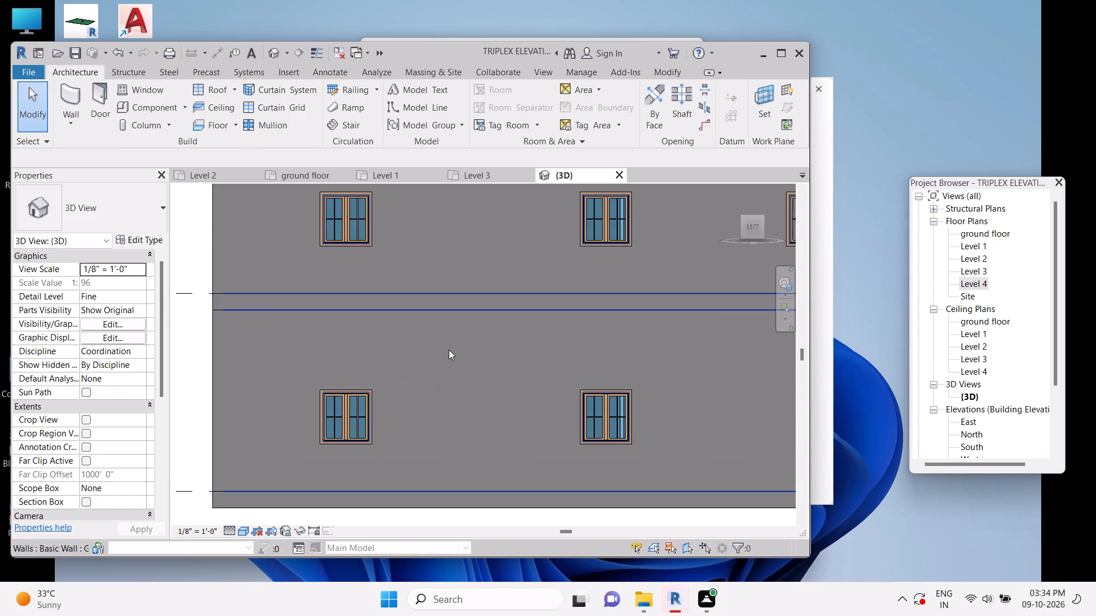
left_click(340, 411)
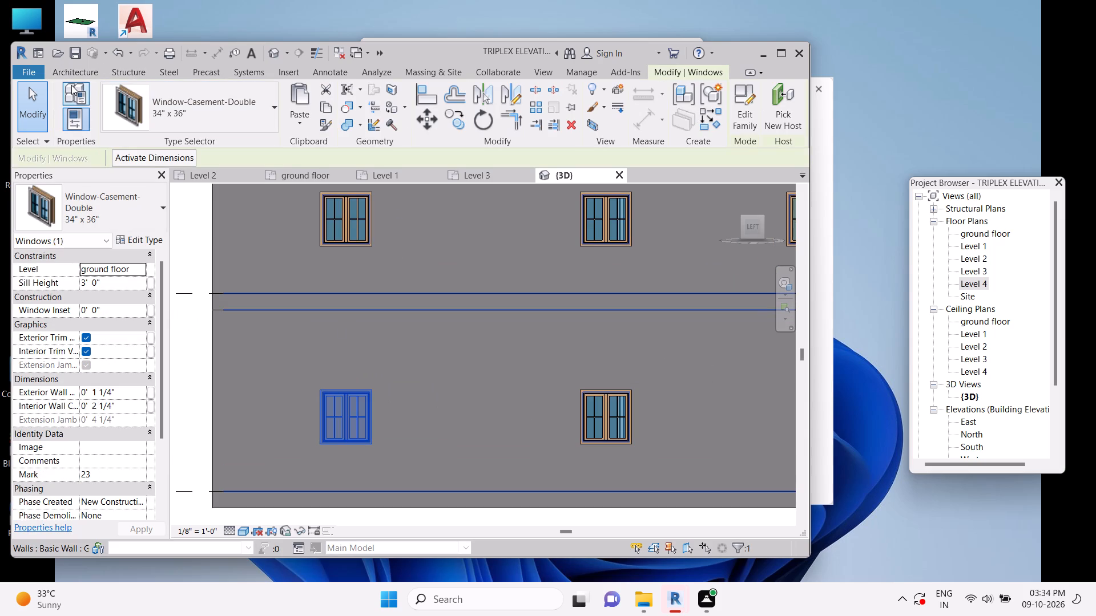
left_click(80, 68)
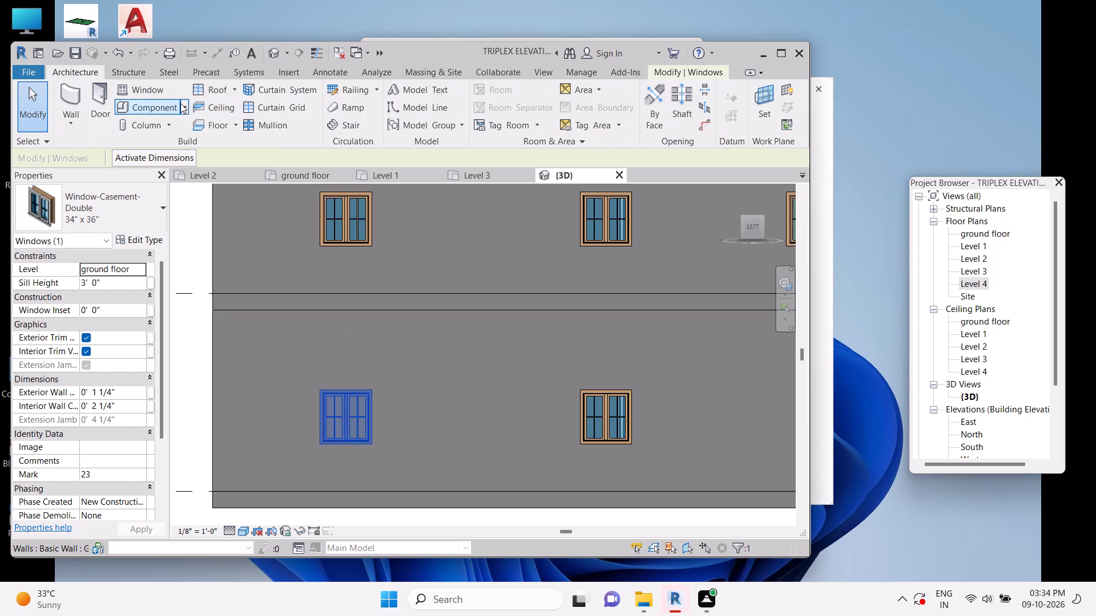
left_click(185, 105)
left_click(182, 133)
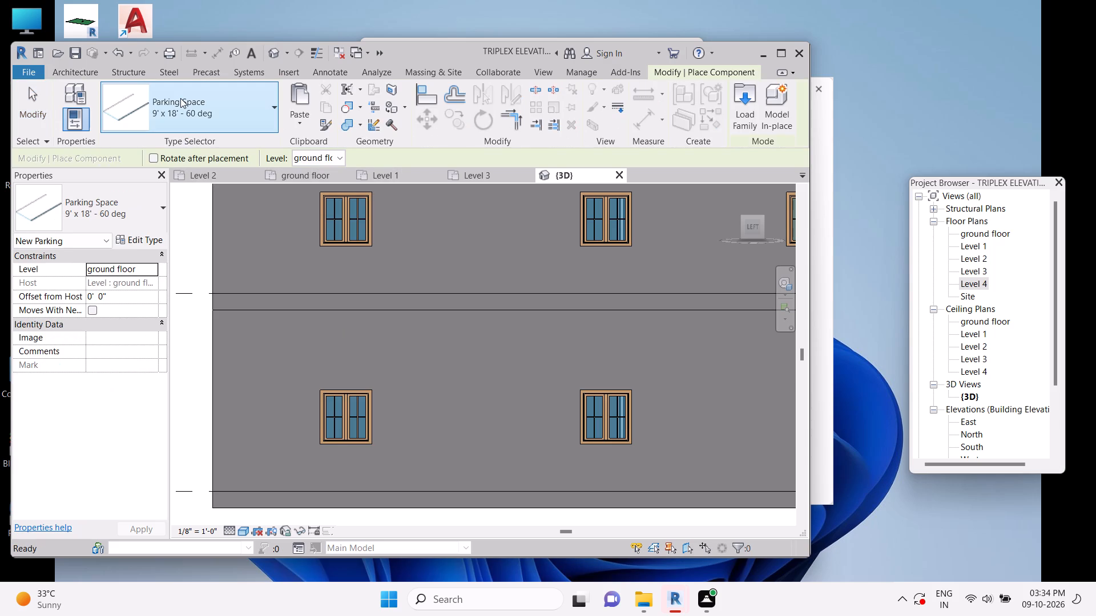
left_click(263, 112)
Start a new in-place model and close the blank Autodesk notification card covering the family category settings.
left_click(67, 70)
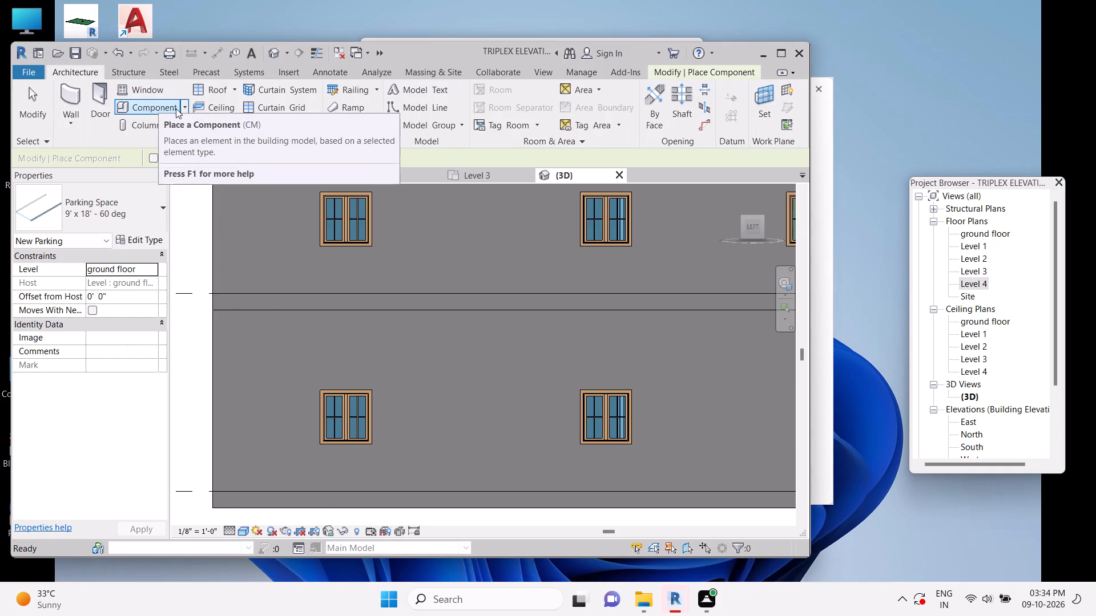
left_click(183, 106)
left_click(178, 158)
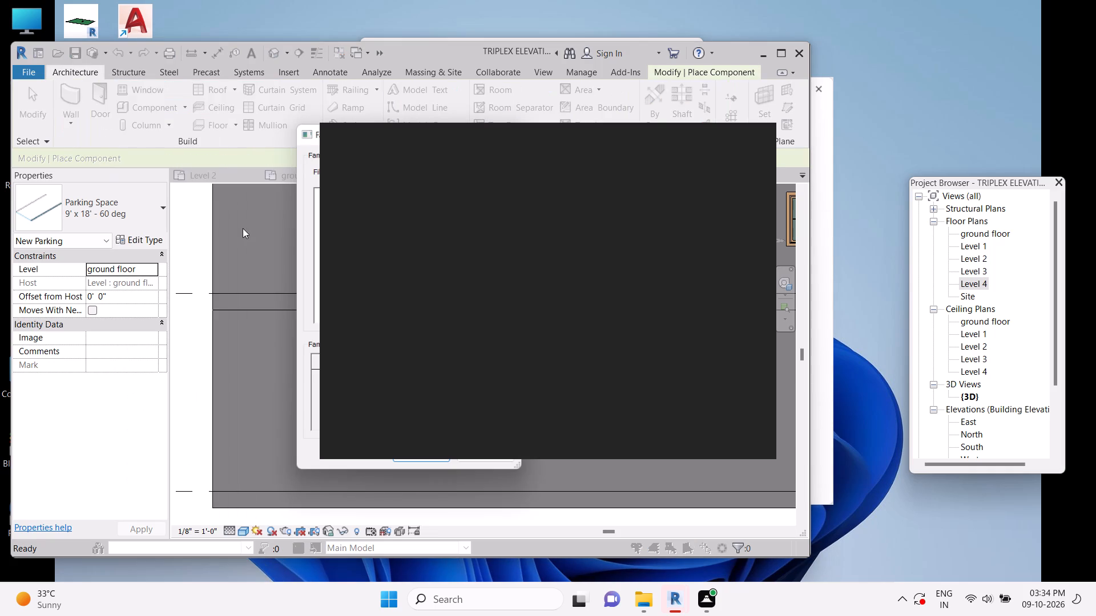
left_click(744, 142)
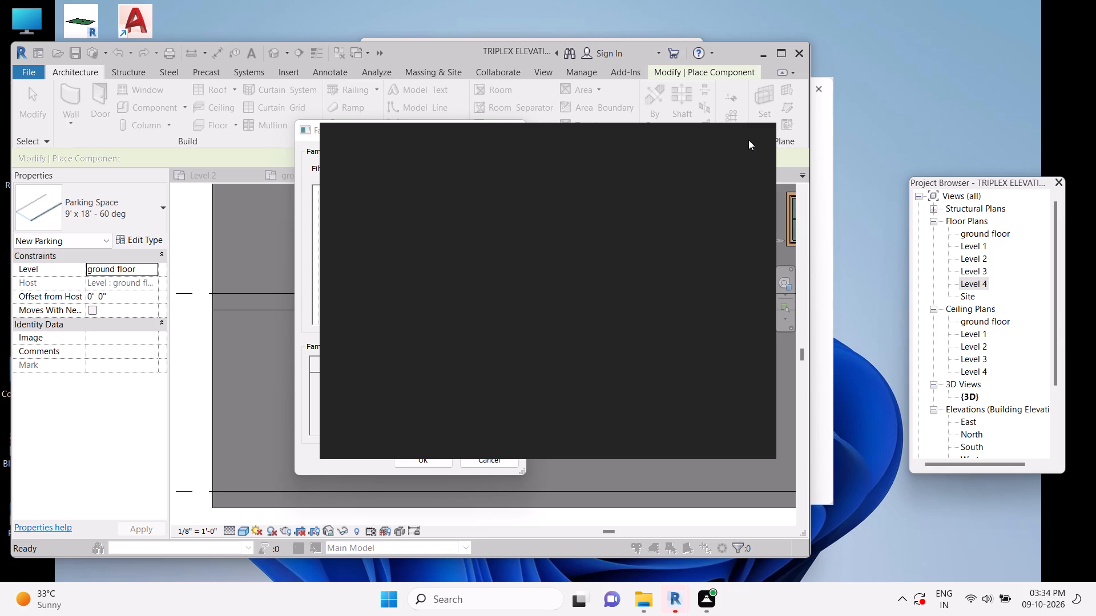
left_click(750, 149)
left_click(750, 147)
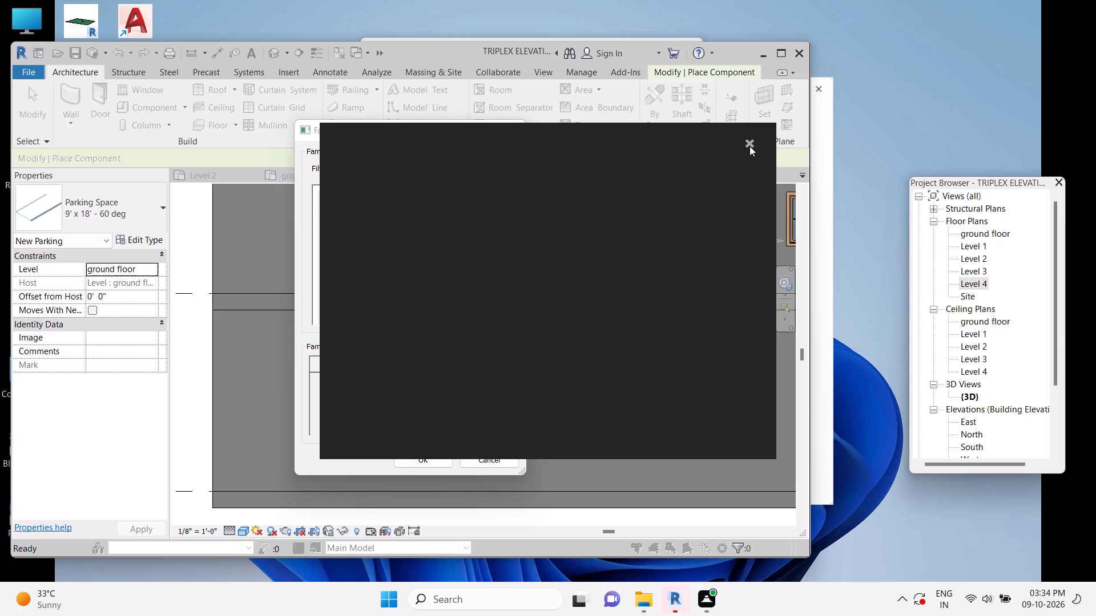
double_click(750, 146)
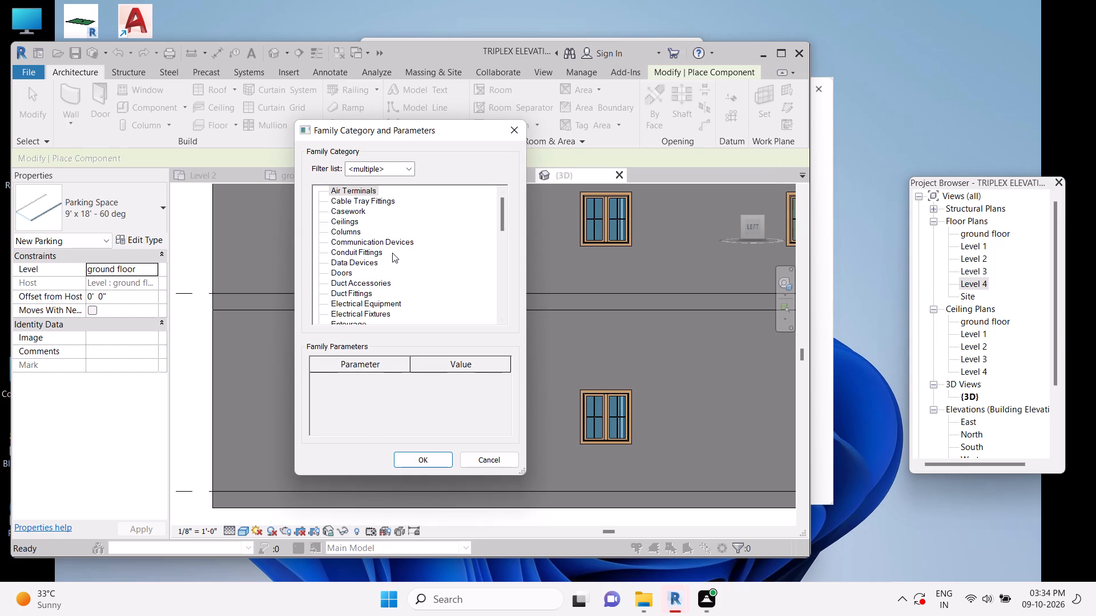
Assign the Windows category to the in-place model and accept the suggested name.
scroll(392, 253, "down", 1)
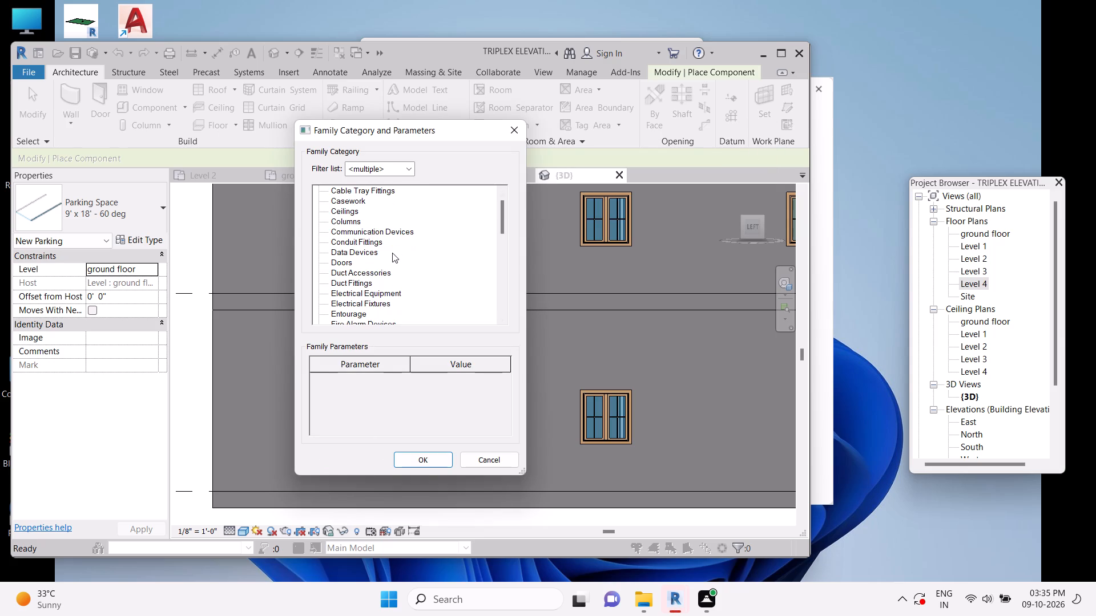
scroll(392, 253, "down", 8)
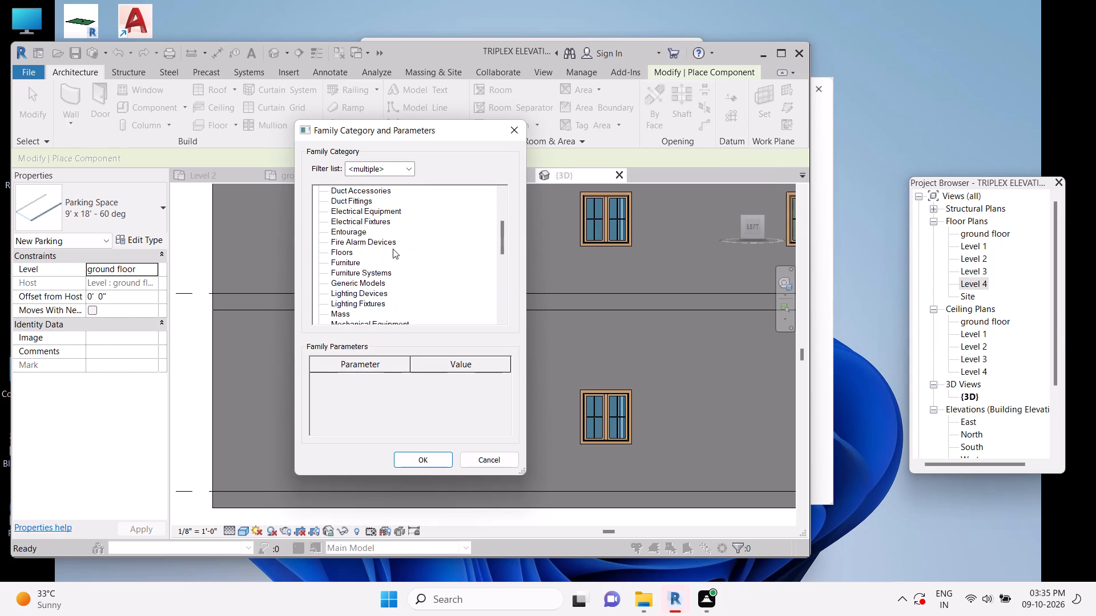
scroll(393, 249, "down", 12)
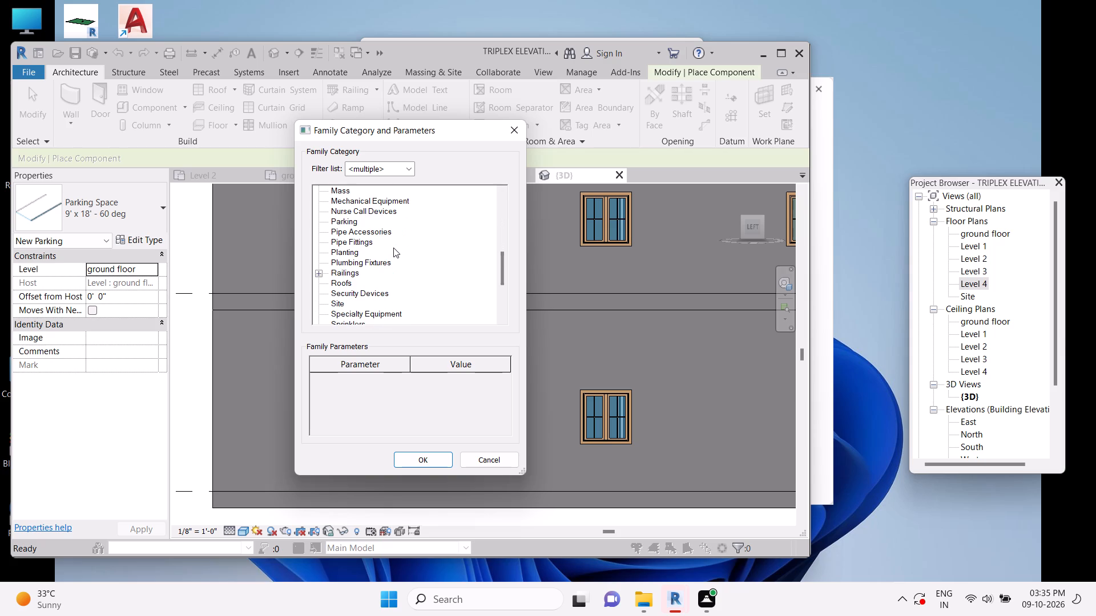
scroll(393, 248, "down", 13)
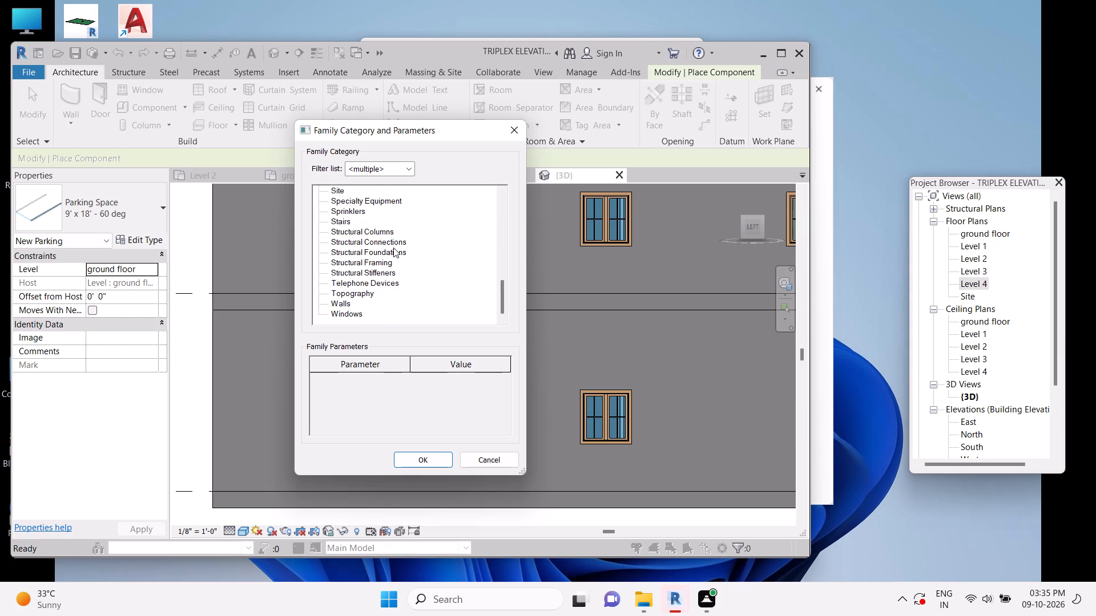
left_click(352, 312)
left_click(421, 461)
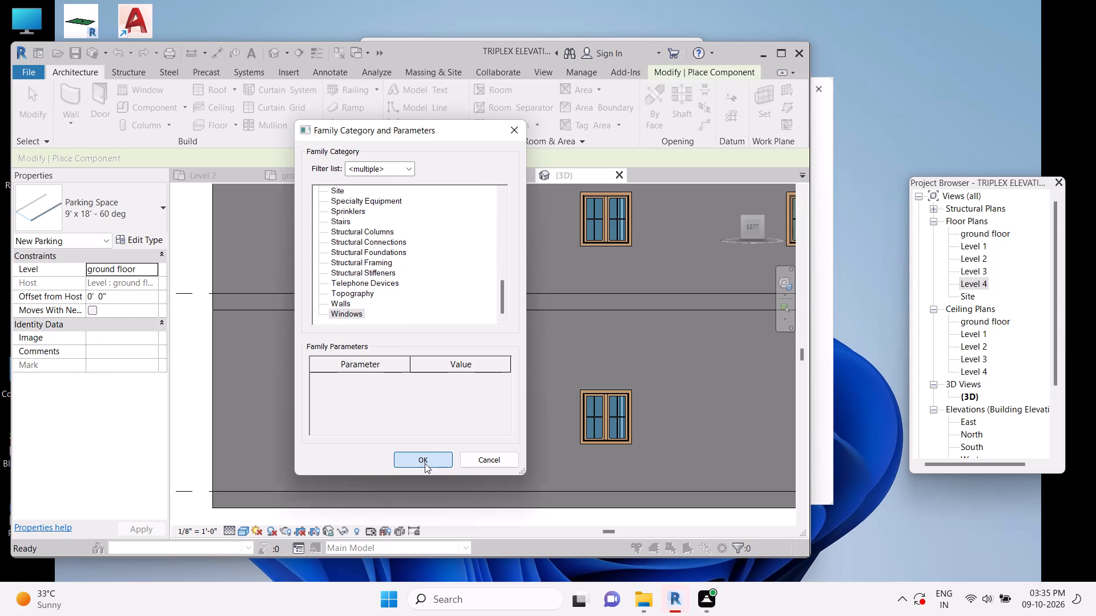
left_click(424, 335)
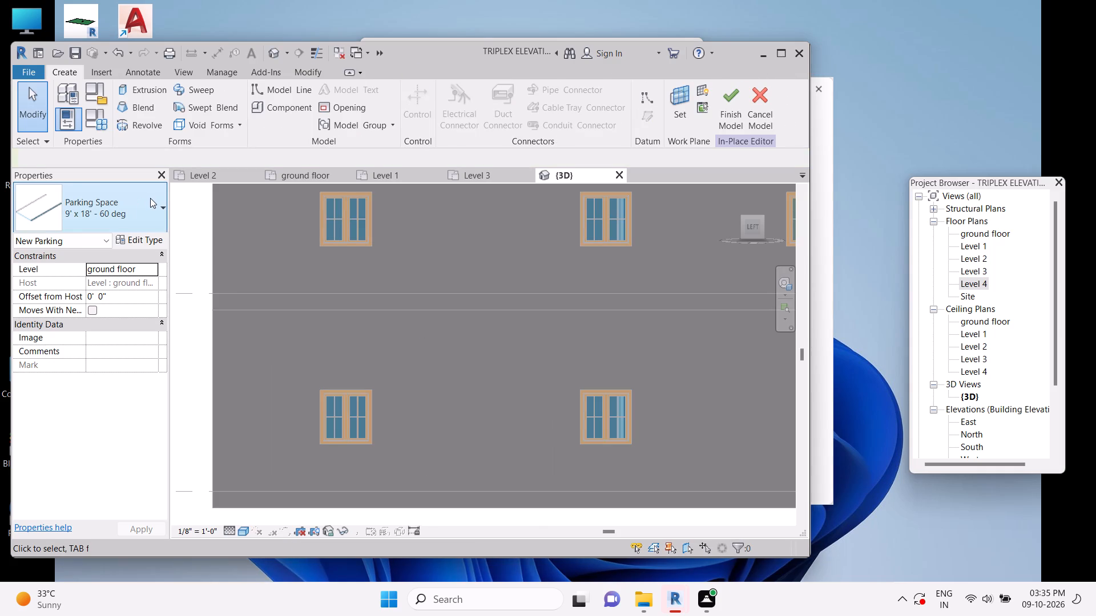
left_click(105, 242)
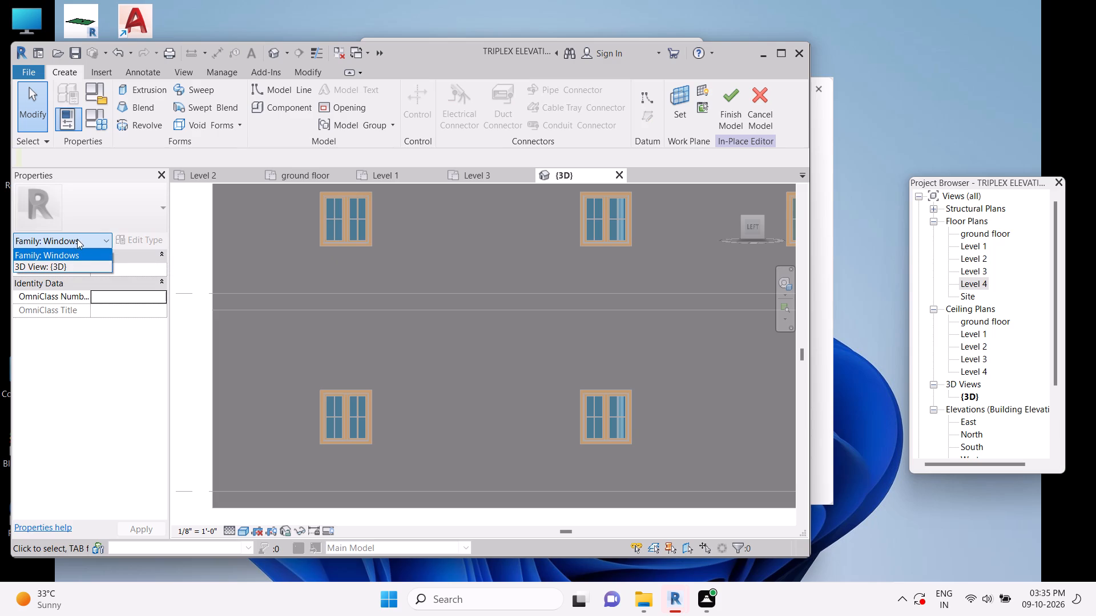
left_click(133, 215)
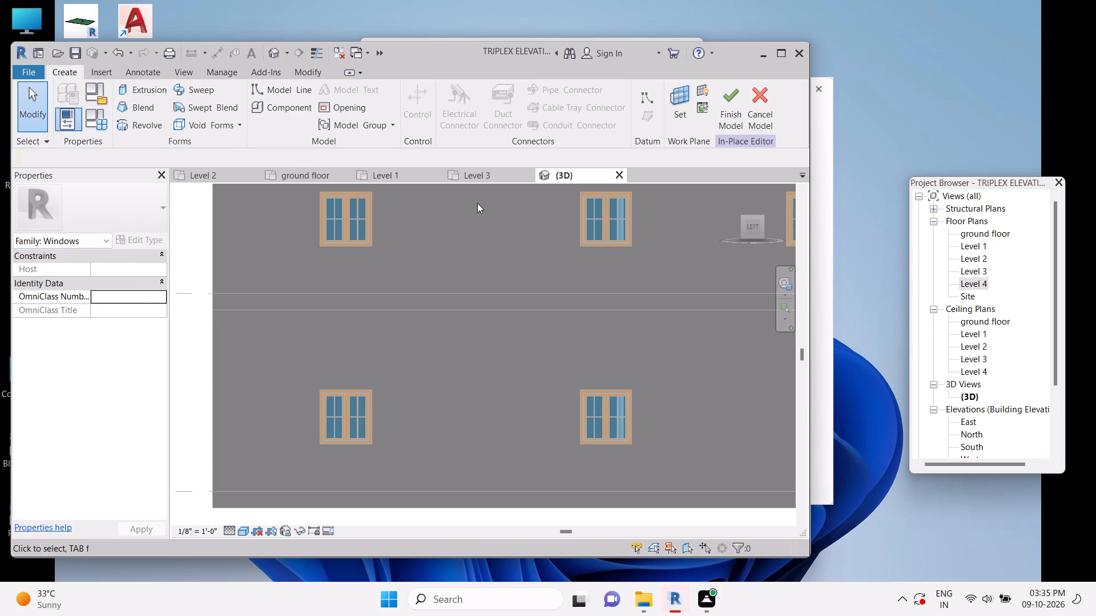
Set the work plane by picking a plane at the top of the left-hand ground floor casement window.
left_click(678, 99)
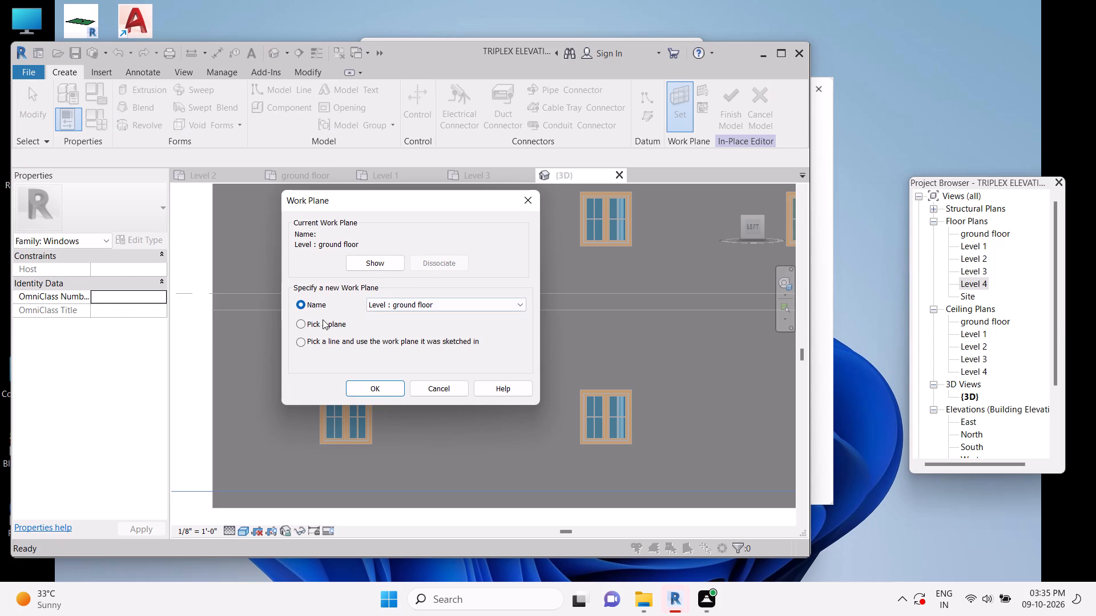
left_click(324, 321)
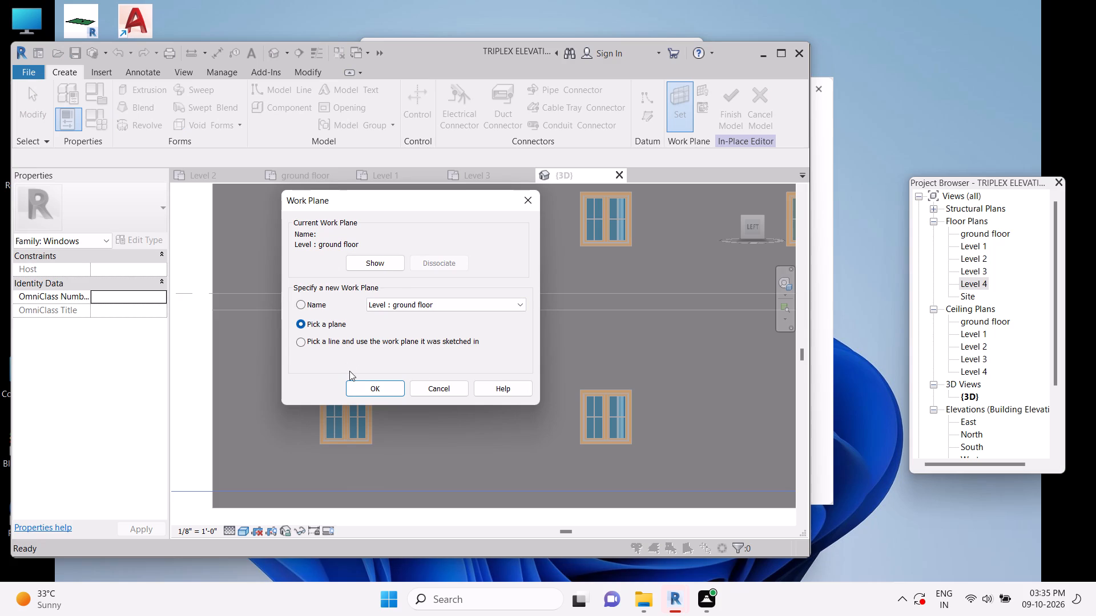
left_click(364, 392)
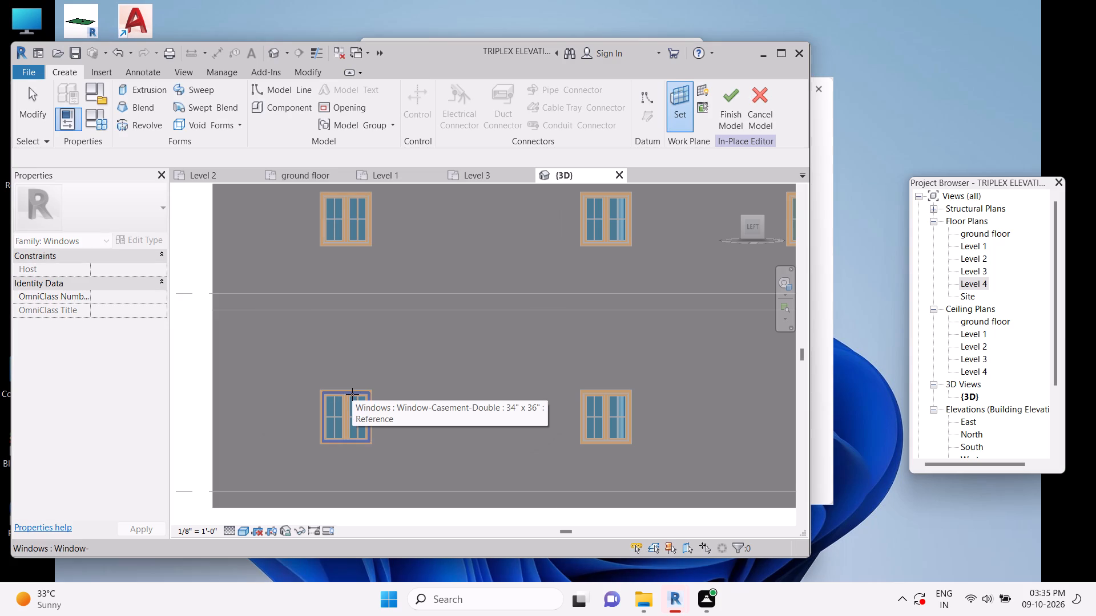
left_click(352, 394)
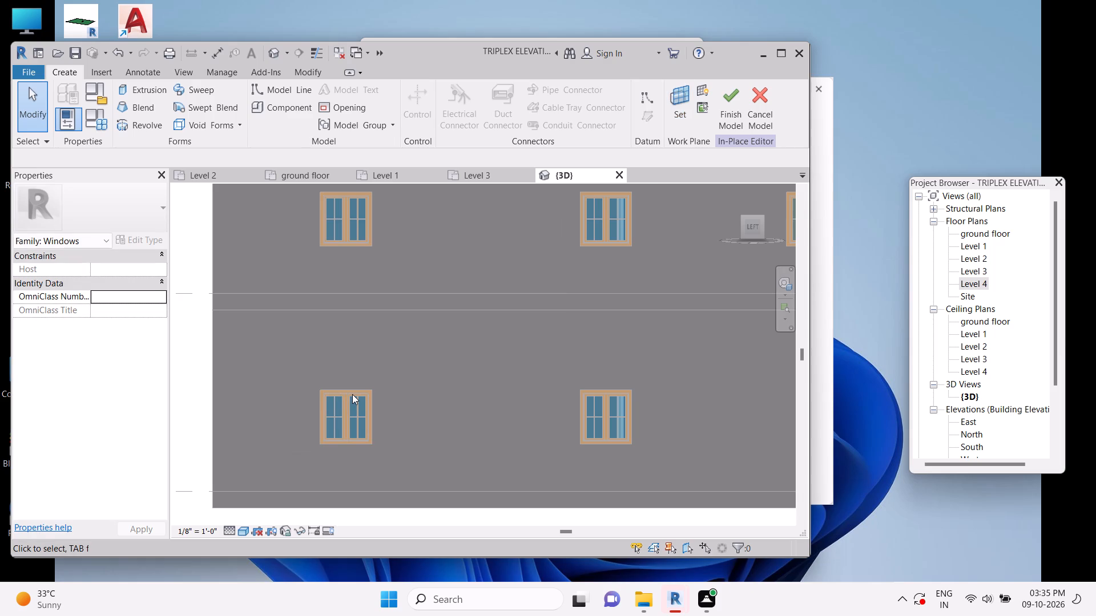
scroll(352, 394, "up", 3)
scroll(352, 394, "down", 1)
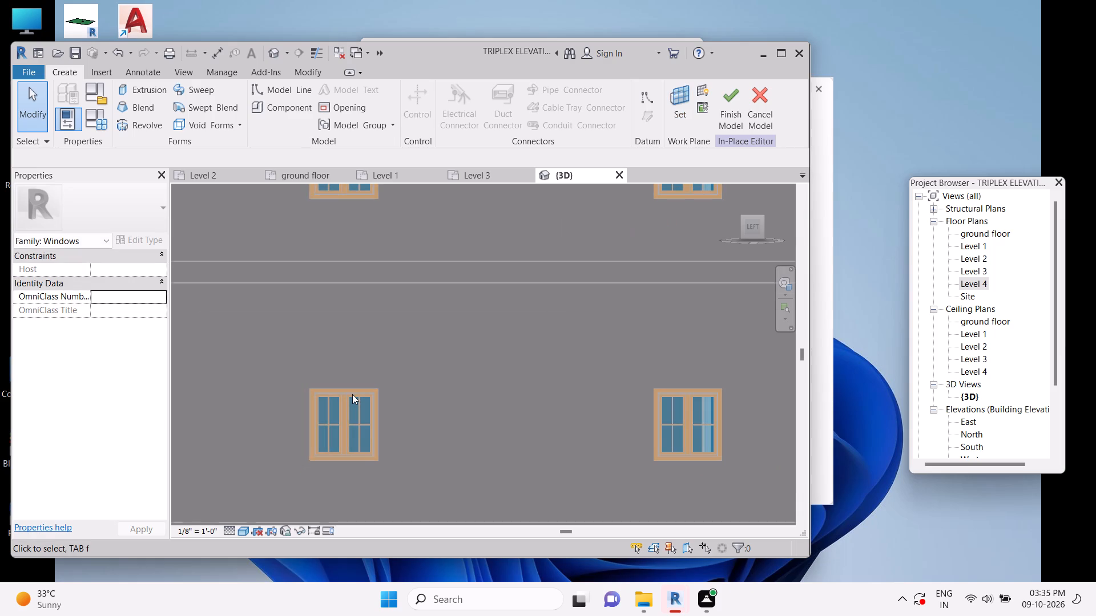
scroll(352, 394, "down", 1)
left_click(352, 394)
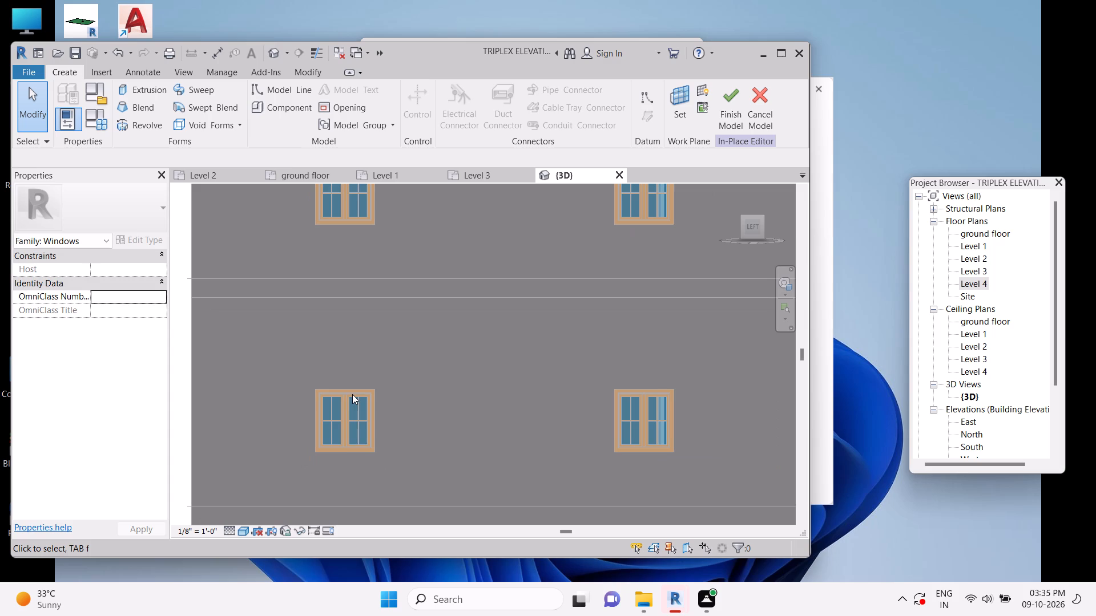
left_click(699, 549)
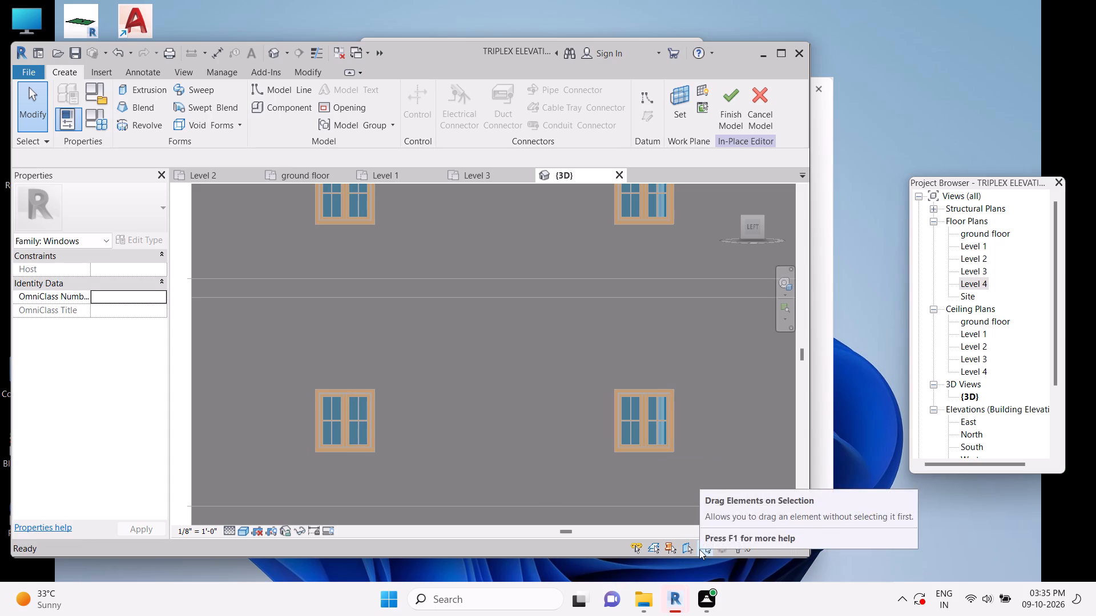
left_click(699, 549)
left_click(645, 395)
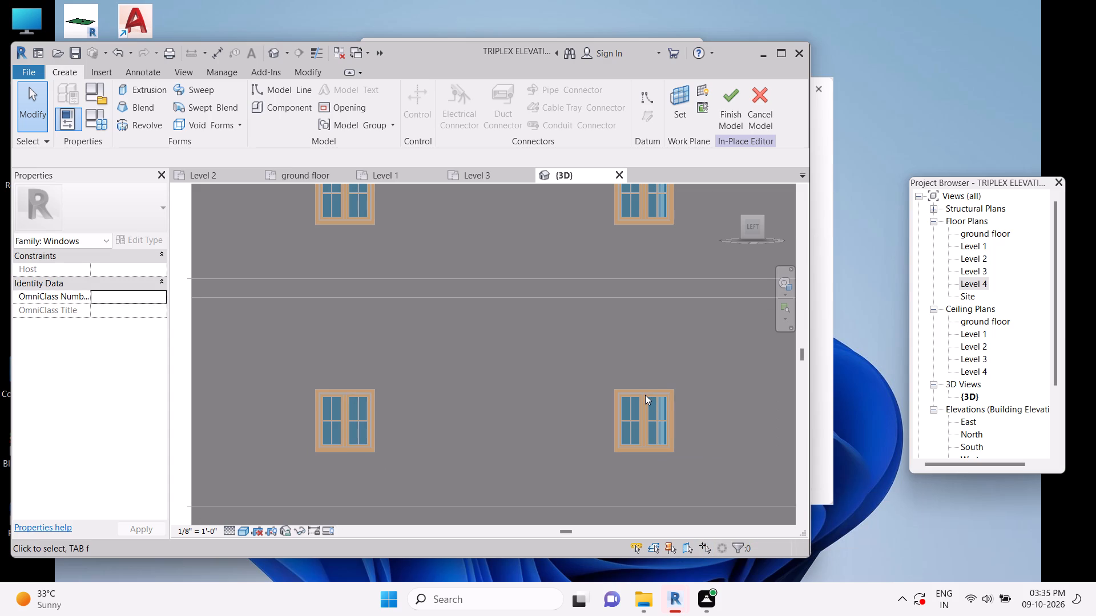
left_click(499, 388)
Finish the in-place Windows model and agree to delete the empty family.
left_click(726, 99)
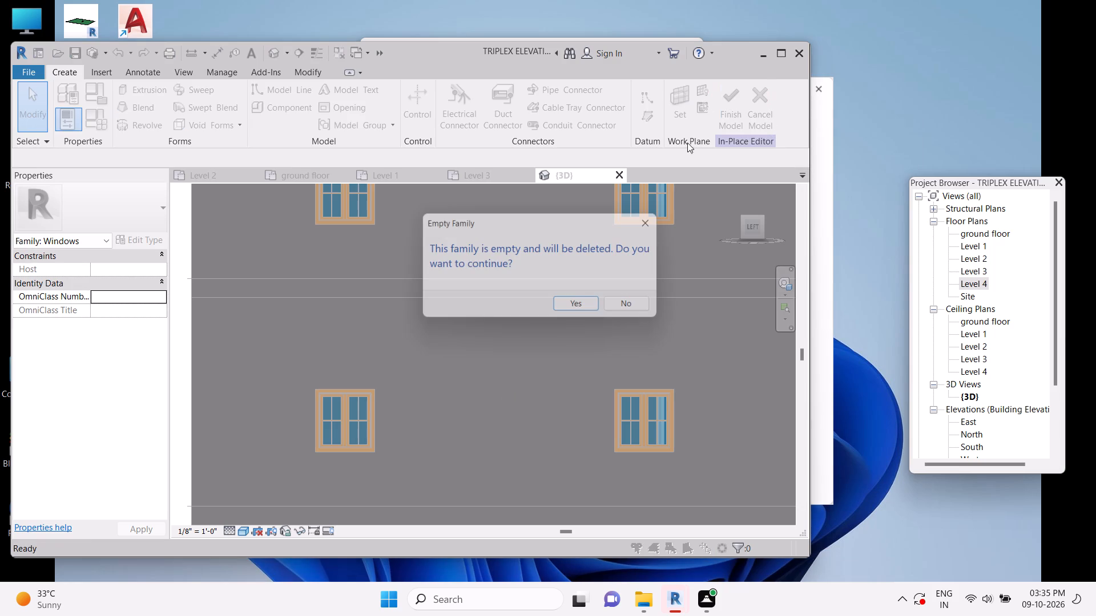
left_click(636, 300)
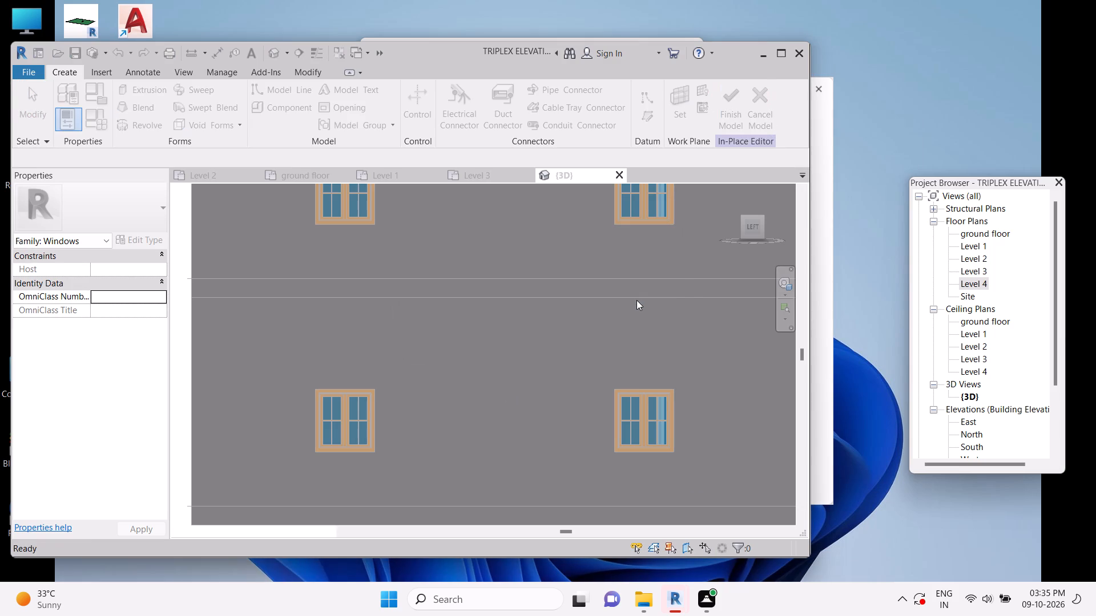
left_click(346, 407)
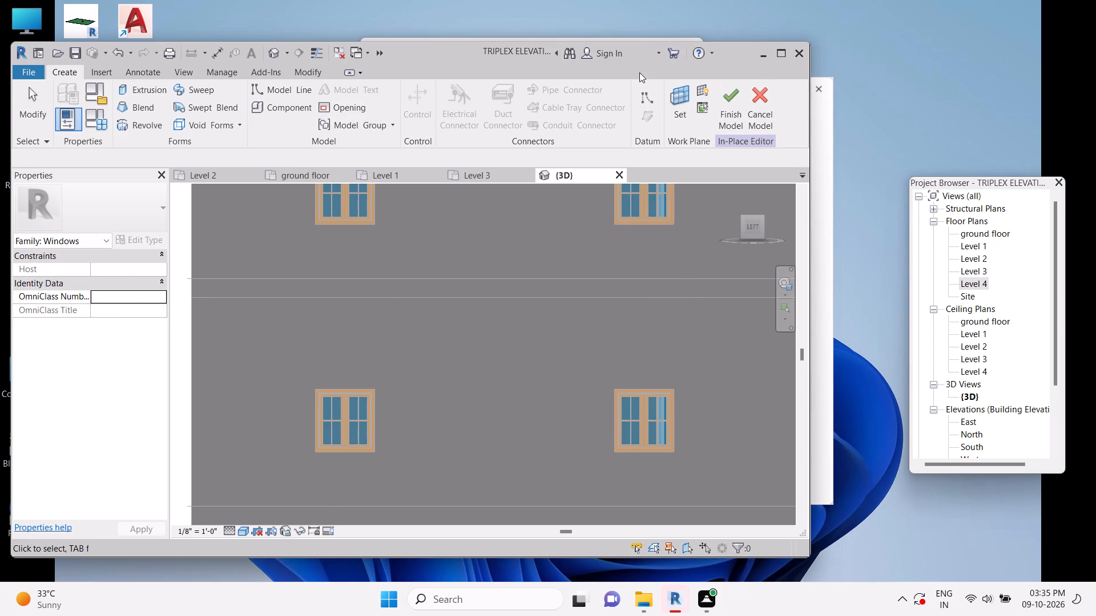
left_click(727, 97)
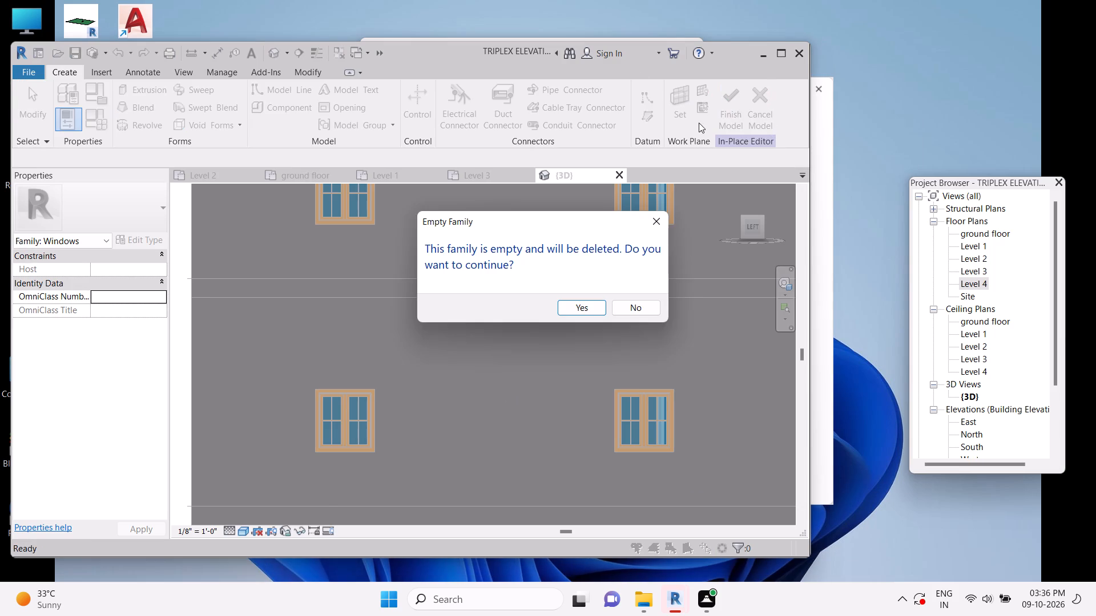
left_click(588, 303)
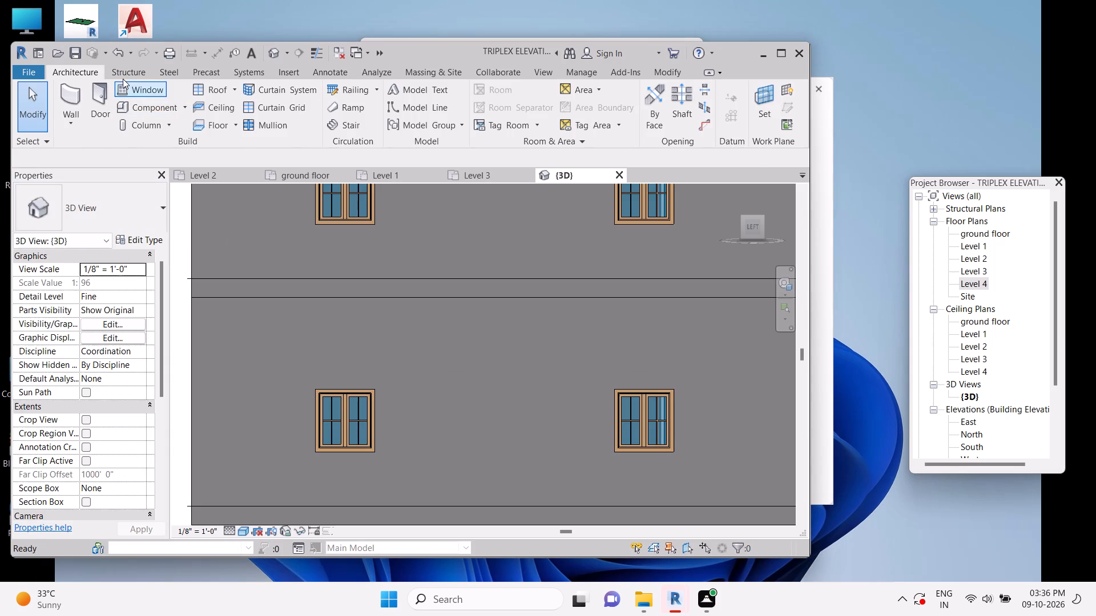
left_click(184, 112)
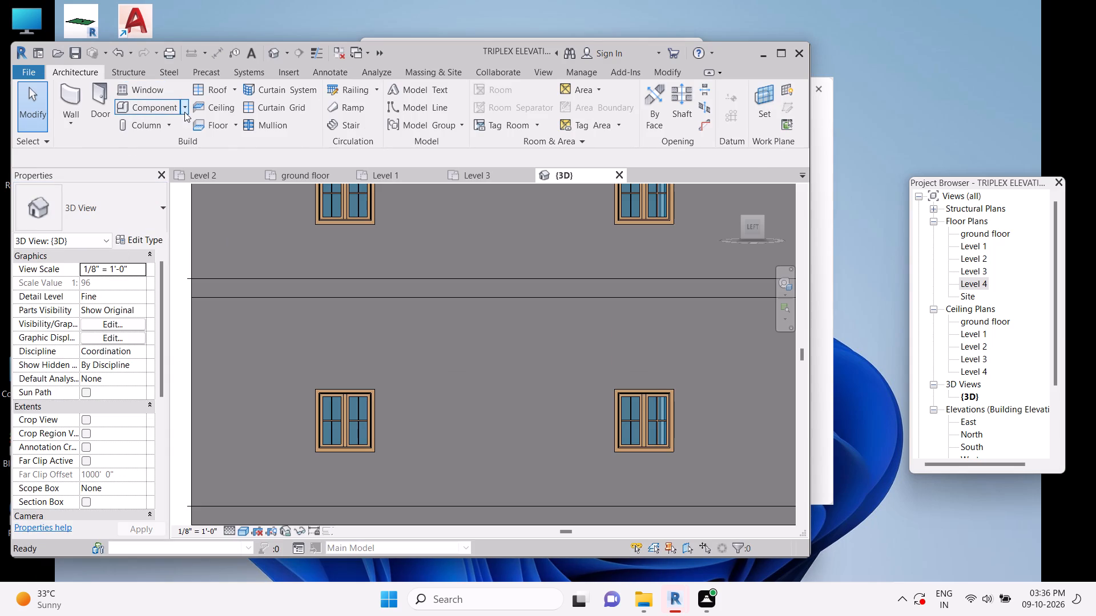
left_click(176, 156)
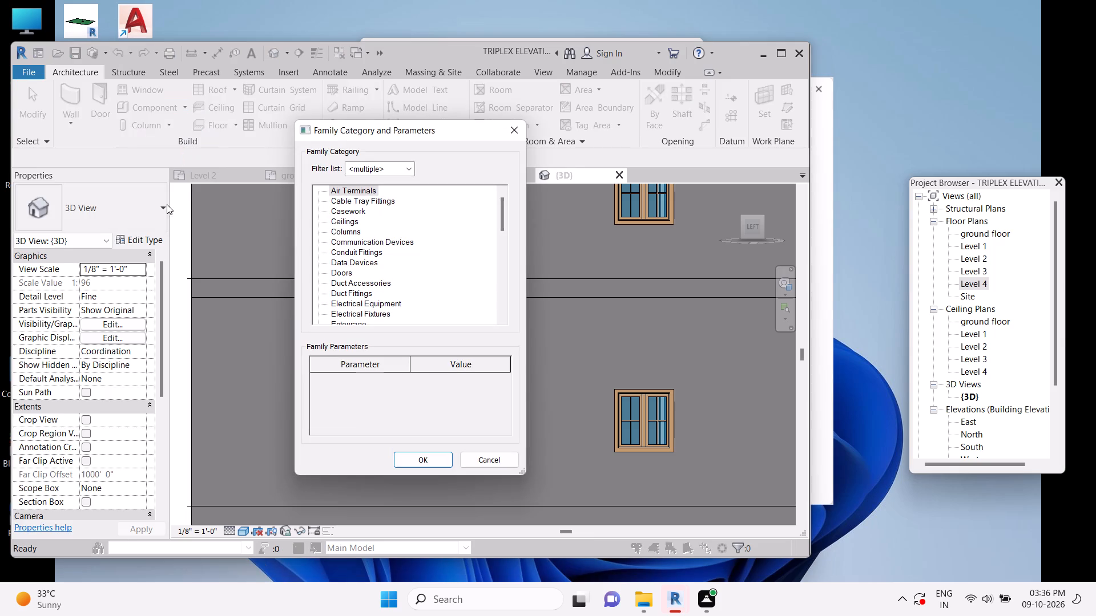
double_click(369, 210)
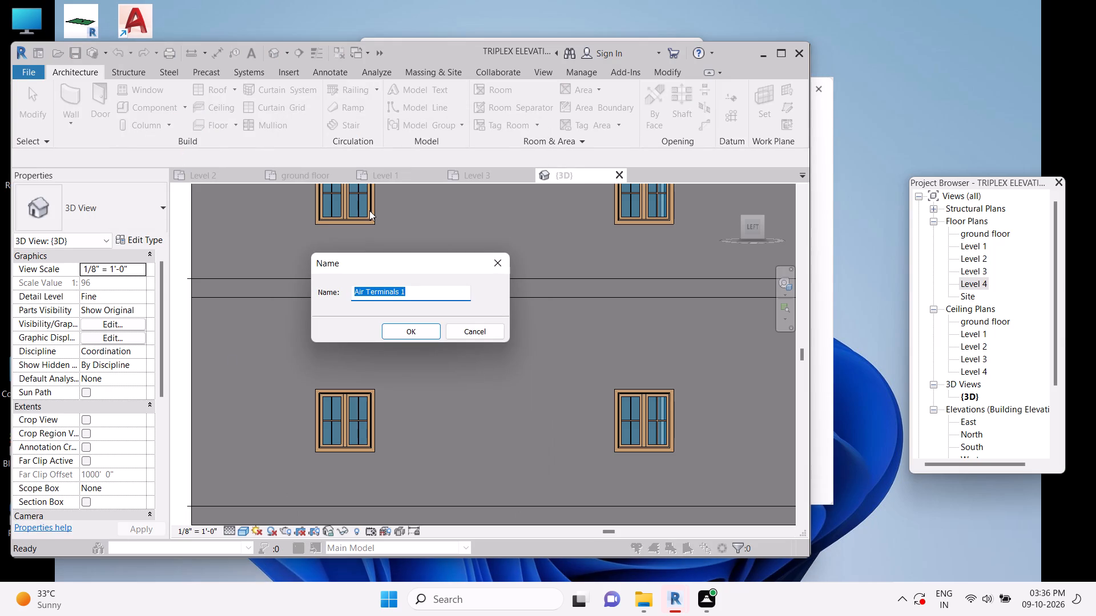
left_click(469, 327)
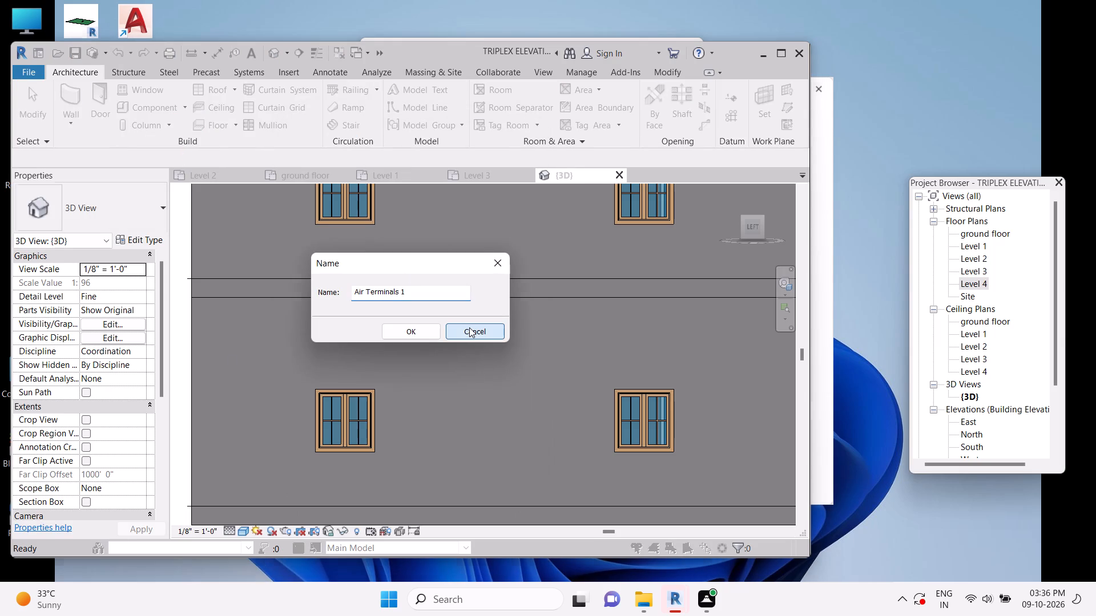
Start a new in-place model in the Casework category, dismissing the blank notification card, and accept the suggested name.
left_click(183, 107)
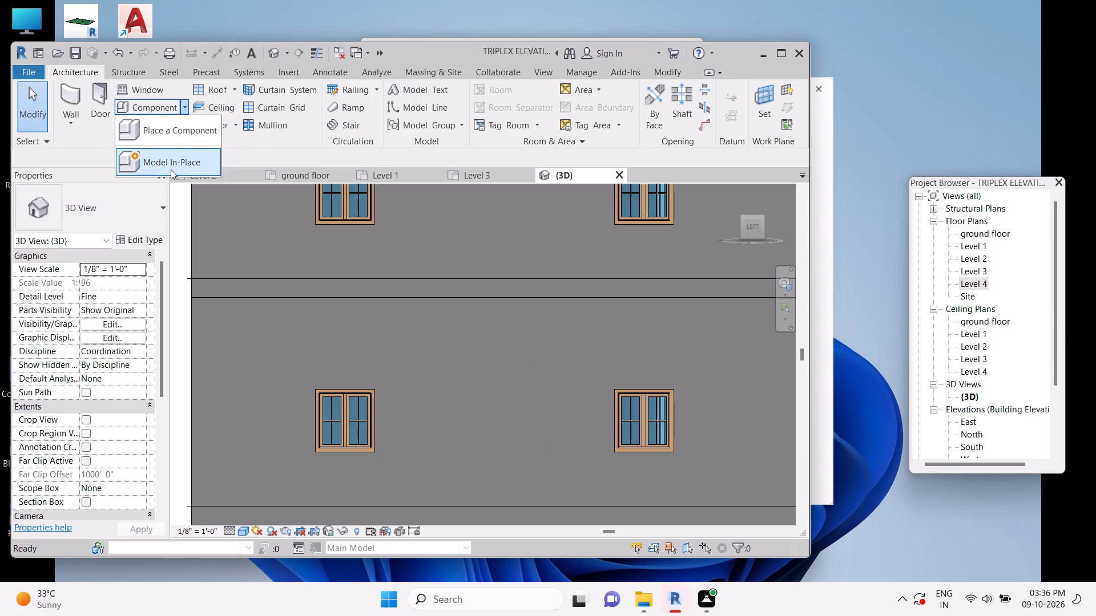
left_click(171, 169)
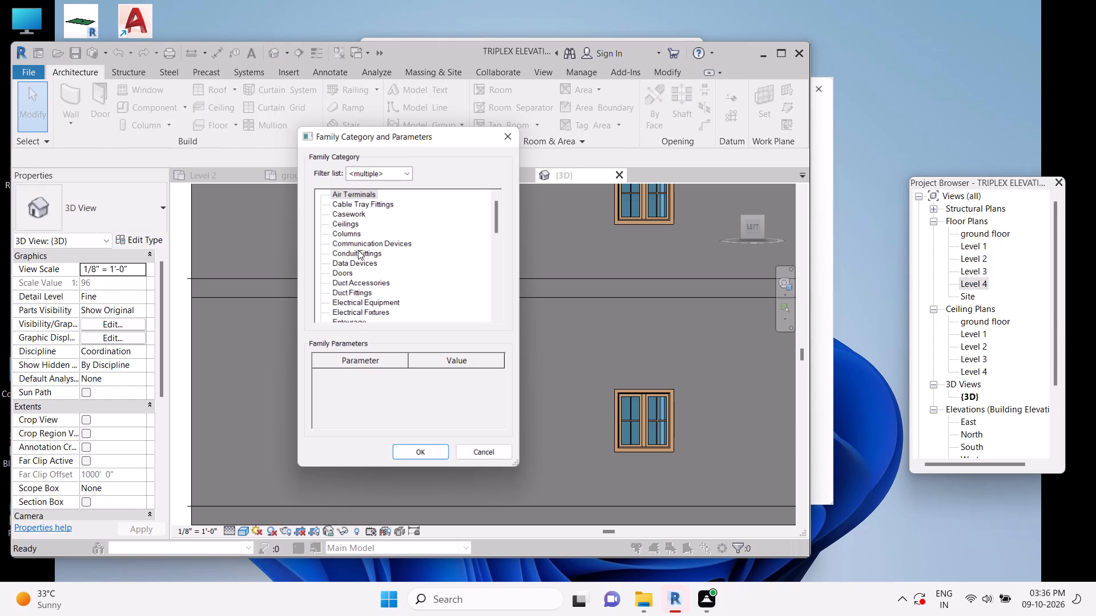
left_click(365, 215)
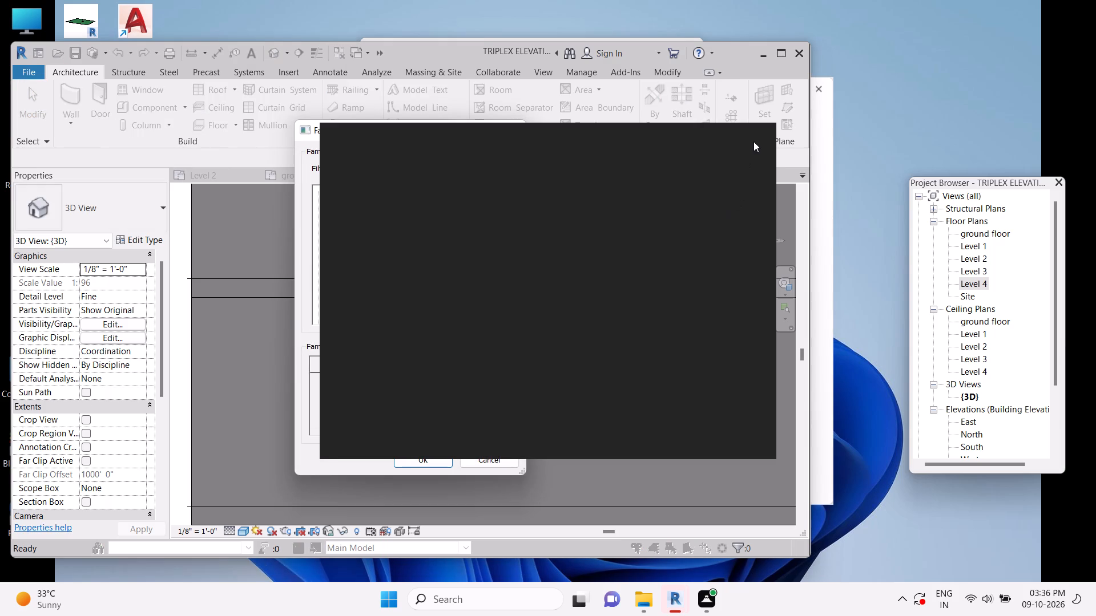
left_click(753, 141)
left_click(753, 141)
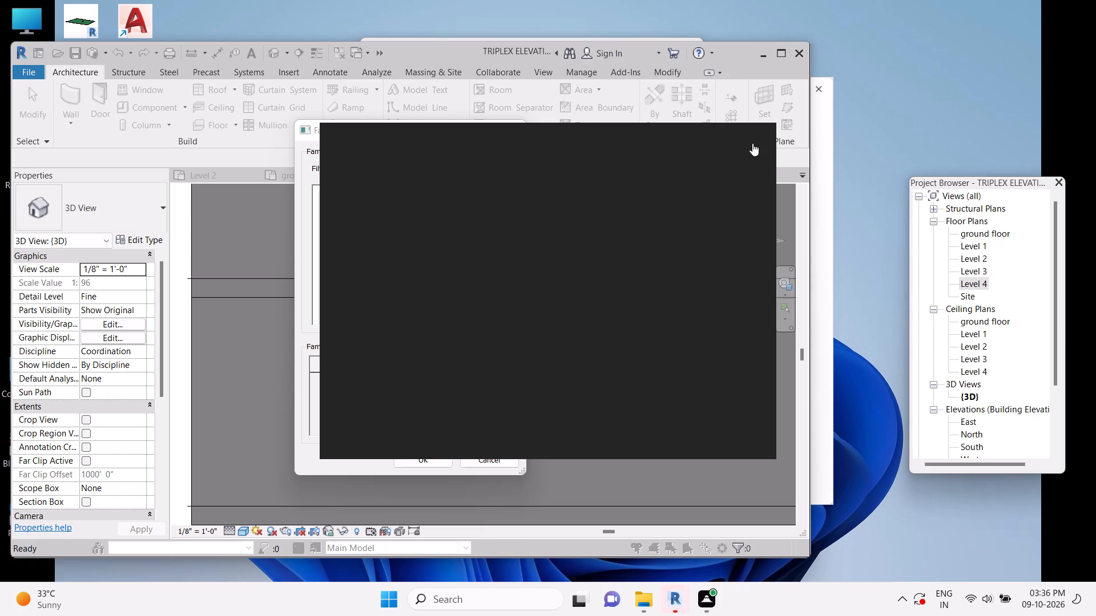
left_click(752, 143)
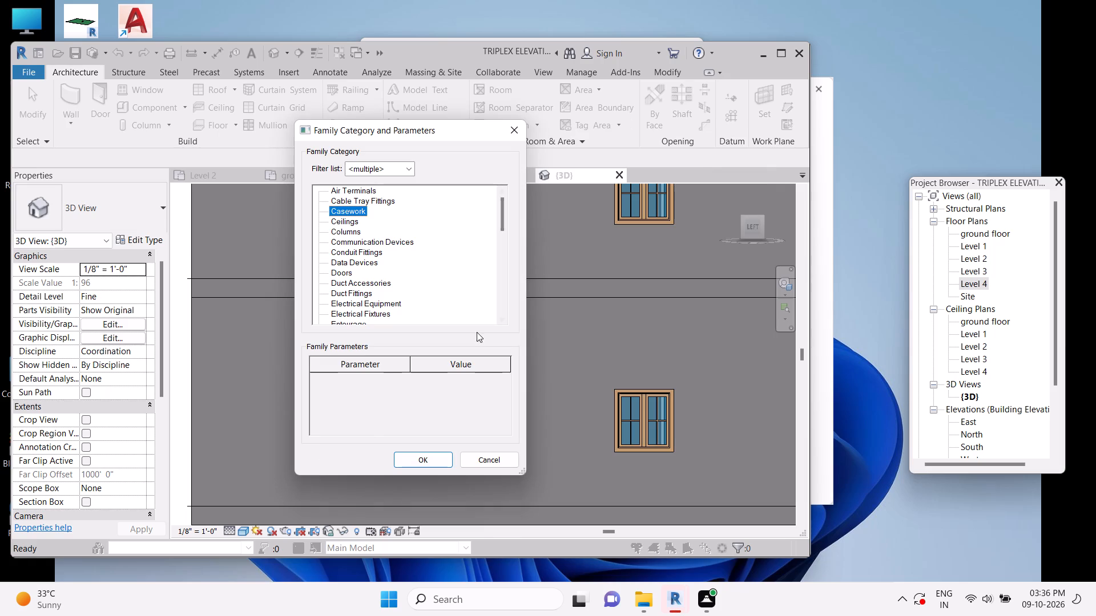
left_click(416, 460)
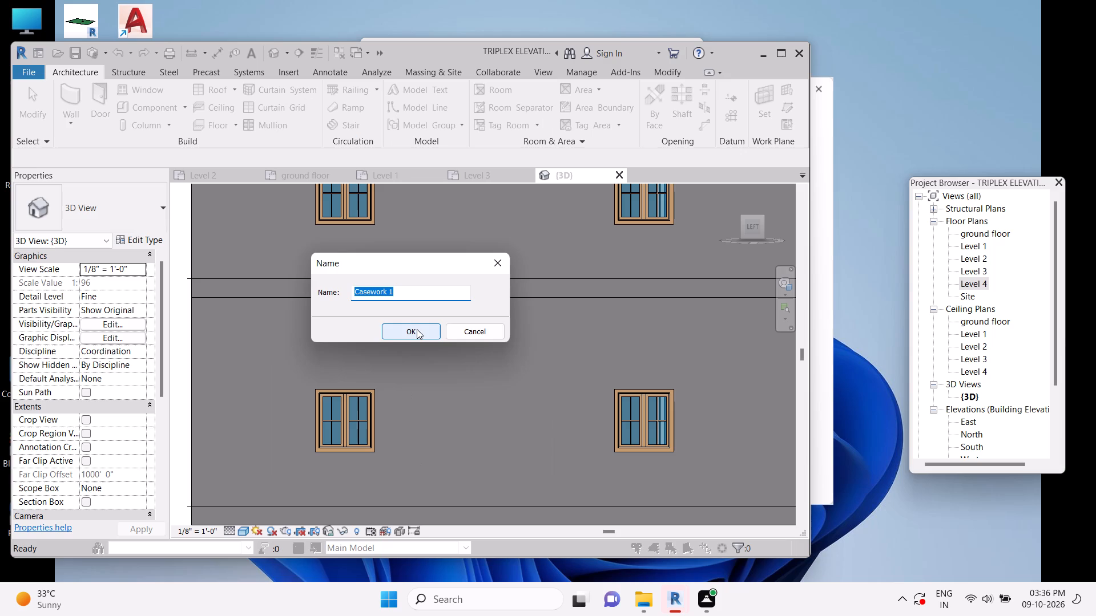
left_click(417, 329)
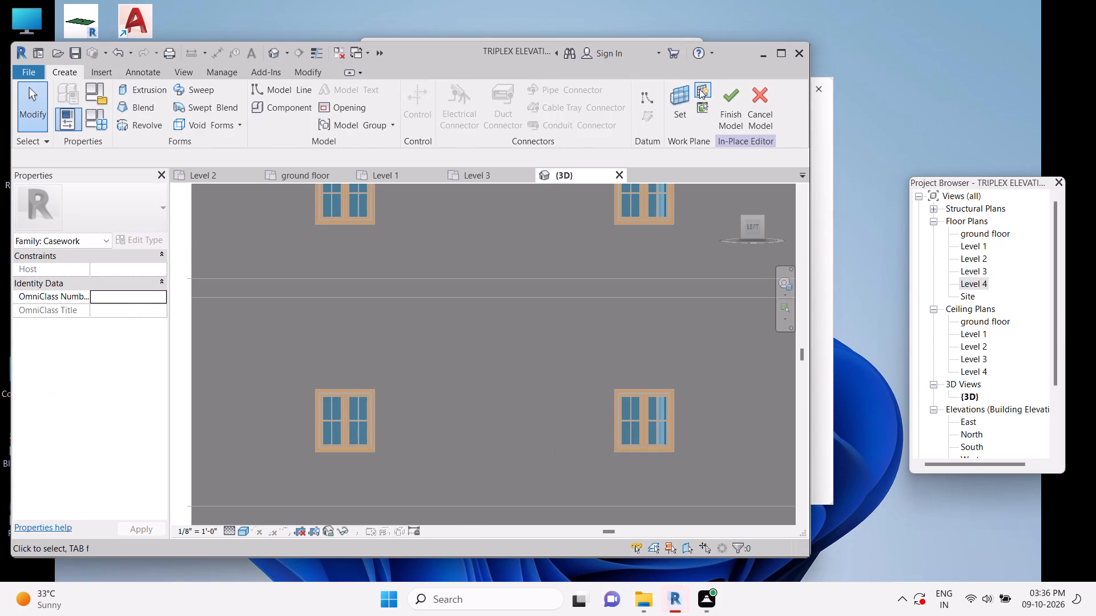
Set the work plane by picking the wall face just above the left-hand ground floor casement window.
left_click(683, 104)
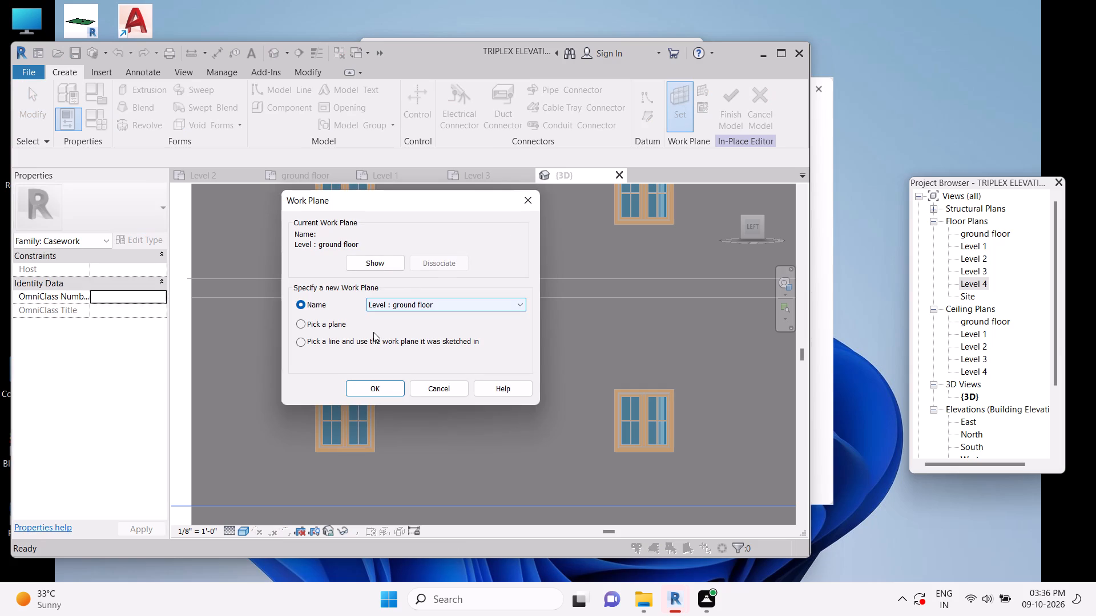
left_click(373, 332)
left_click(320, 324)
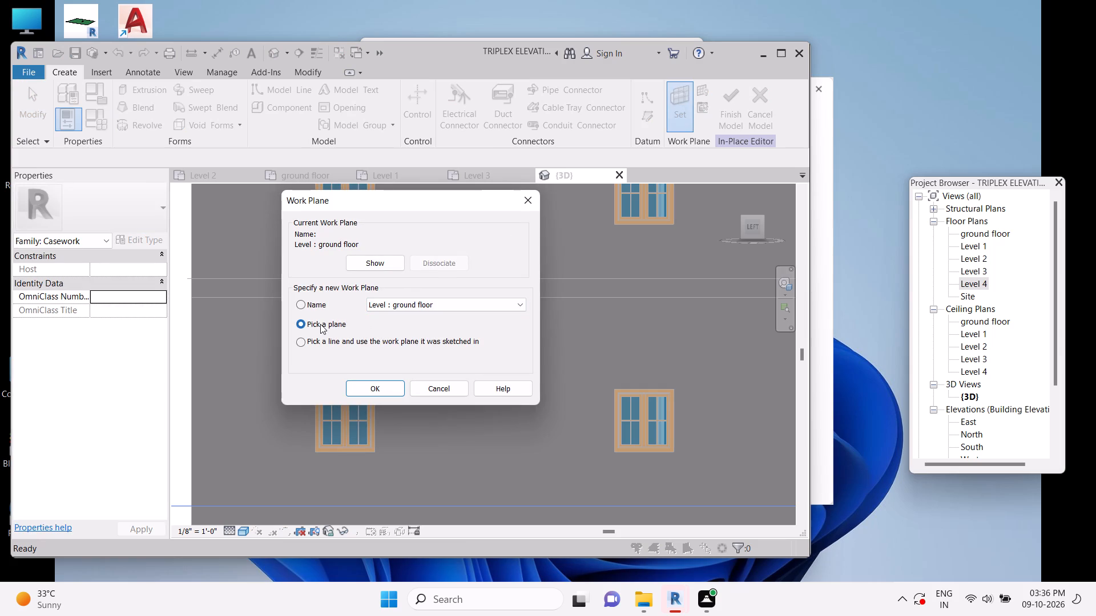
left_click(358, 383)
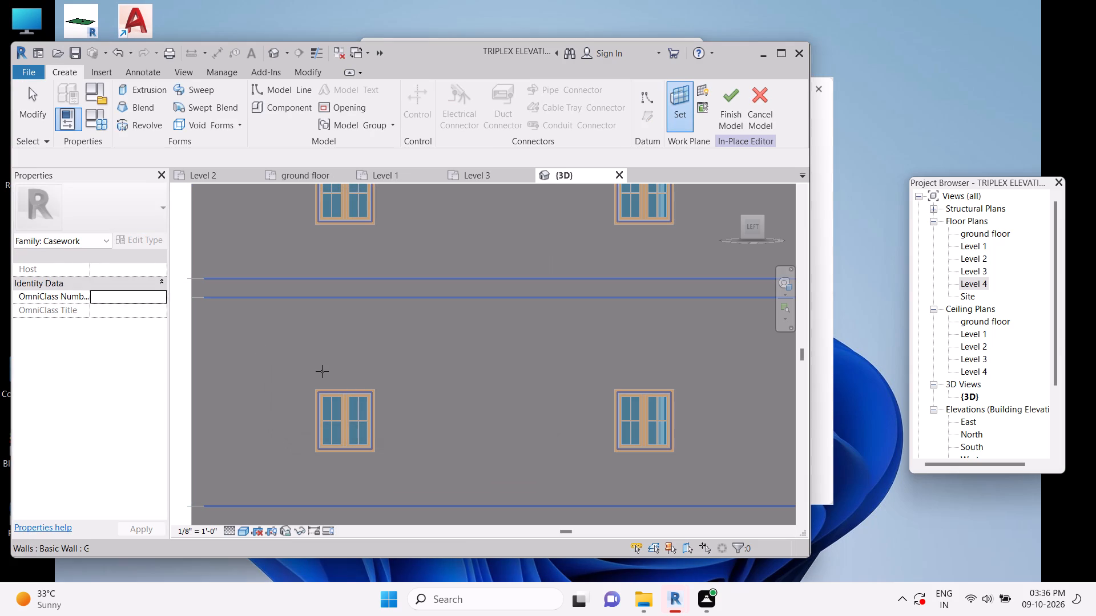
left_click(342, 374)
left_click(342, 374)
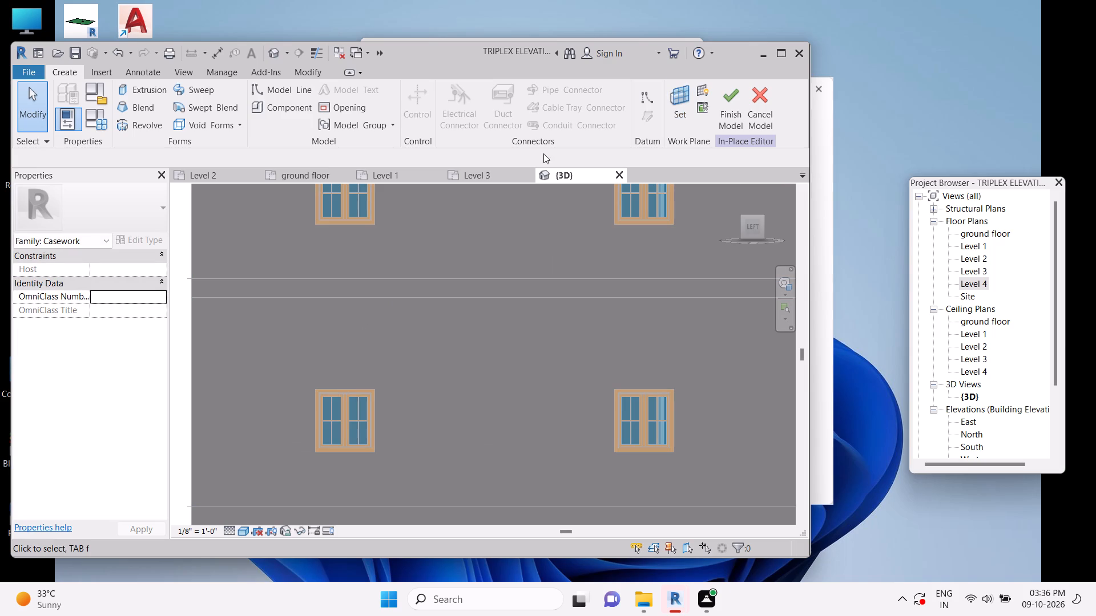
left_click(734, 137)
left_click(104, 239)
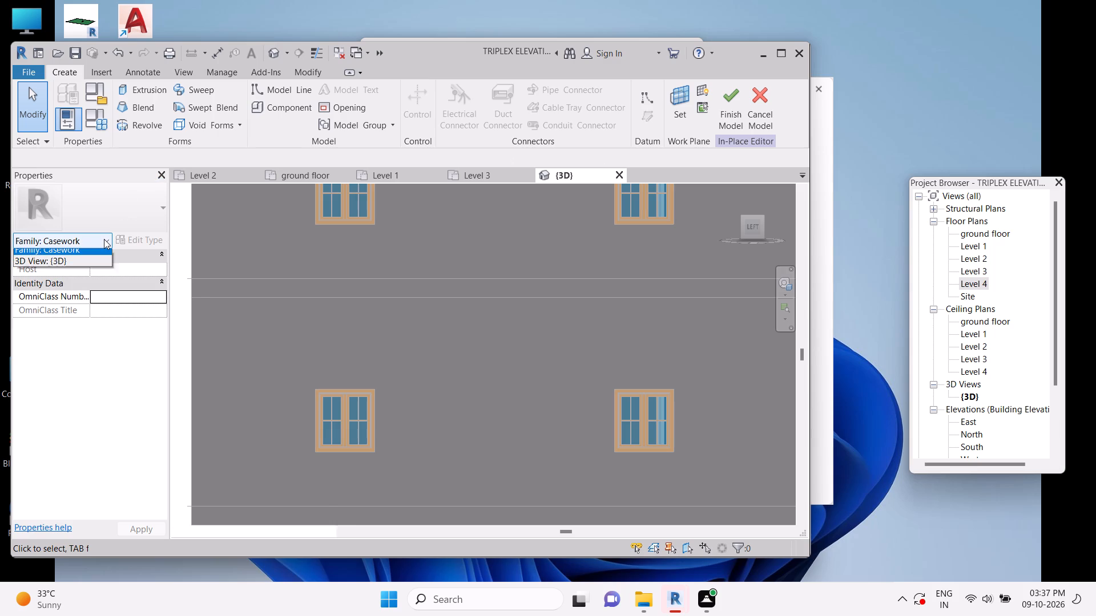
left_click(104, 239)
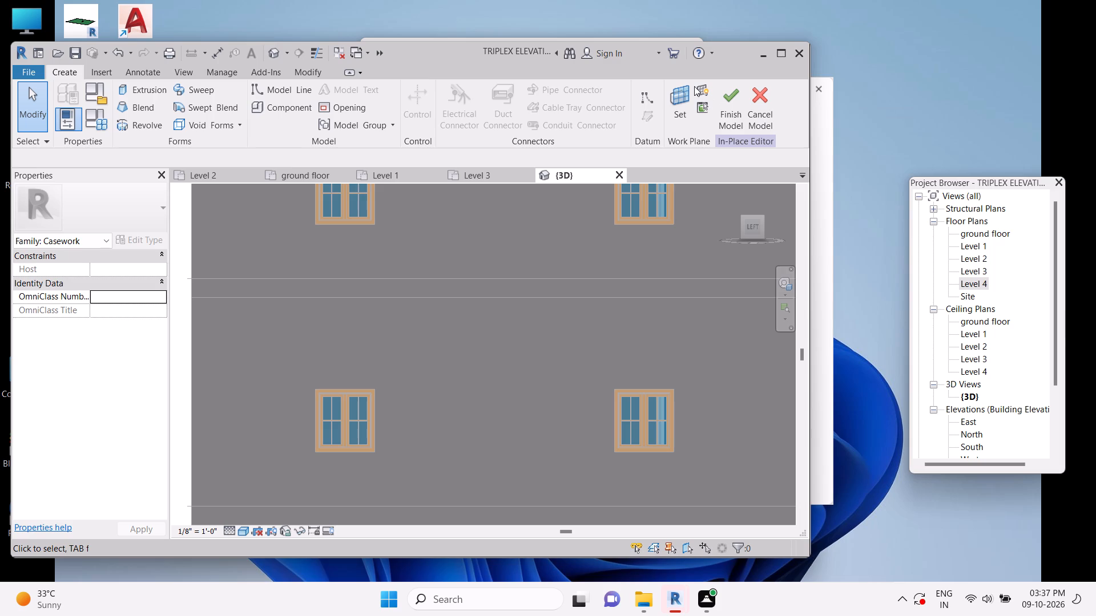
Show the active work plane grid on the wall with the casement windows.
left_click(694, 86)
left_click(704, 89)
scroll(705, 89, "down", 1)
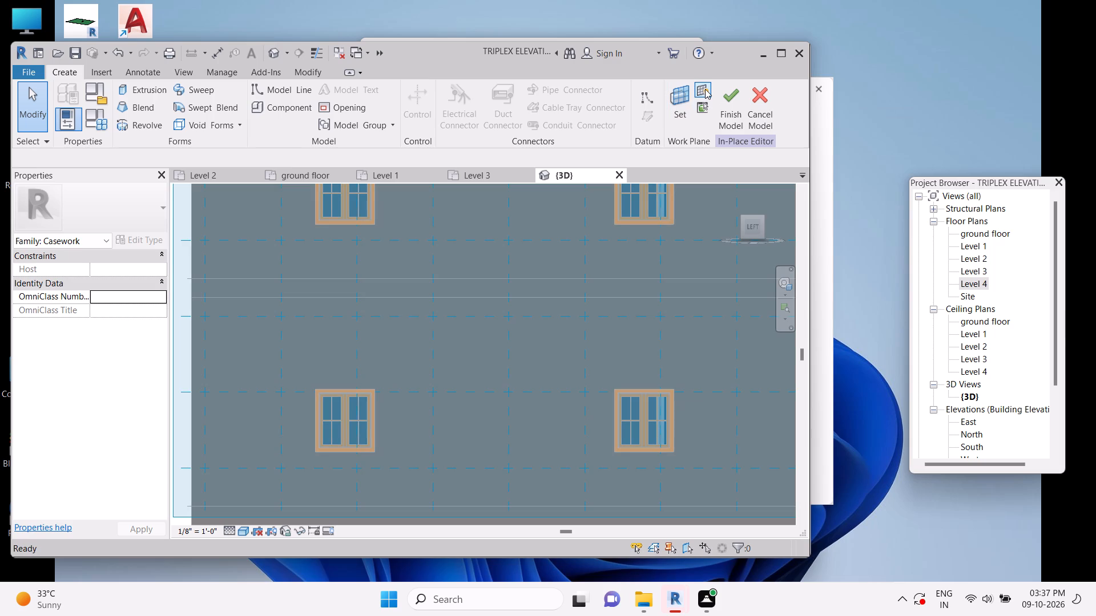
scroll(705, 89, "down", 1)
scroll(705, 89, "up", 3)
scroll(705, 89, "down", 5)
Select the work plane grid and examine how far it extends across the windowed wall and its levels.
left_click(662, 318)
scroll(662, 318, "down", 3)
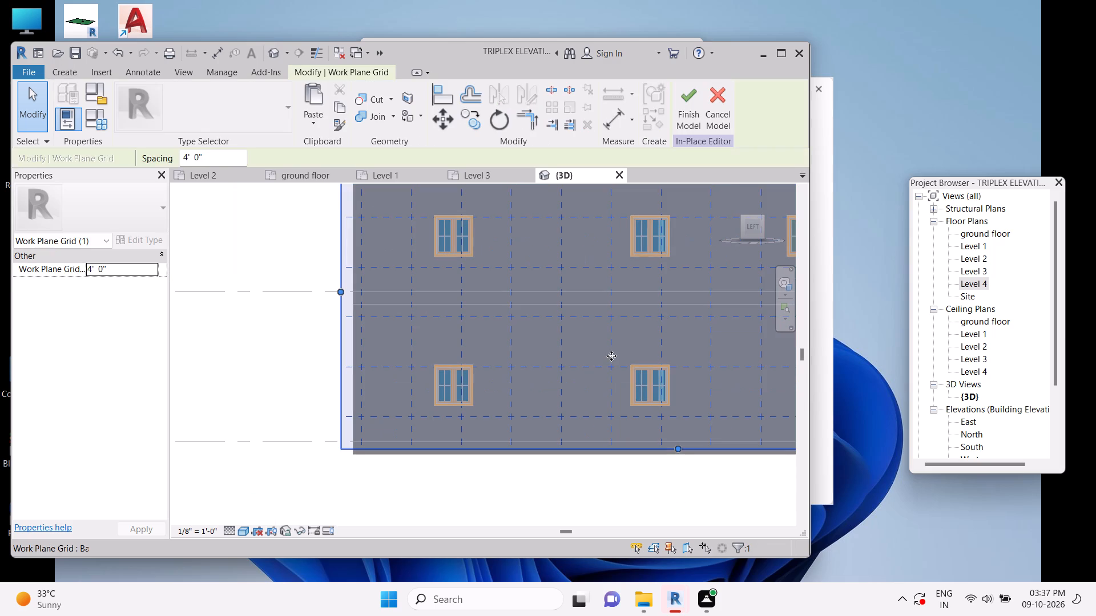
middle_click_drag(620, 266, 517, 355)
scroll(622, 266, "up", 1)
scroll(517, 349, "down", 6)
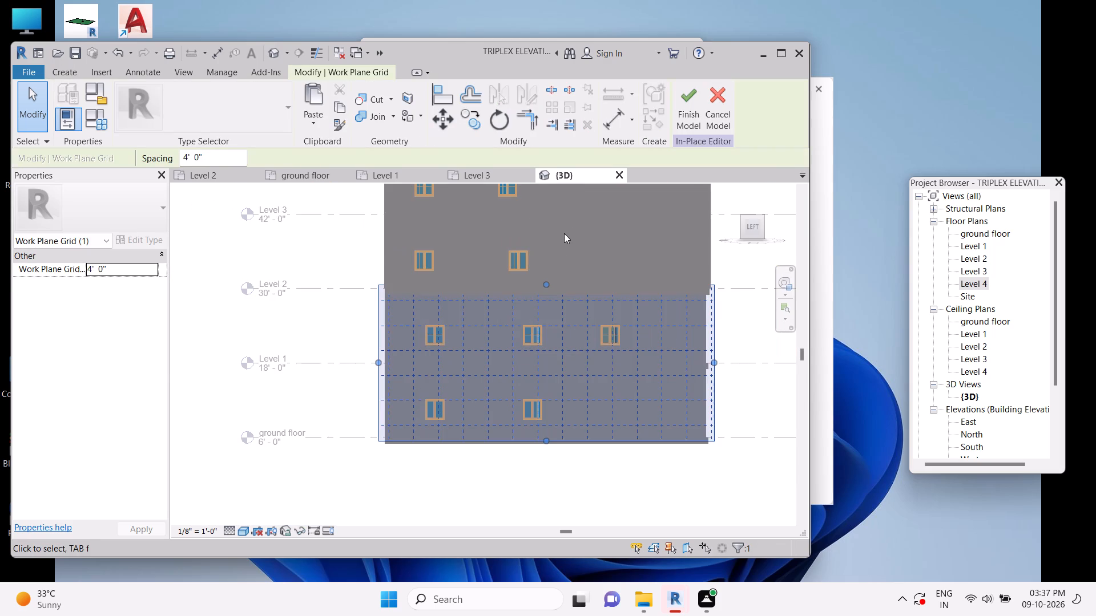
scroll(566, 260, "down", 1)
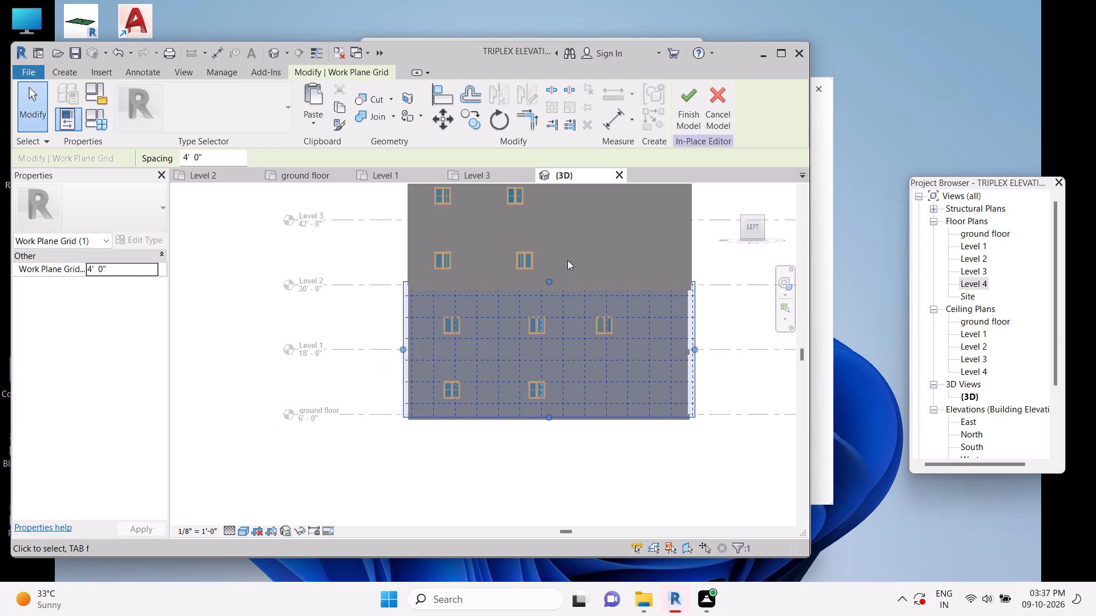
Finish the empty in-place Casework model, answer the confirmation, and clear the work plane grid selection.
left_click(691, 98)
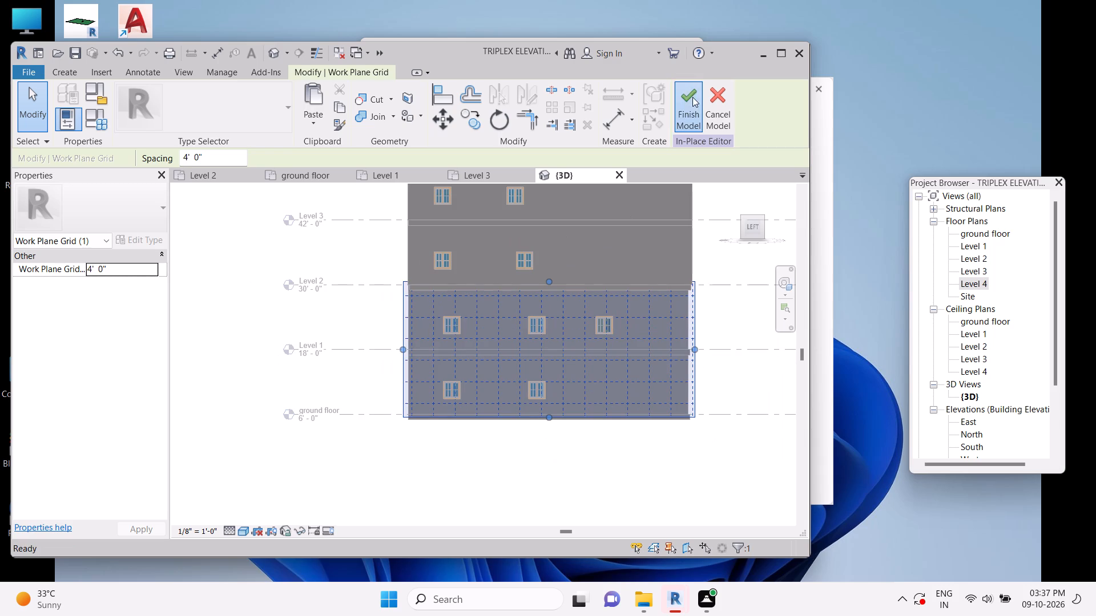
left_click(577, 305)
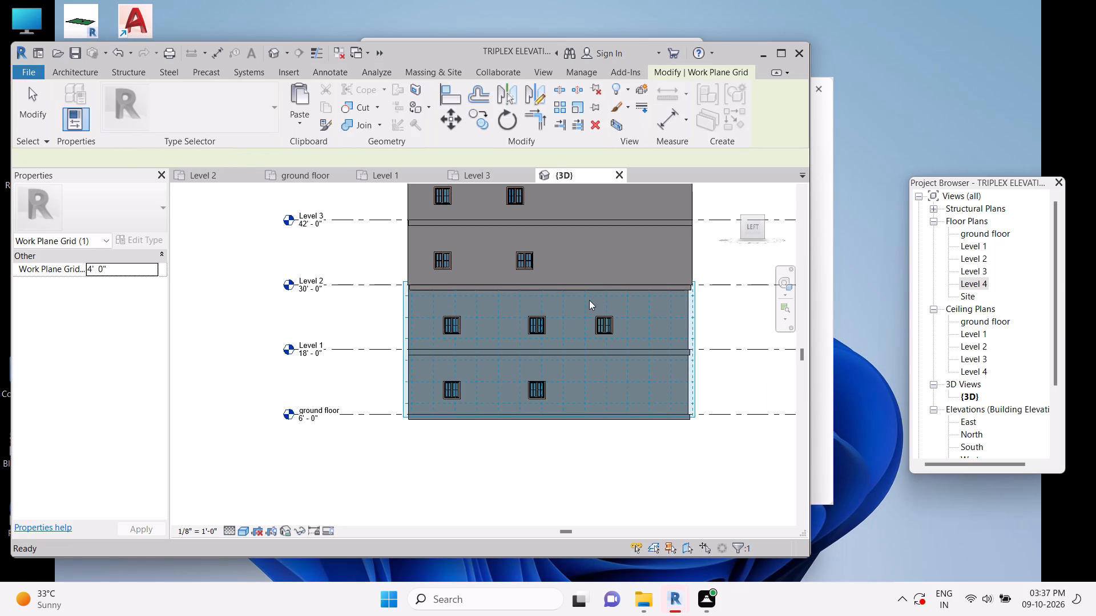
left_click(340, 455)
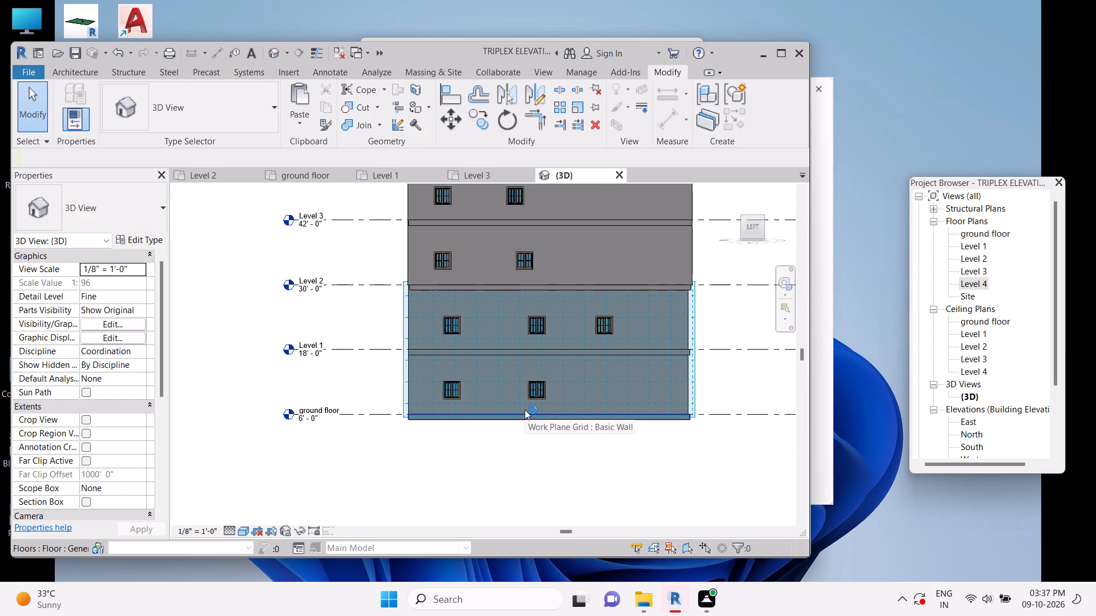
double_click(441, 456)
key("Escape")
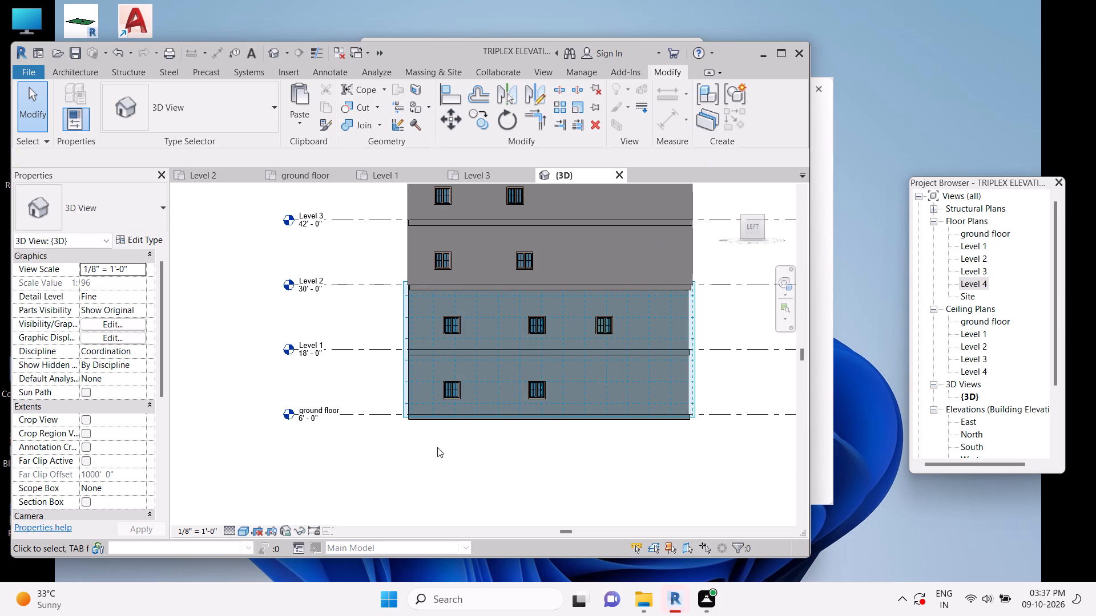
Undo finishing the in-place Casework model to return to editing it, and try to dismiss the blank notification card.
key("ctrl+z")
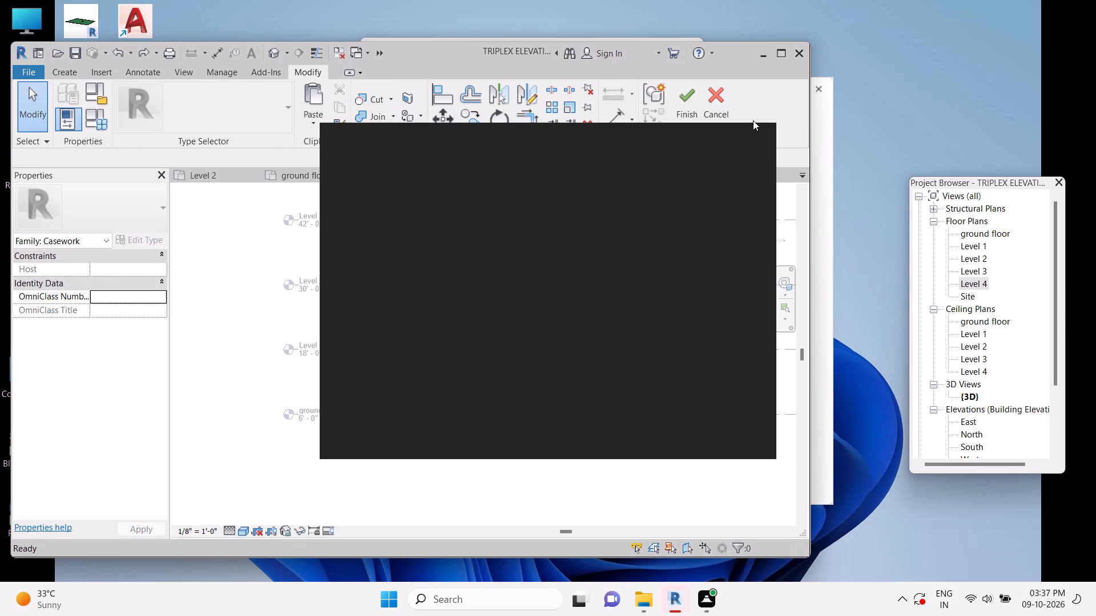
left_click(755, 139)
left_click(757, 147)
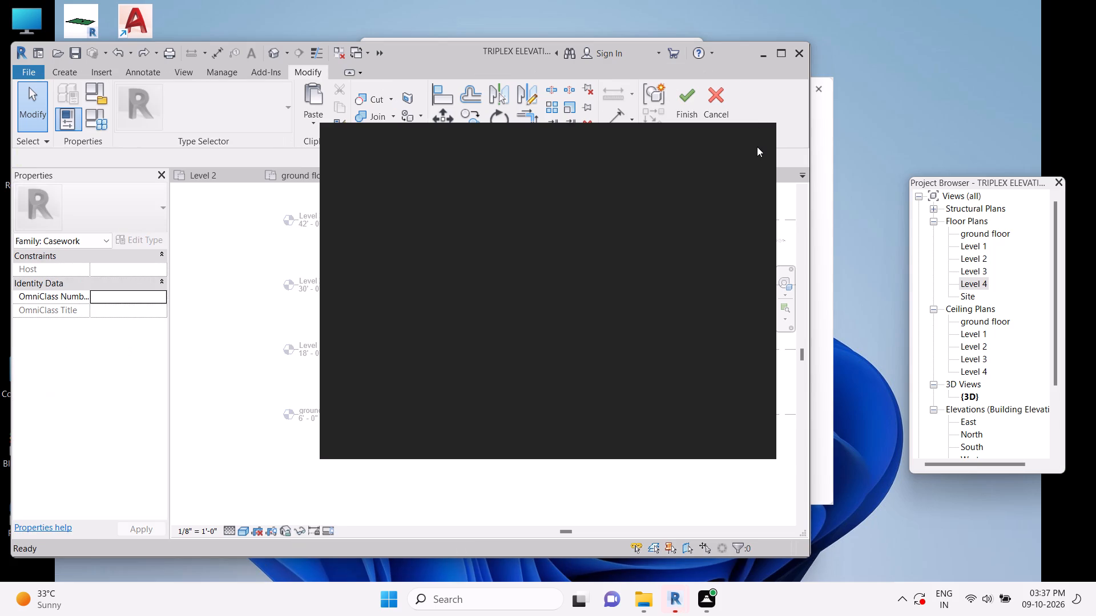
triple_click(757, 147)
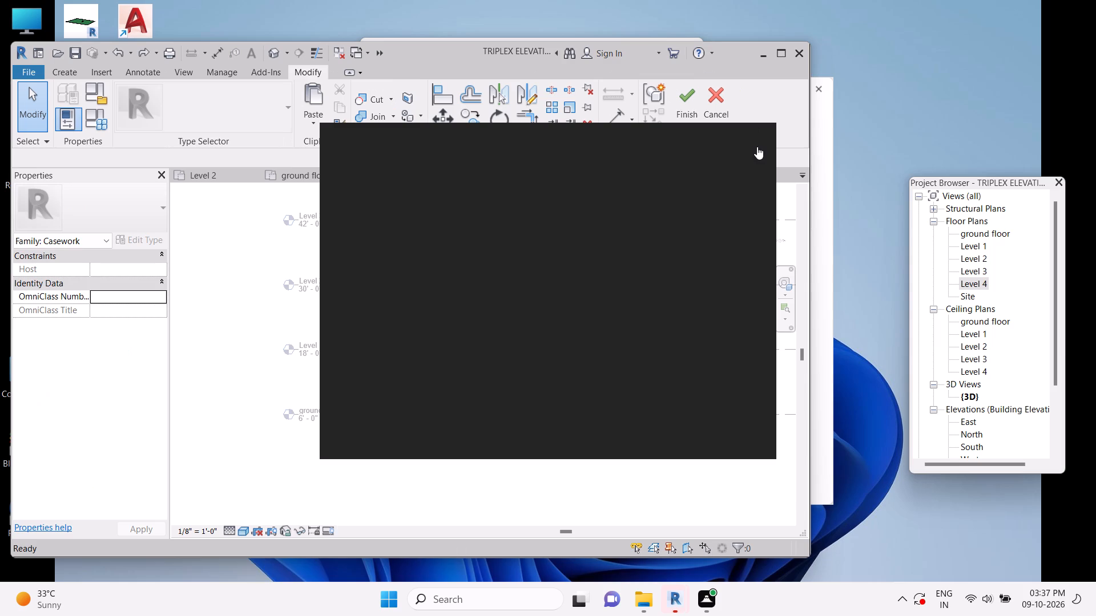
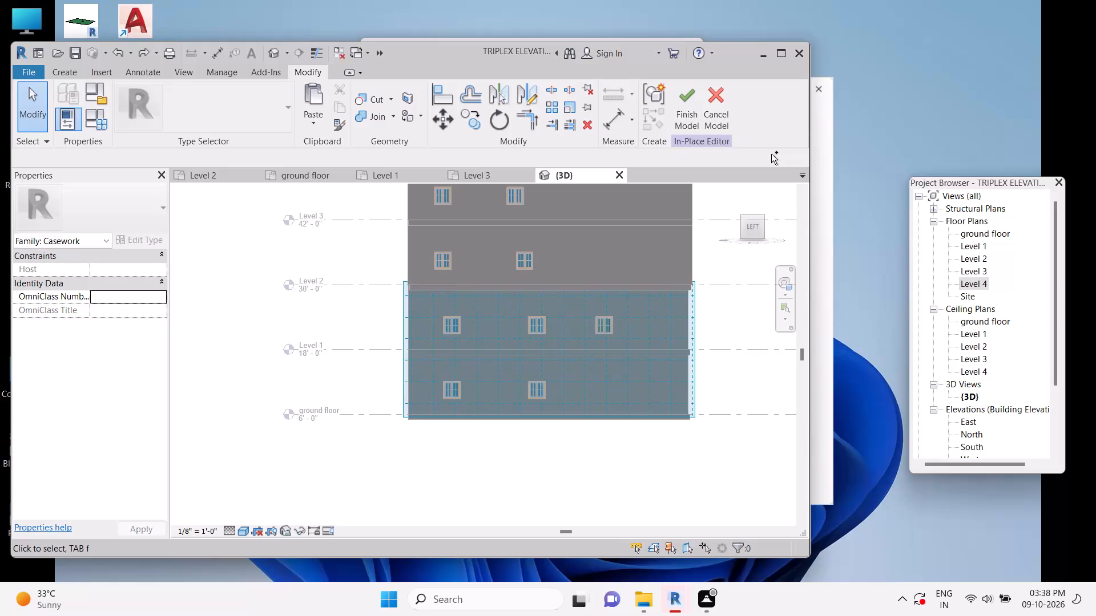
Undo the last change so the work plane grid is hidden on the windowed wall.
key("ctrl+z")
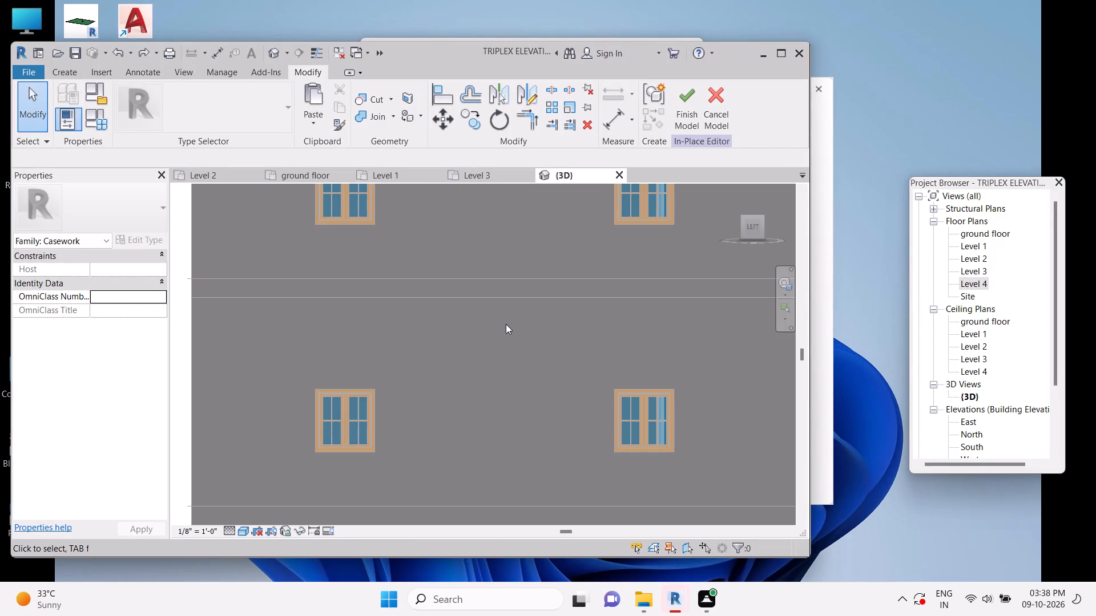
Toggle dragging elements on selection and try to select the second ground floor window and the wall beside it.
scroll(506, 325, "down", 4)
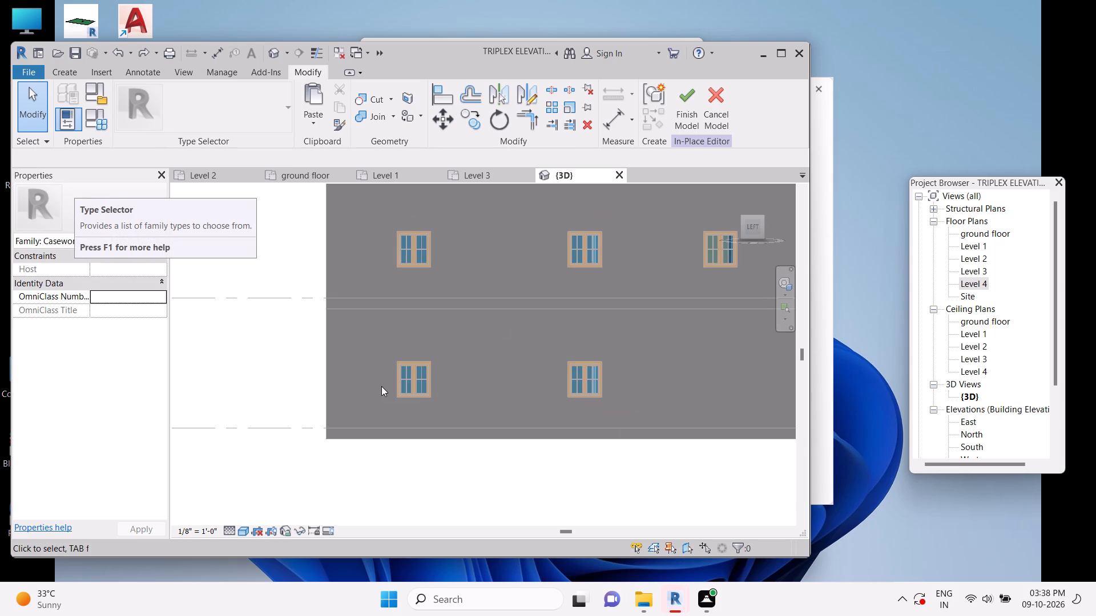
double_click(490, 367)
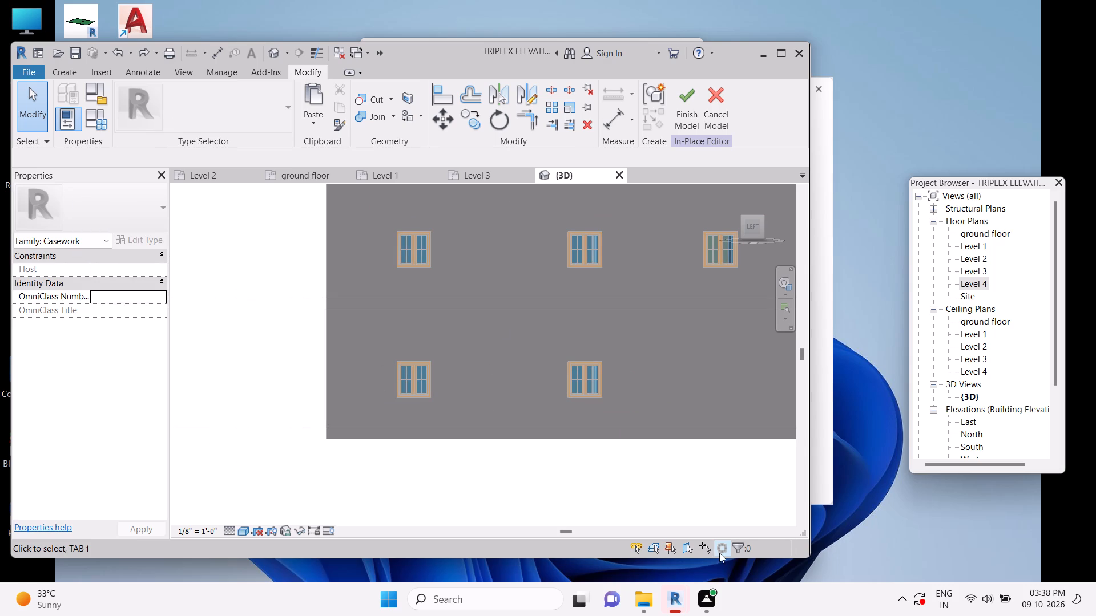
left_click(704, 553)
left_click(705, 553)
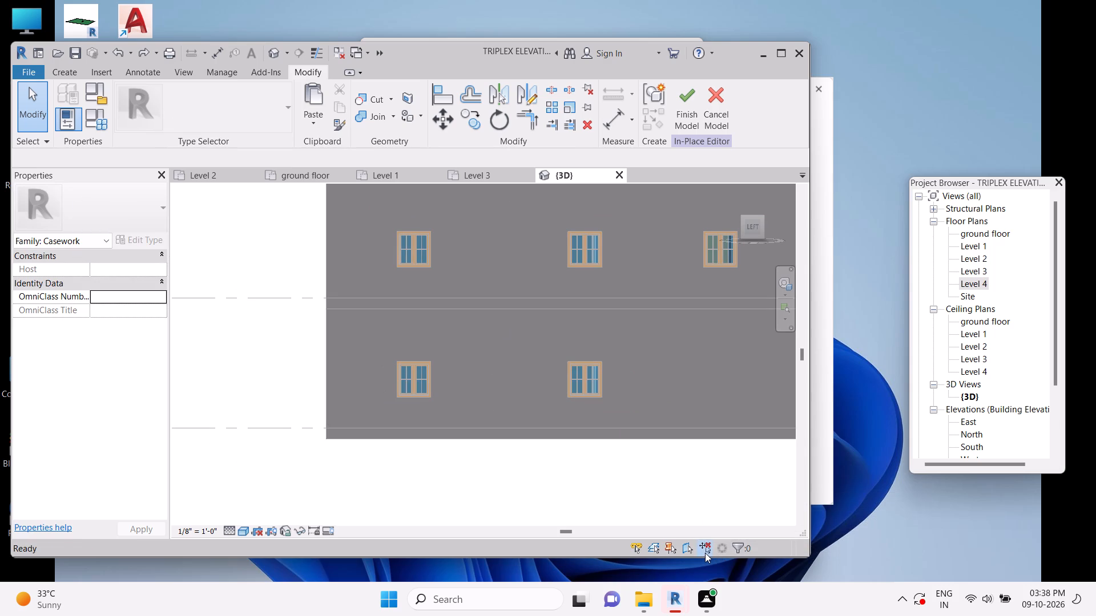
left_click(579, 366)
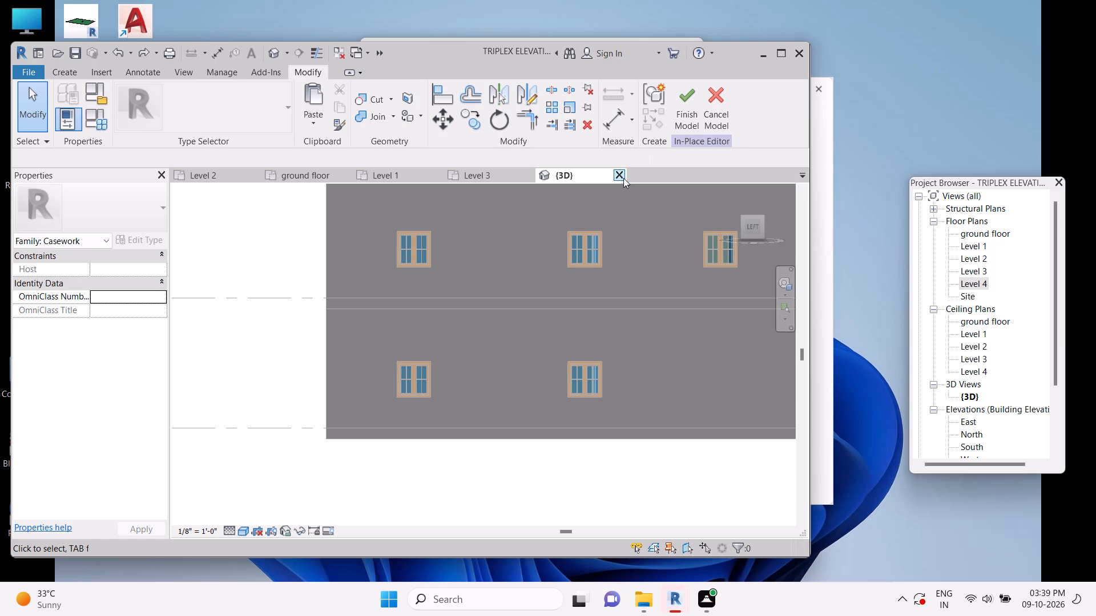
Start the Scale command and close the blank notification card covering the model.
left_click(573, 107)
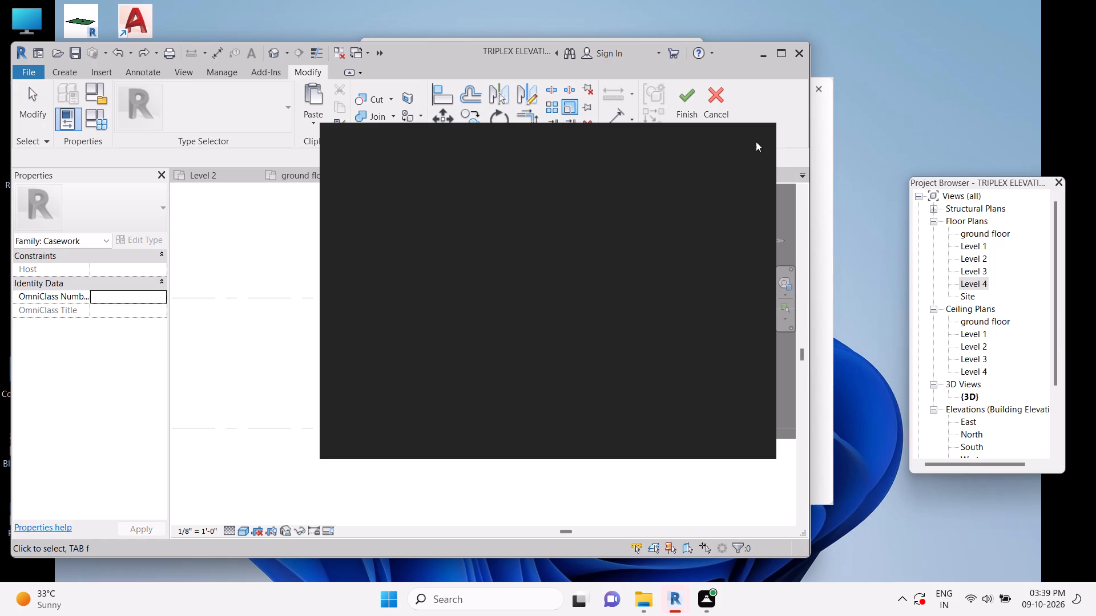
left_click(757, 139)
left_click(757, 139)
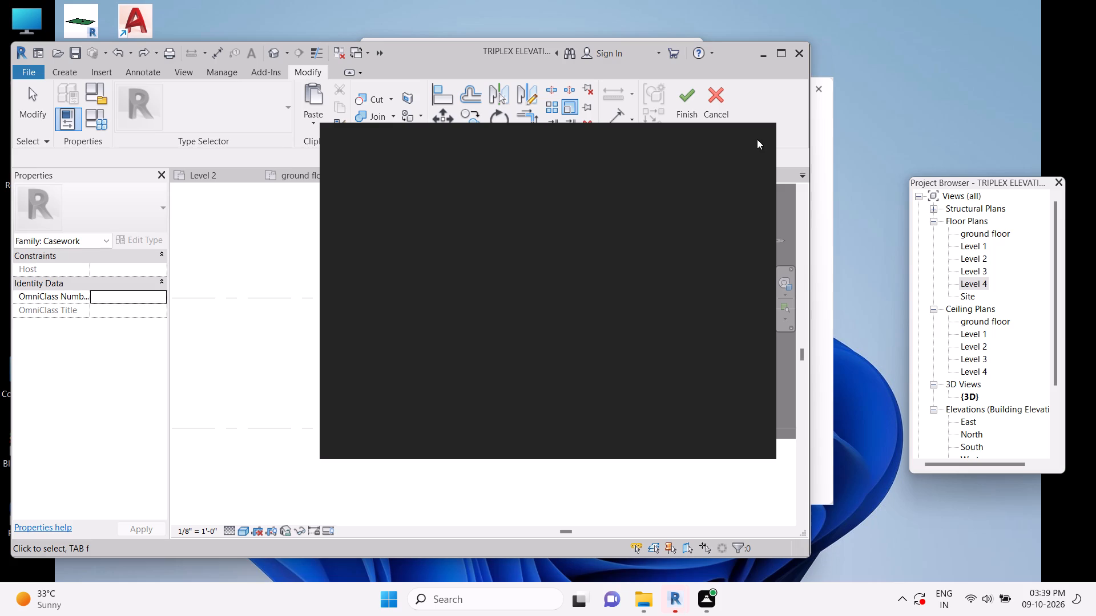
left_click(760, 131)
left_click(750, 144)
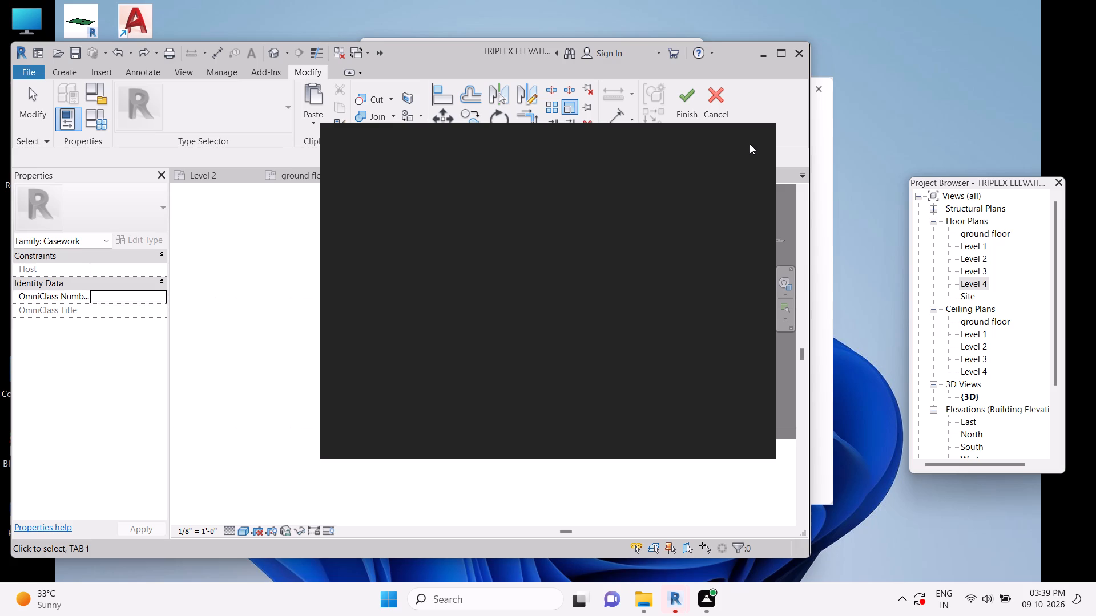
left_click(747, 139)
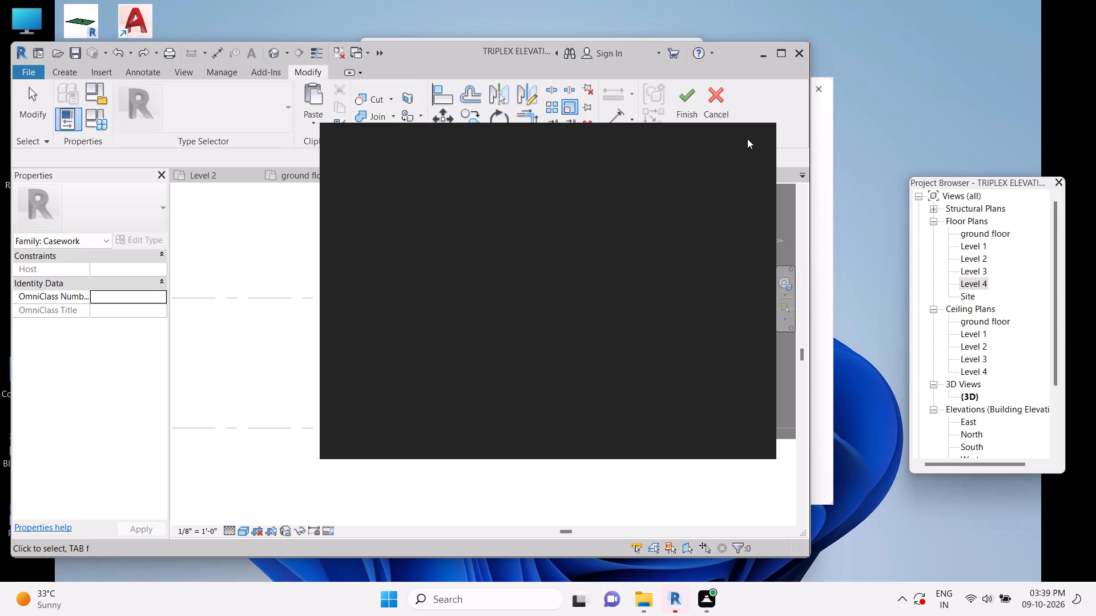
double_click(759, 141)
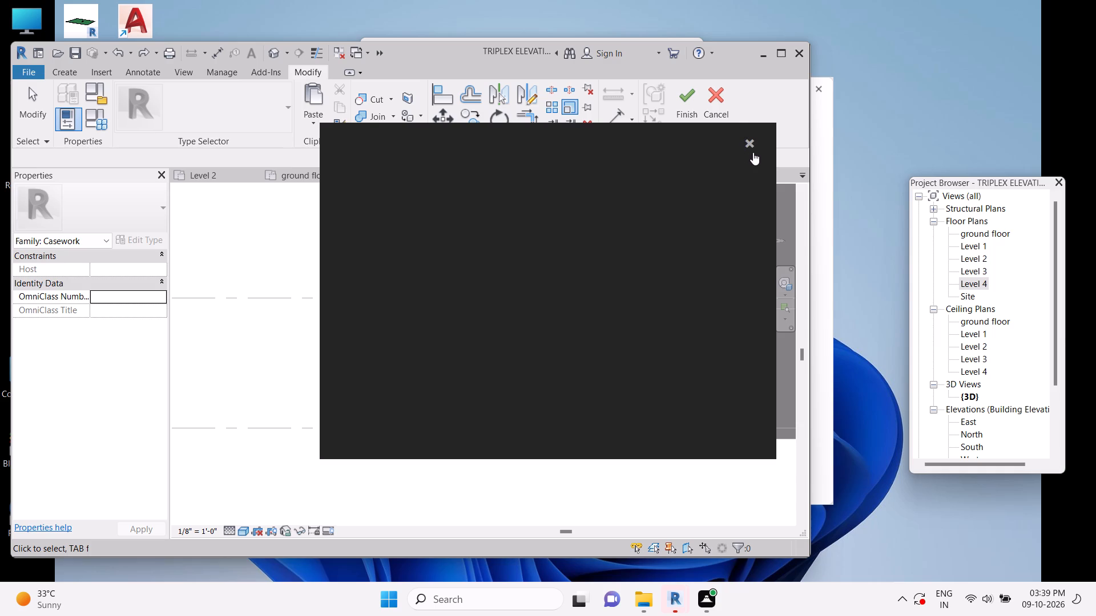
left_click(753, 151)
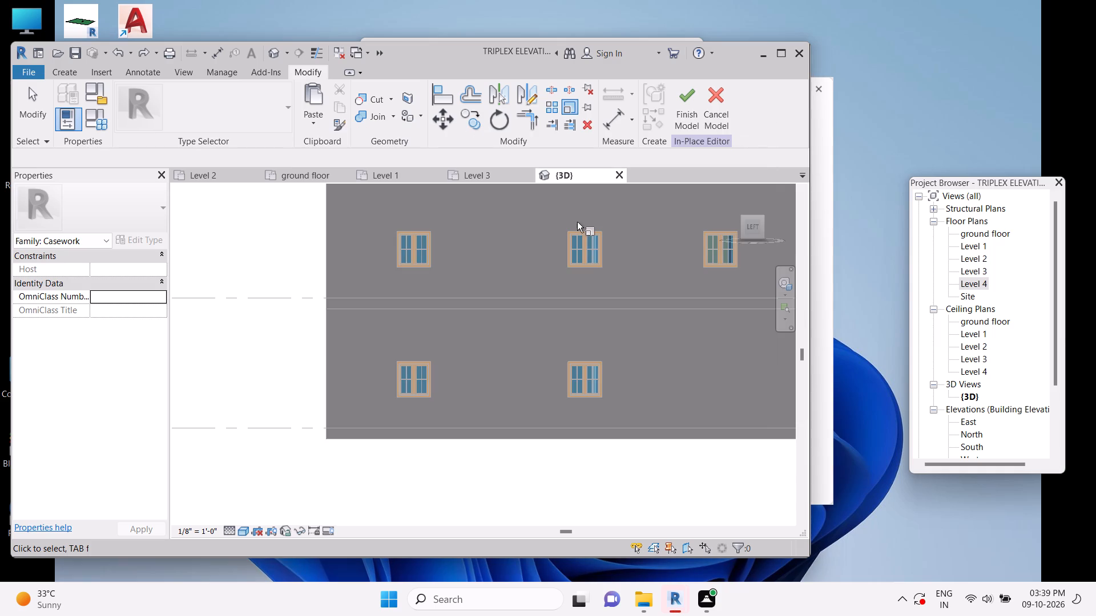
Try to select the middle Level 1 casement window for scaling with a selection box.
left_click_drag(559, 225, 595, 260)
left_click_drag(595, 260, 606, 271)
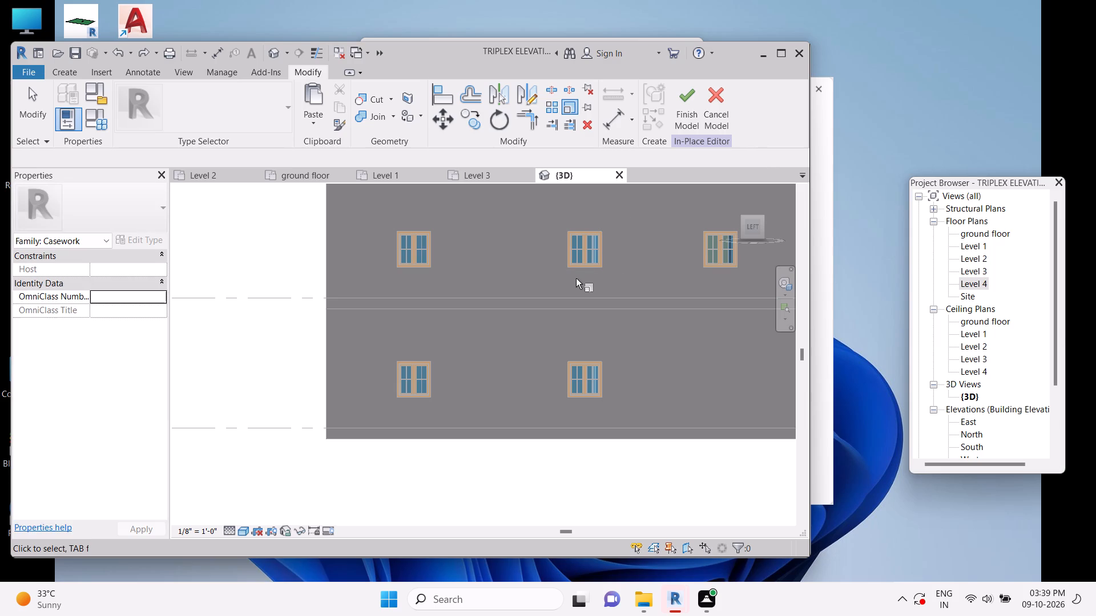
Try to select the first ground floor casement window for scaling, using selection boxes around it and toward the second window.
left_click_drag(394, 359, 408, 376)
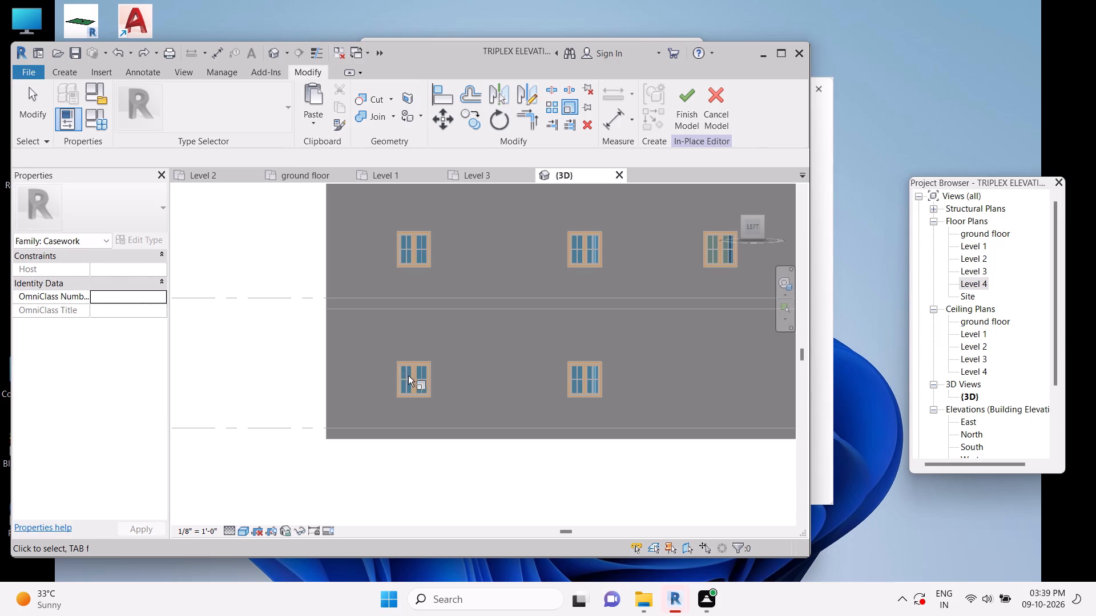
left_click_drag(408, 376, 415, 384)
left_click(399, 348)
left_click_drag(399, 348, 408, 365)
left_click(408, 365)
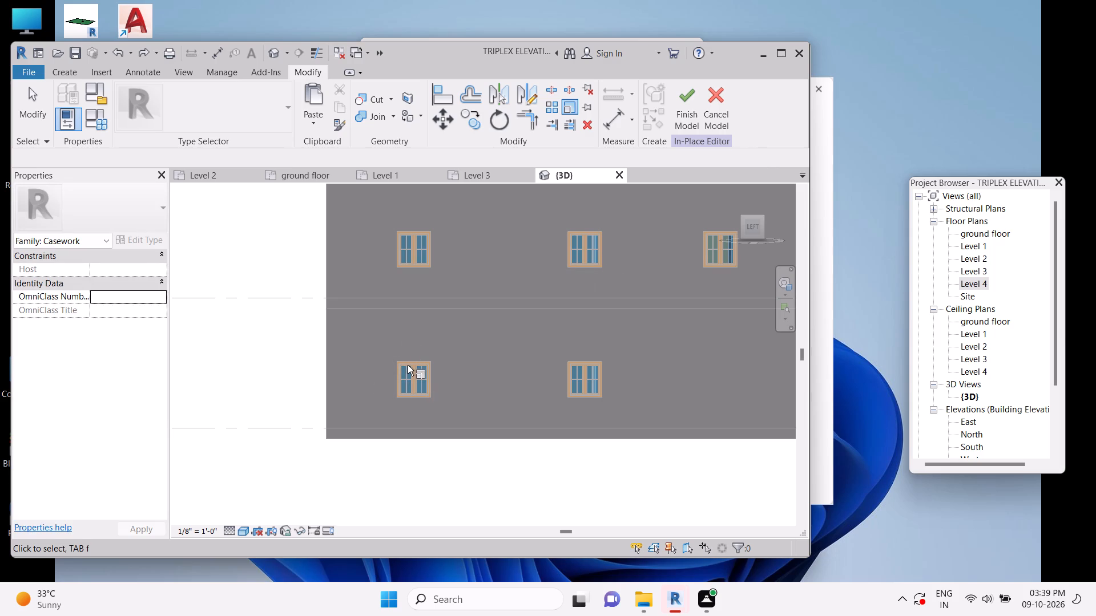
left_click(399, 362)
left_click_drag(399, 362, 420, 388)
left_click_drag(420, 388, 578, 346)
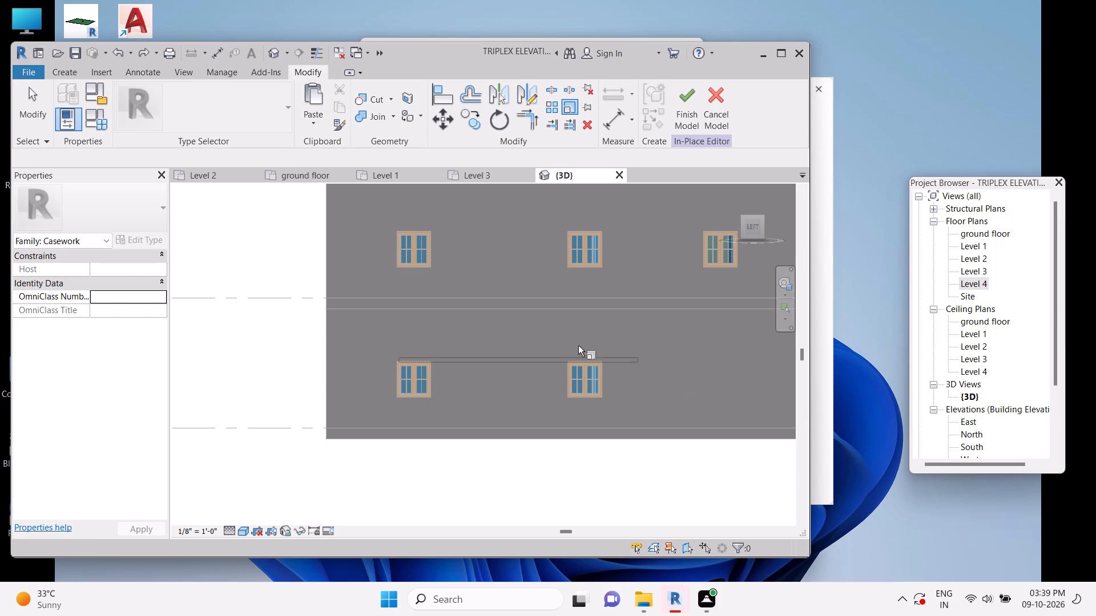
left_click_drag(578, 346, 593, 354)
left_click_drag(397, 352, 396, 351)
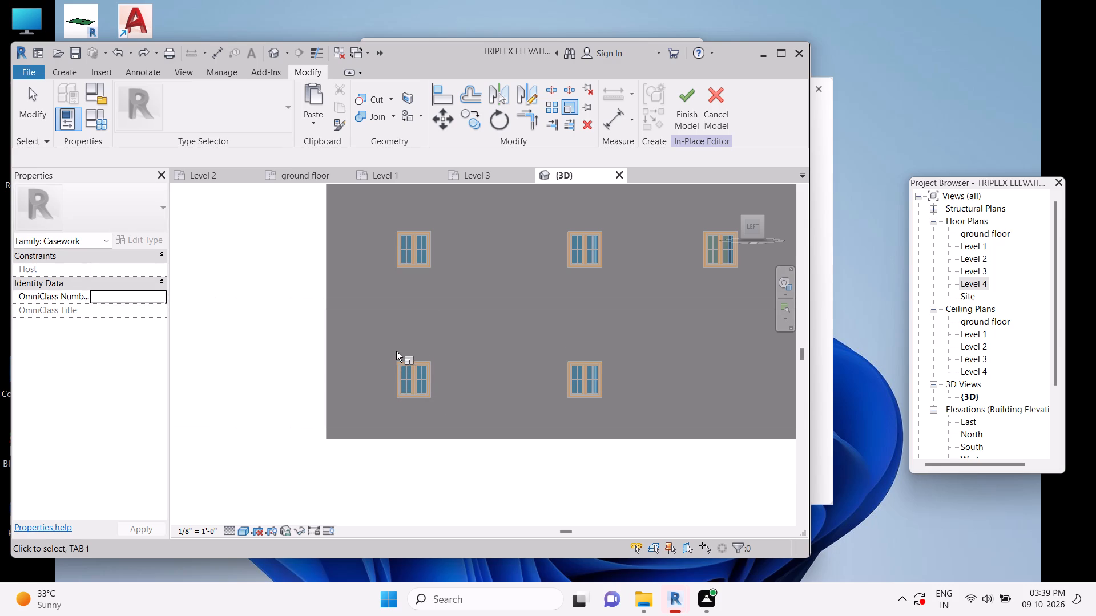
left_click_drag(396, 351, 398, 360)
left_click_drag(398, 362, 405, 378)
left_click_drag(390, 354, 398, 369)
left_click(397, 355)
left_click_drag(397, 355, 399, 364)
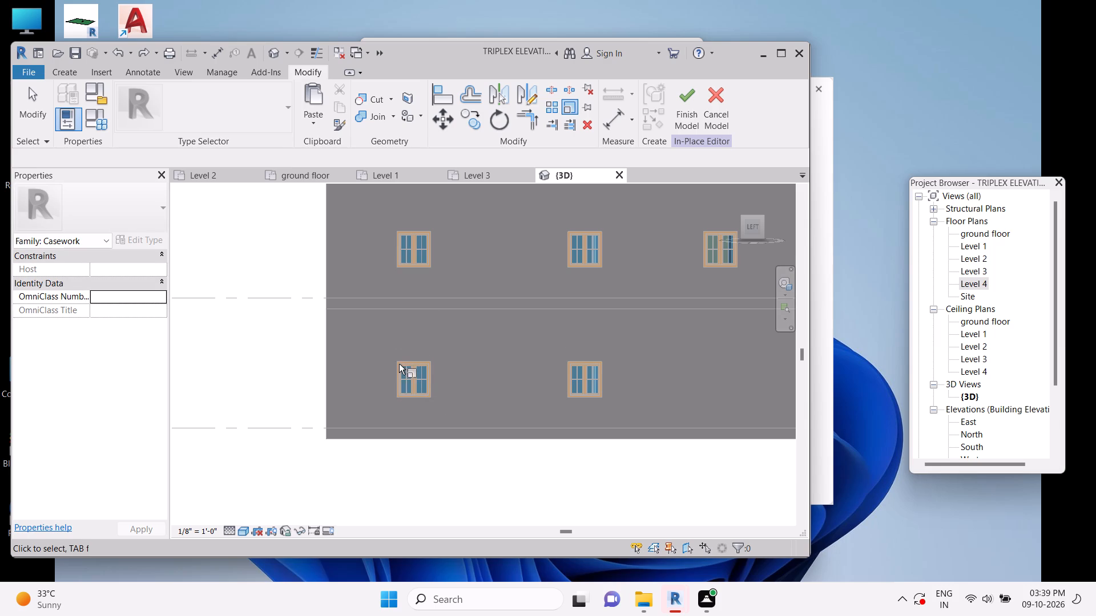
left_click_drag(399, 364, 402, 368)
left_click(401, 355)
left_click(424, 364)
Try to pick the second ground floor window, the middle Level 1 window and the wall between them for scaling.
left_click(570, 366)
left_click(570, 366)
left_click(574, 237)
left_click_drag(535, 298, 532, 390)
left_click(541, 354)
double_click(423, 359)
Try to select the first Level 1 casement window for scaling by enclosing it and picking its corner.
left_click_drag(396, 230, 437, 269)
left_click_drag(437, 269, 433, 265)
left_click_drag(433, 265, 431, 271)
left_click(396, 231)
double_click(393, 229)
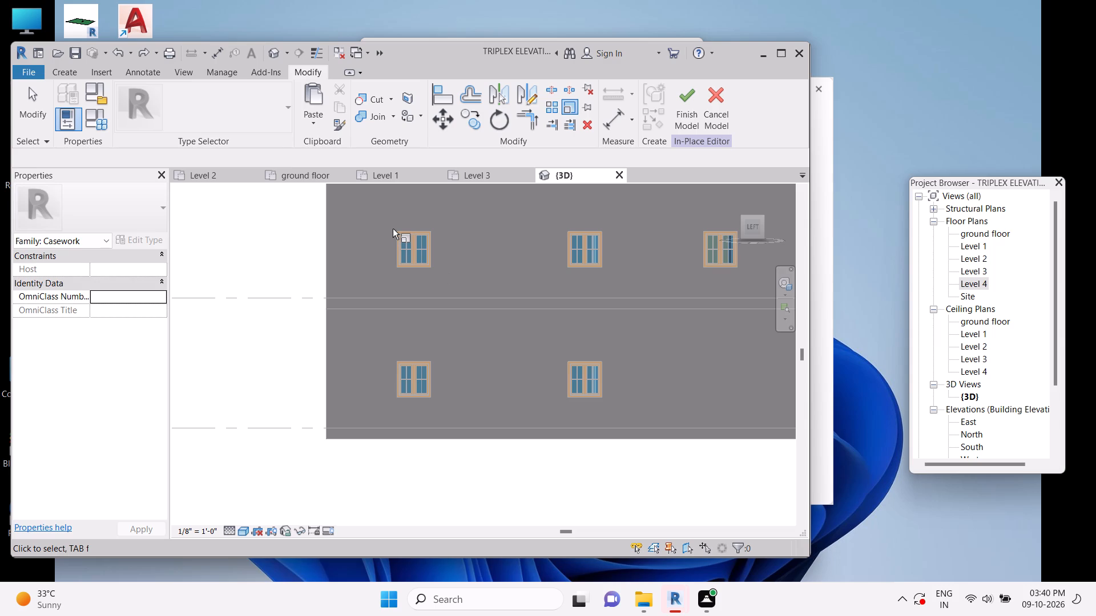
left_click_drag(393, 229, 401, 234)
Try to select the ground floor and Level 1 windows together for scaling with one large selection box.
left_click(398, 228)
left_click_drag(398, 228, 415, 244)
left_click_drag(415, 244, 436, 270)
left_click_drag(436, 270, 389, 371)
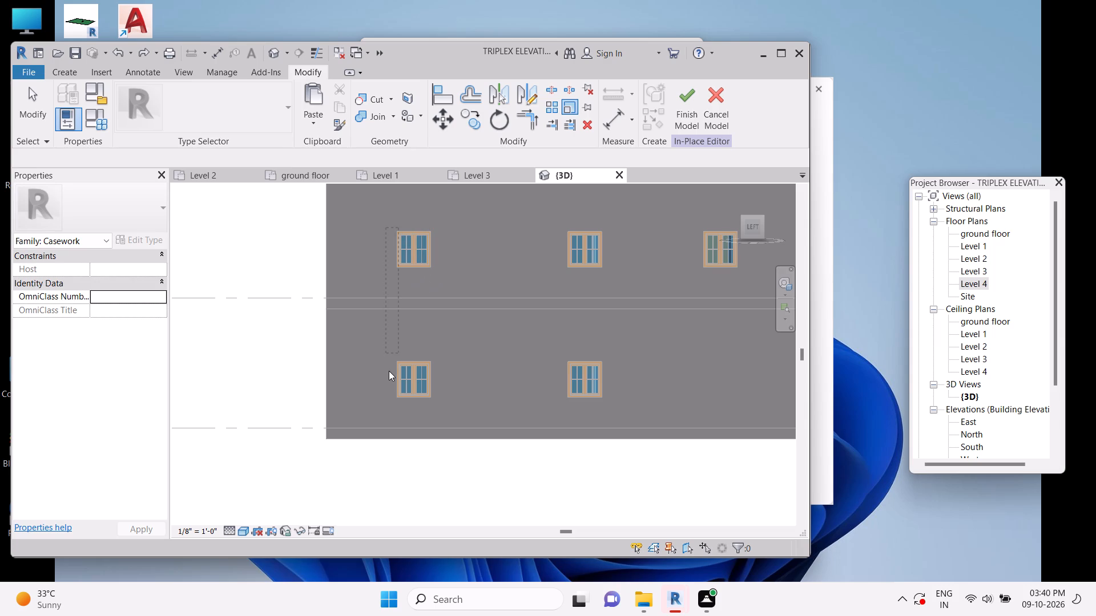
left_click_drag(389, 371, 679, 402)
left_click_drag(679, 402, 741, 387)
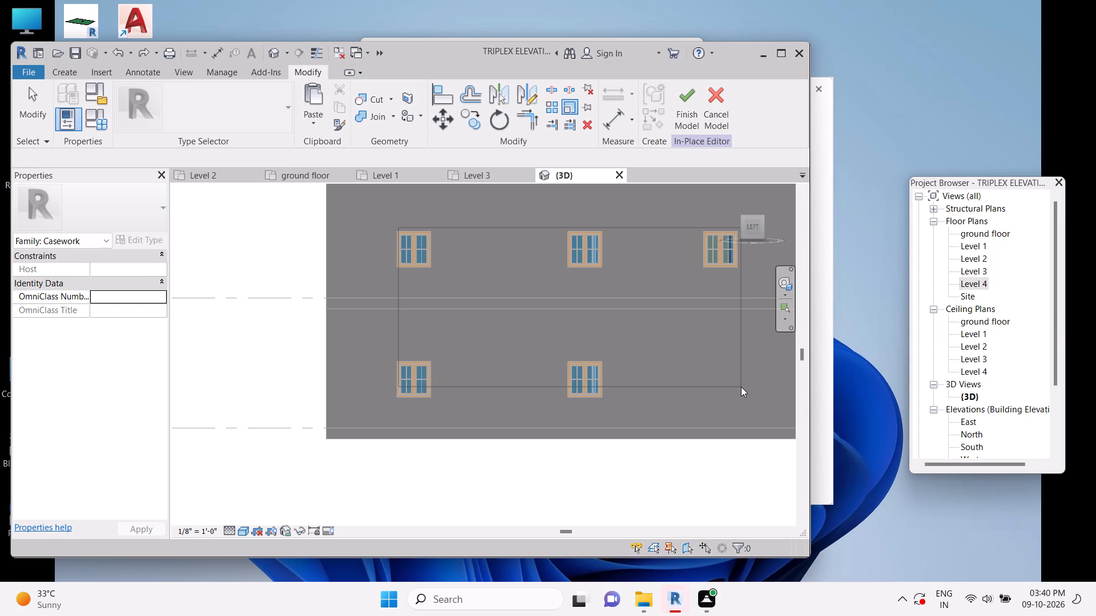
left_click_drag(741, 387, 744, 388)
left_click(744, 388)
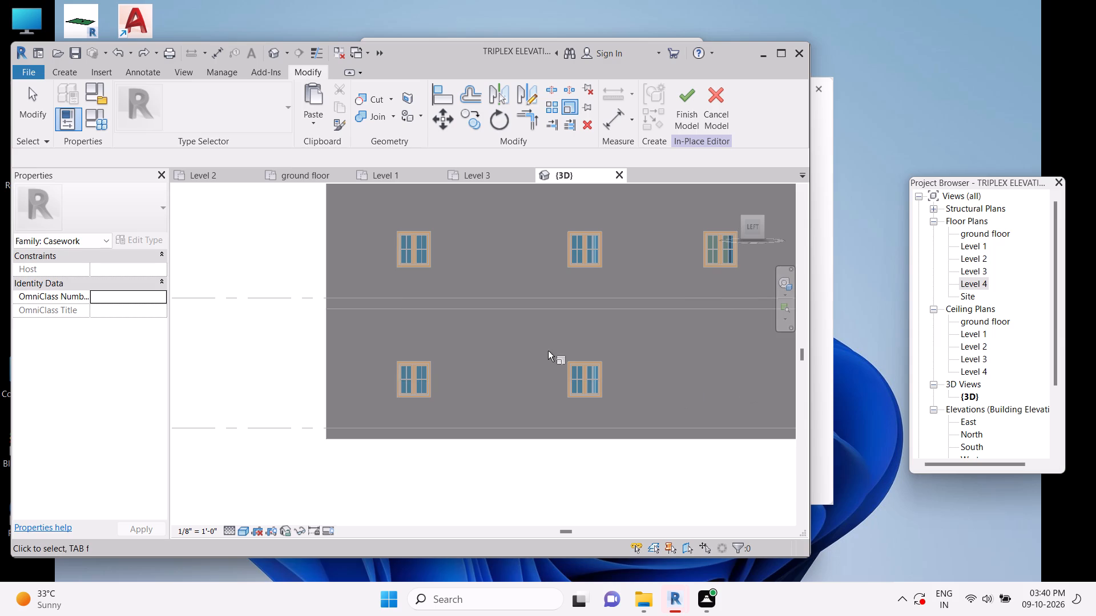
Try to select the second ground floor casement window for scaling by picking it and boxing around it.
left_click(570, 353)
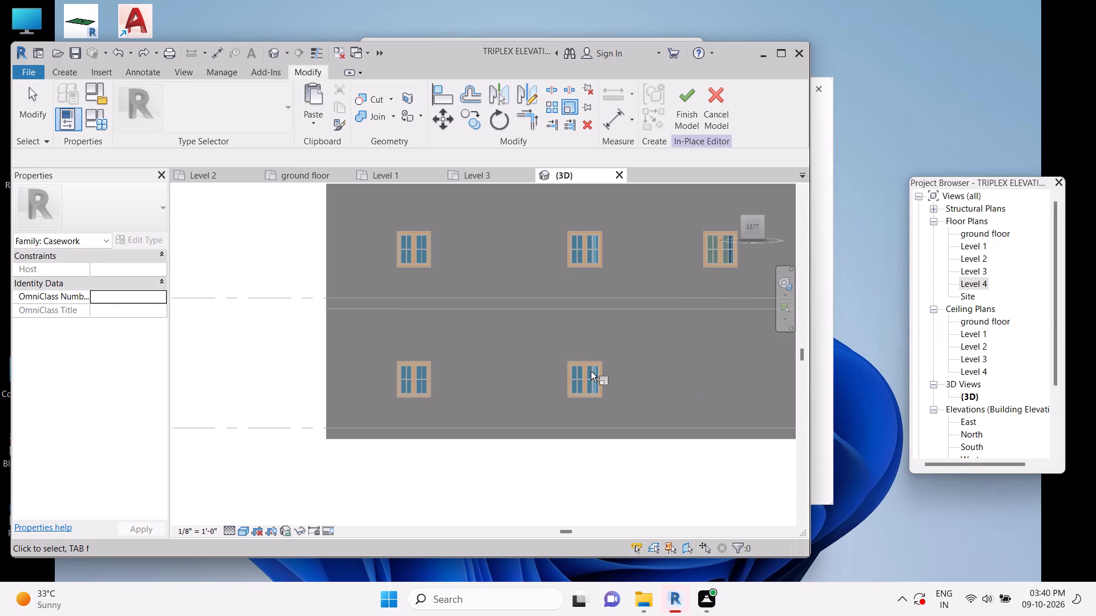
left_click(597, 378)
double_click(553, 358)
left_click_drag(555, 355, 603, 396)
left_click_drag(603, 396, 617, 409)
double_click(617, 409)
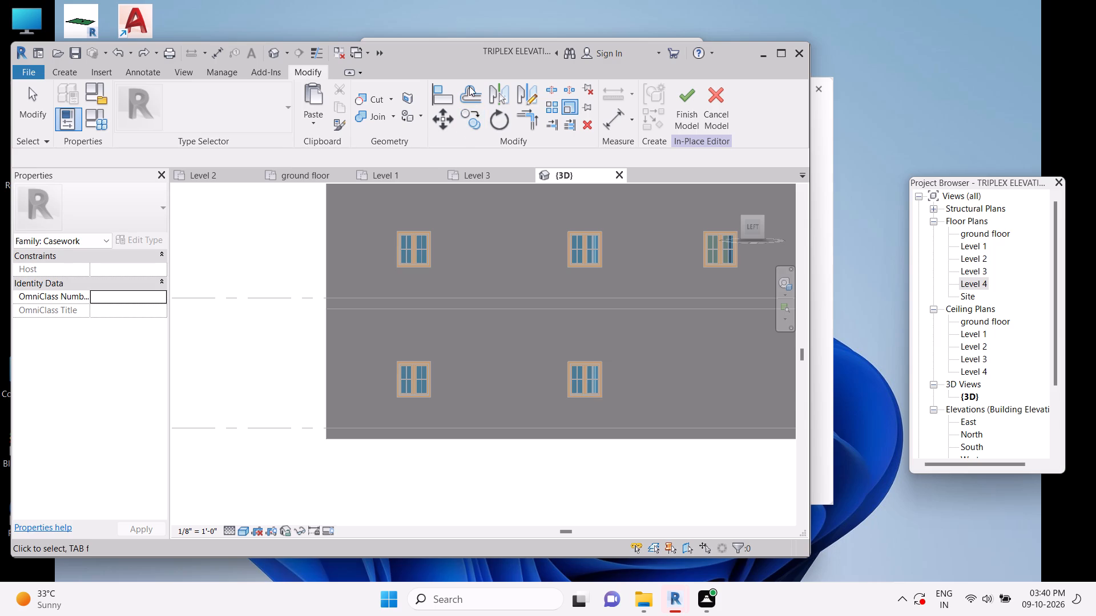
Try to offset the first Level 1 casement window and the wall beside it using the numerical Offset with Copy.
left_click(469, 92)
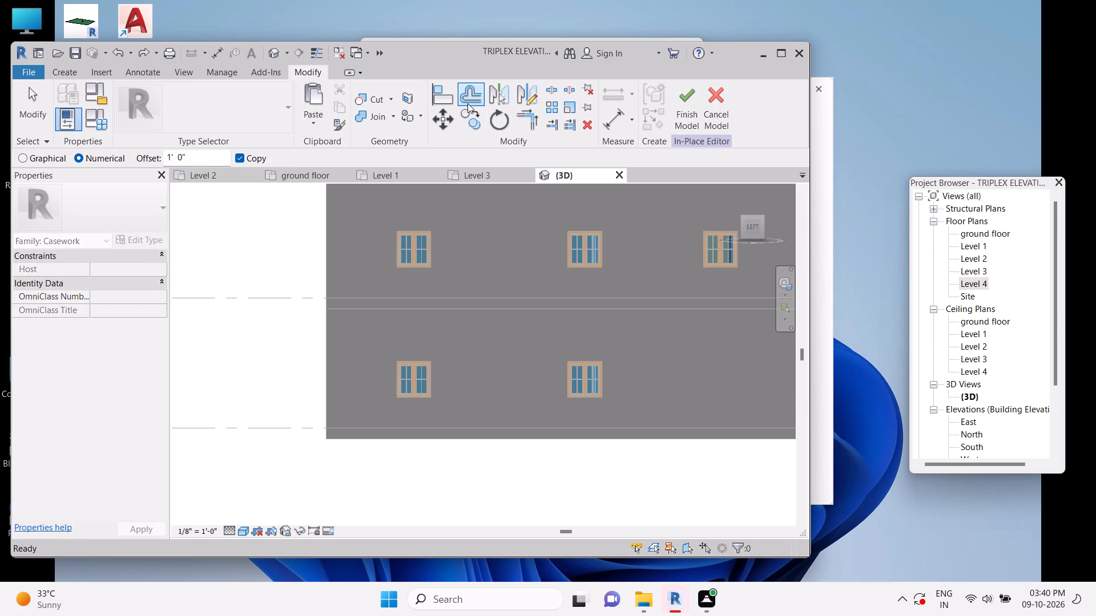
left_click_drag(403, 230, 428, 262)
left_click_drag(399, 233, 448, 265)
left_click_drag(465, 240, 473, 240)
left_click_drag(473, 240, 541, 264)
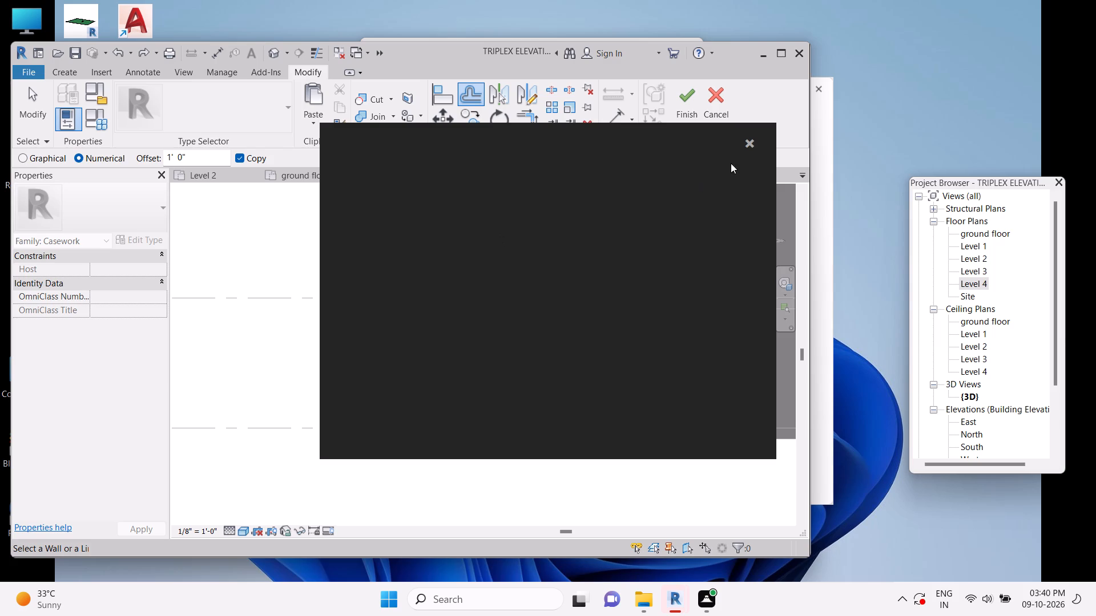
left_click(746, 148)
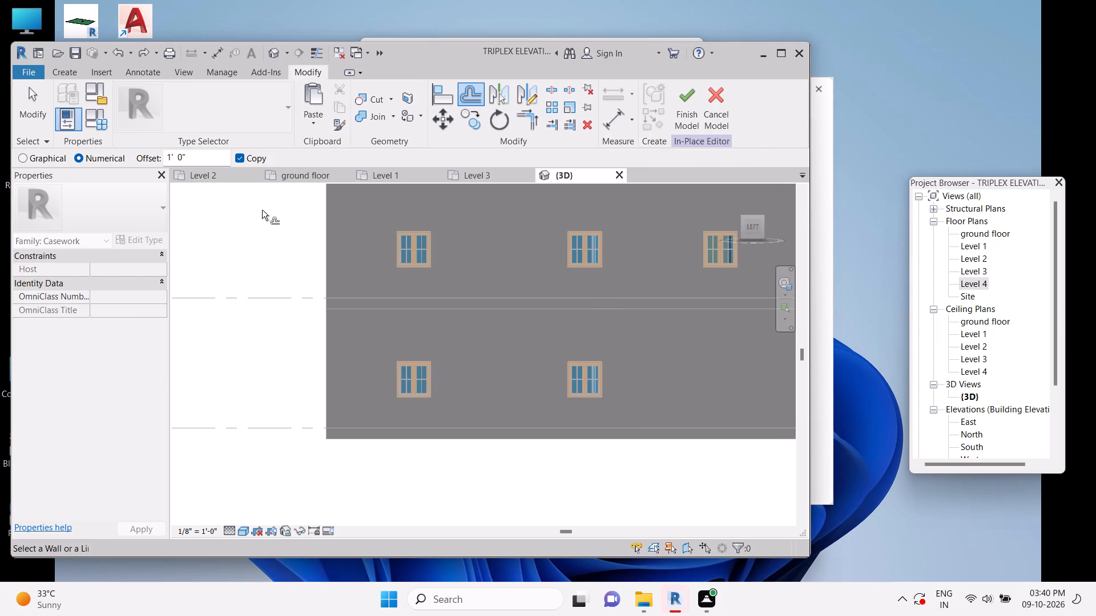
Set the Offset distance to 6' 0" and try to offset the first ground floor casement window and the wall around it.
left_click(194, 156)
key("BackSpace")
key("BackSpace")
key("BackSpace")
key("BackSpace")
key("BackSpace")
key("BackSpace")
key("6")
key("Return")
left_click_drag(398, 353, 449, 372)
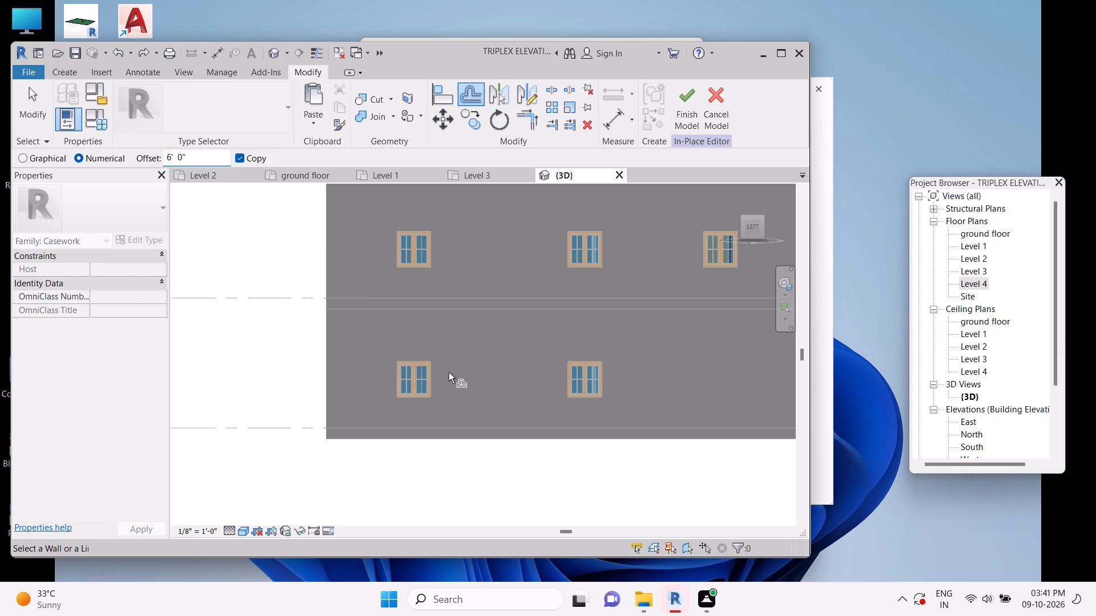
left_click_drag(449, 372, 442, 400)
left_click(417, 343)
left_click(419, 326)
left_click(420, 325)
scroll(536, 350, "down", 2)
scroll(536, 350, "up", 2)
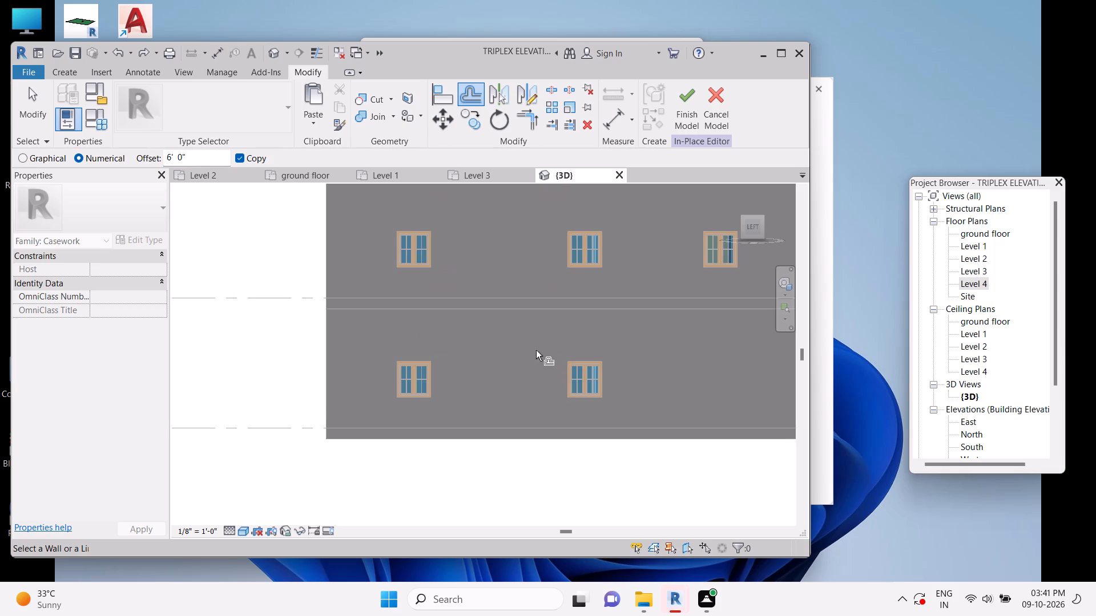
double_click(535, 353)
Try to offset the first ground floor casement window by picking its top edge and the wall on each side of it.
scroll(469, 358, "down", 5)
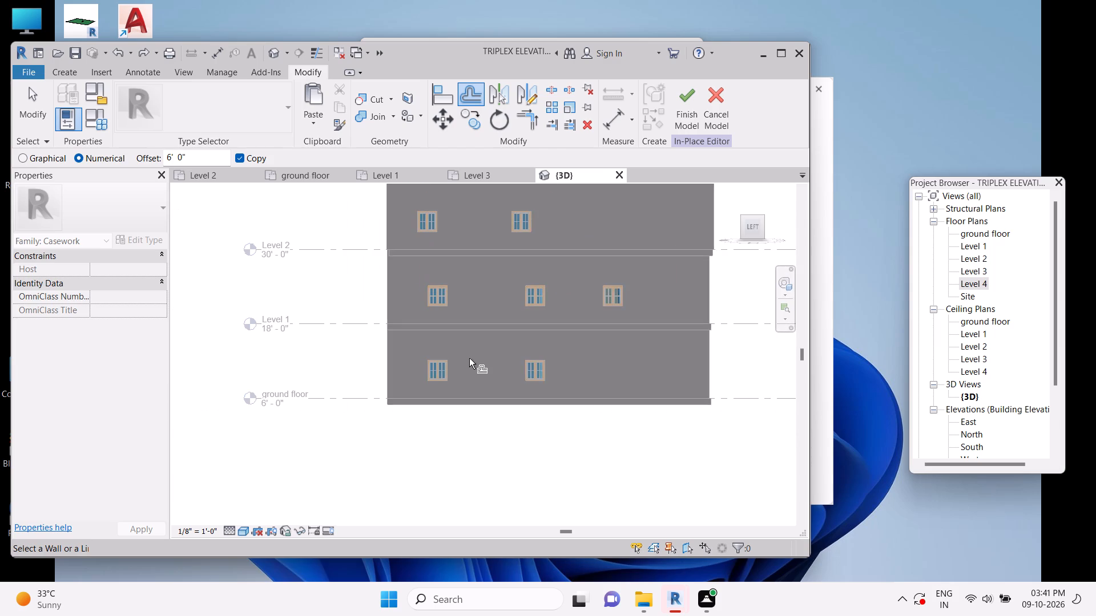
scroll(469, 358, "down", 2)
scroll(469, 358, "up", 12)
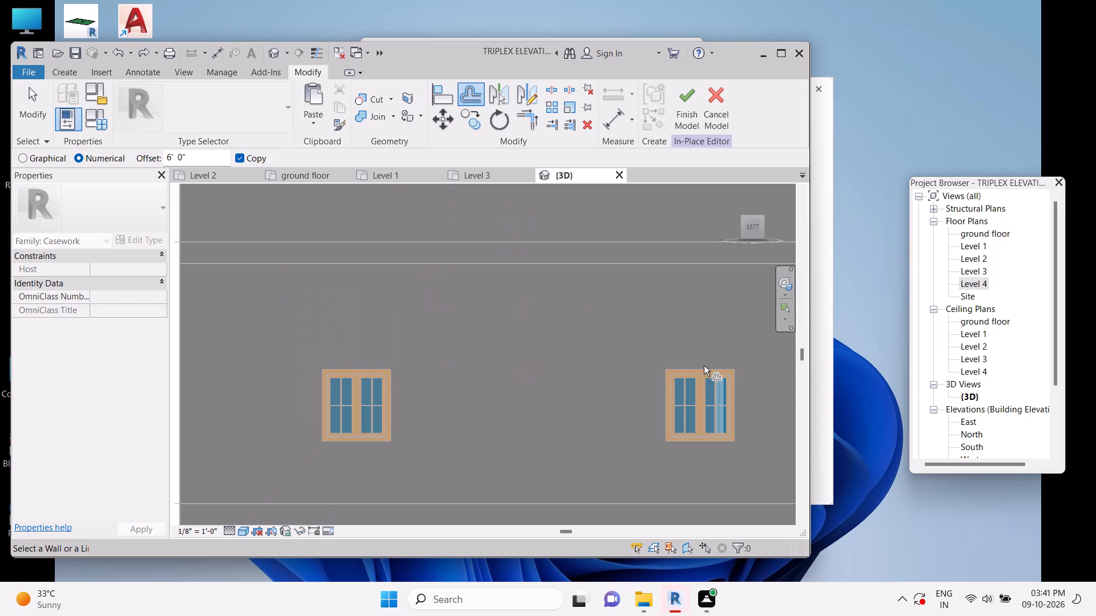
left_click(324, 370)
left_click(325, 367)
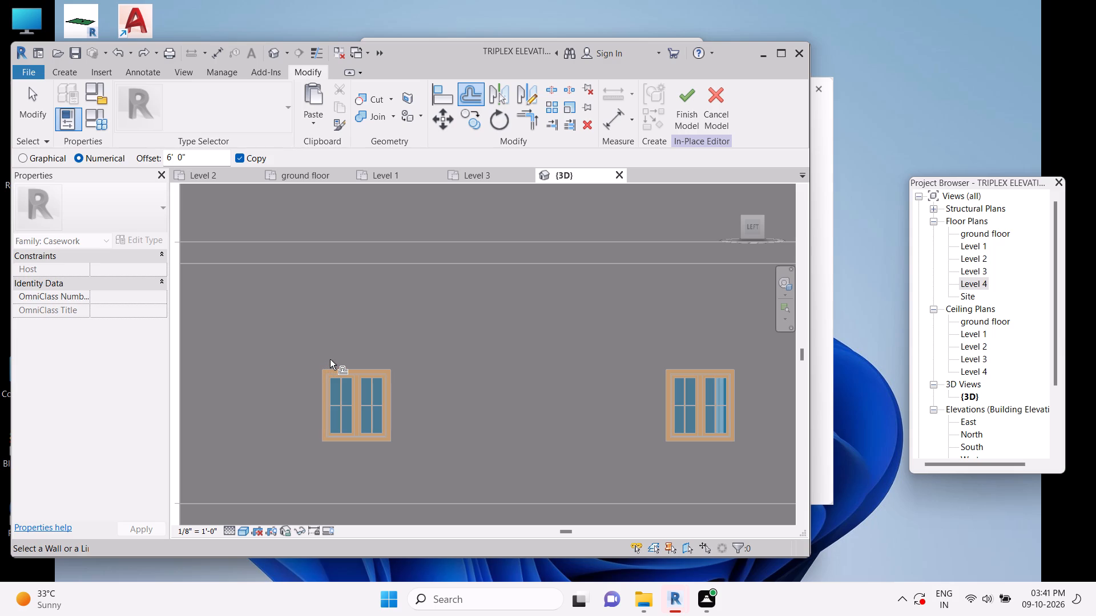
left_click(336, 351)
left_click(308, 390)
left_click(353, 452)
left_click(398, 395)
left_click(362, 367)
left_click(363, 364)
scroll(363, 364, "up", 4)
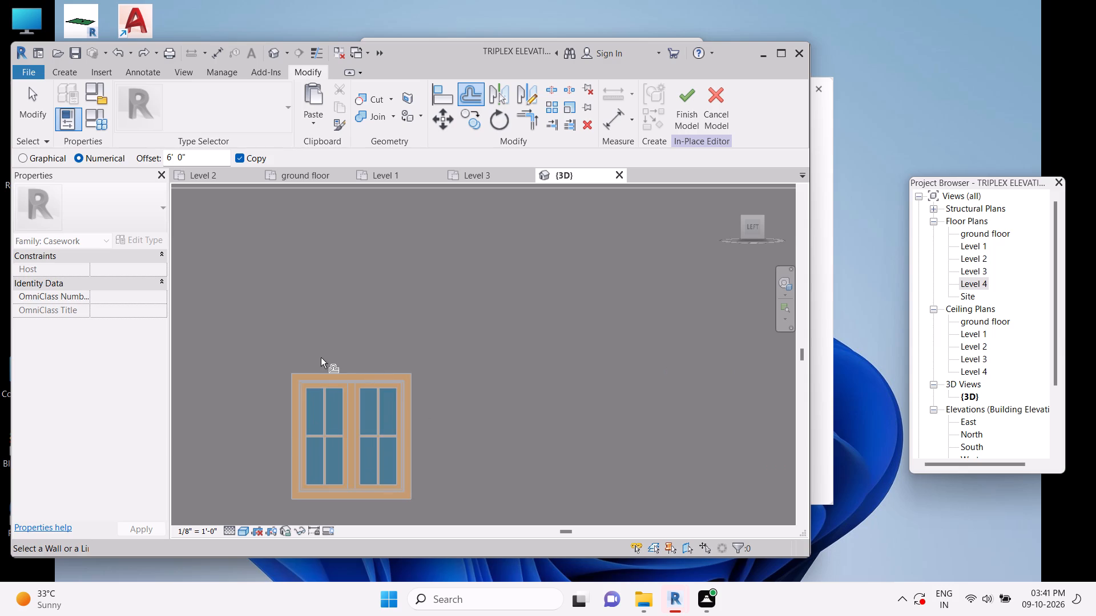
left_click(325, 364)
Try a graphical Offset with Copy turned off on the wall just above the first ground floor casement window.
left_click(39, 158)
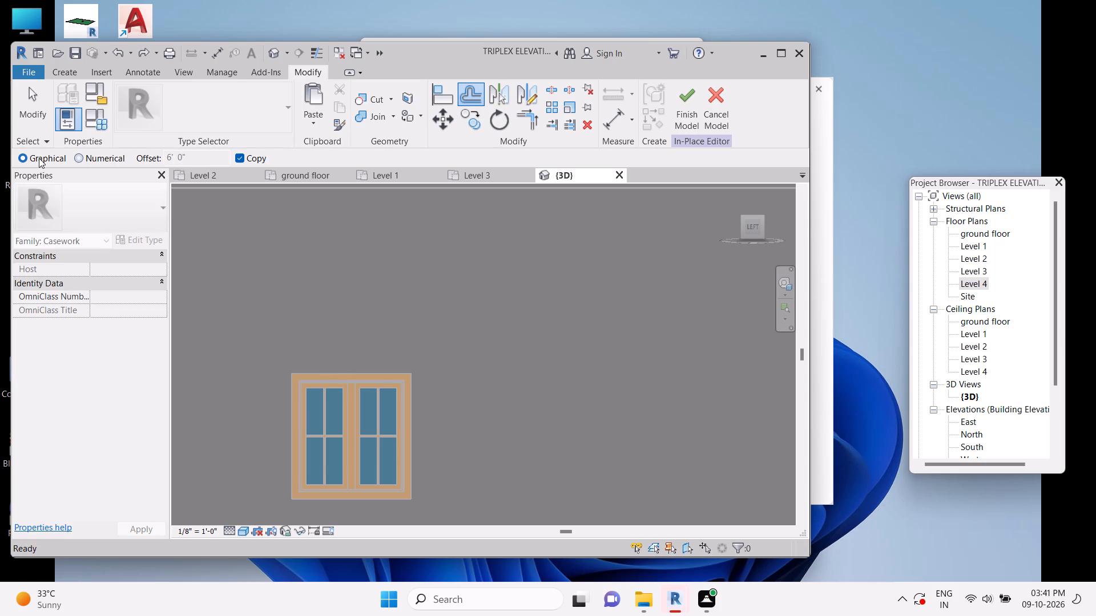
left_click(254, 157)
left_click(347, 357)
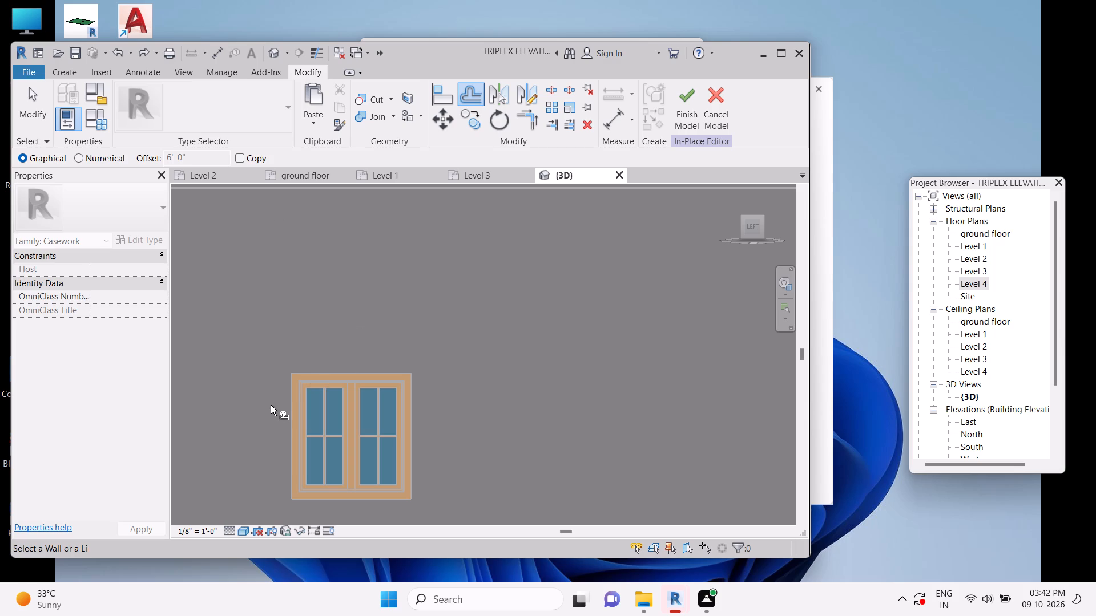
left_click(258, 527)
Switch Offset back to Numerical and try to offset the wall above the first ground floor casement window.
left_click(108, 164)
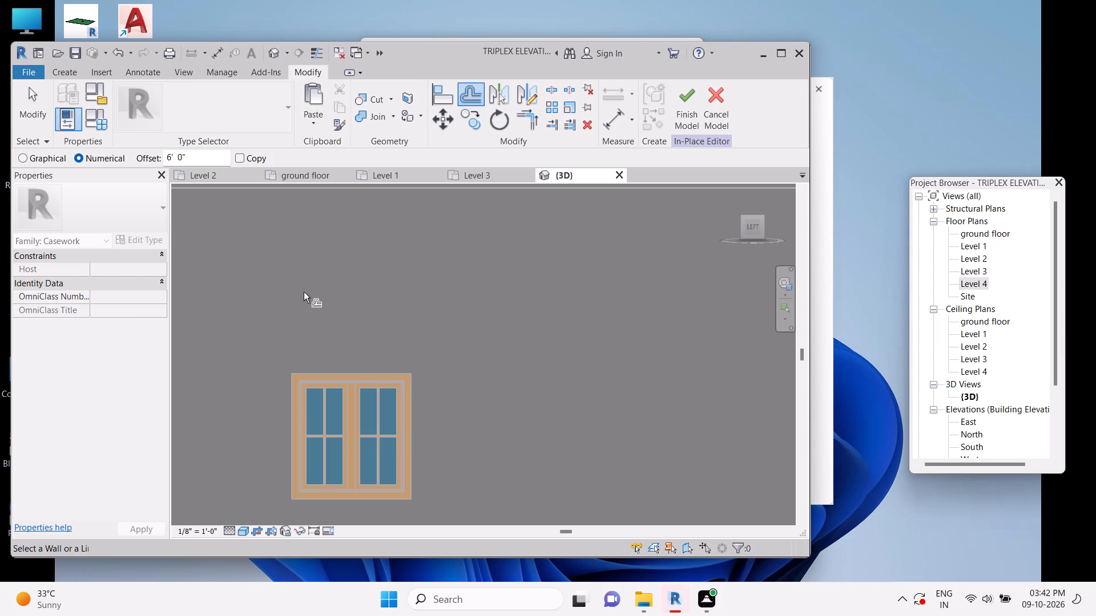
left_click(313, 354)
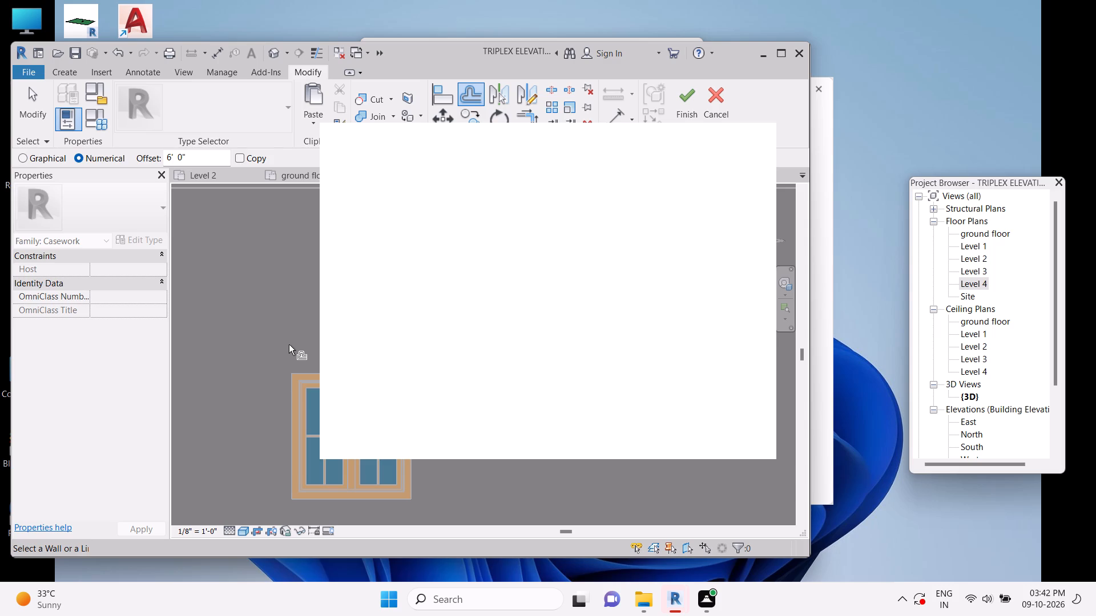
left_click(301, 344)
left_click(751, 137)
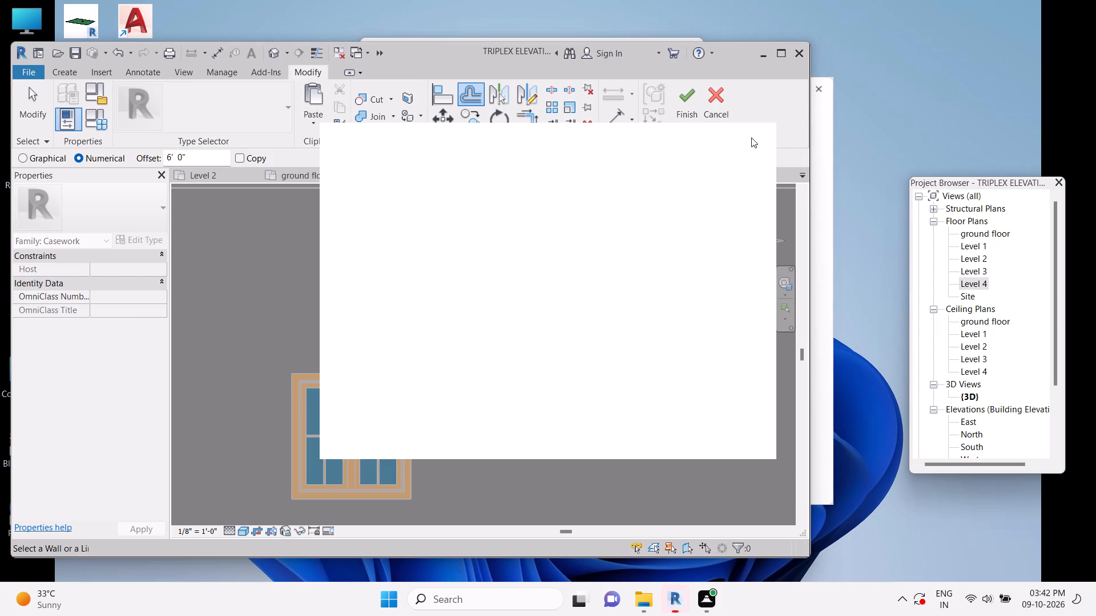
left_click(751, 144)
Finish the in-place Casework model and accept deleting its empty family.
left_click(688, 103)
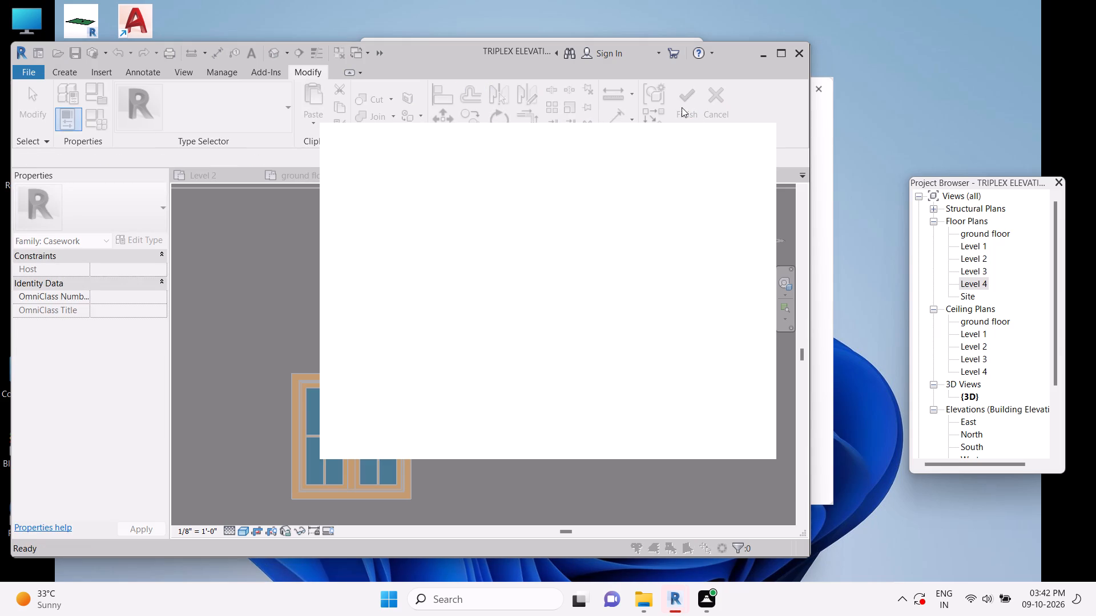
scroll(253, 316, "down", 7)
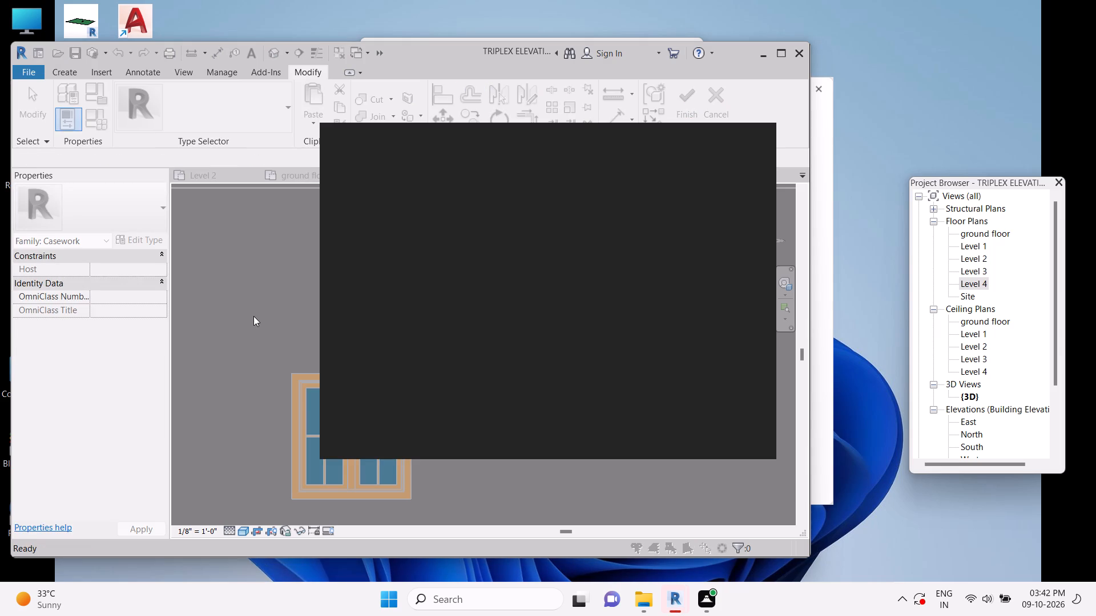
scroll(253, 316, "down", 1)
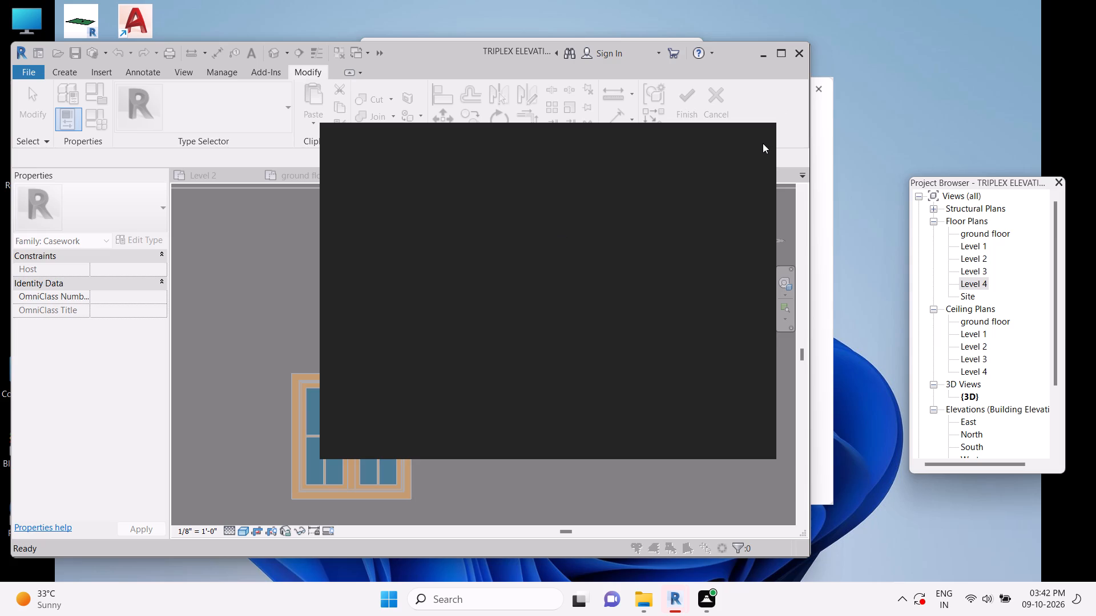
left_click(757, 141)
left_click(742, 139)
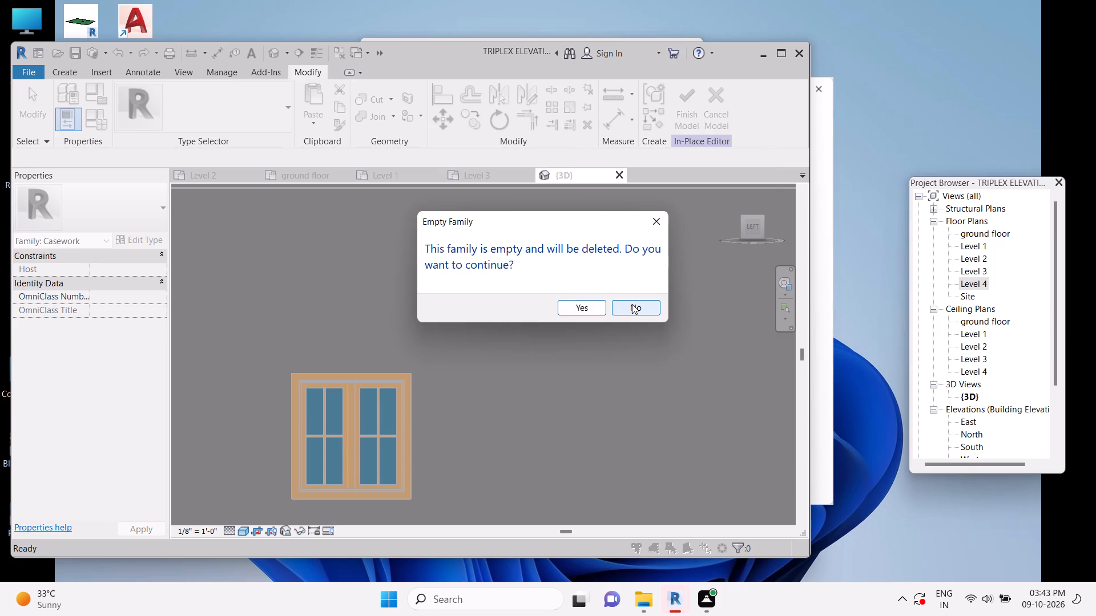
left_click(582, 309)
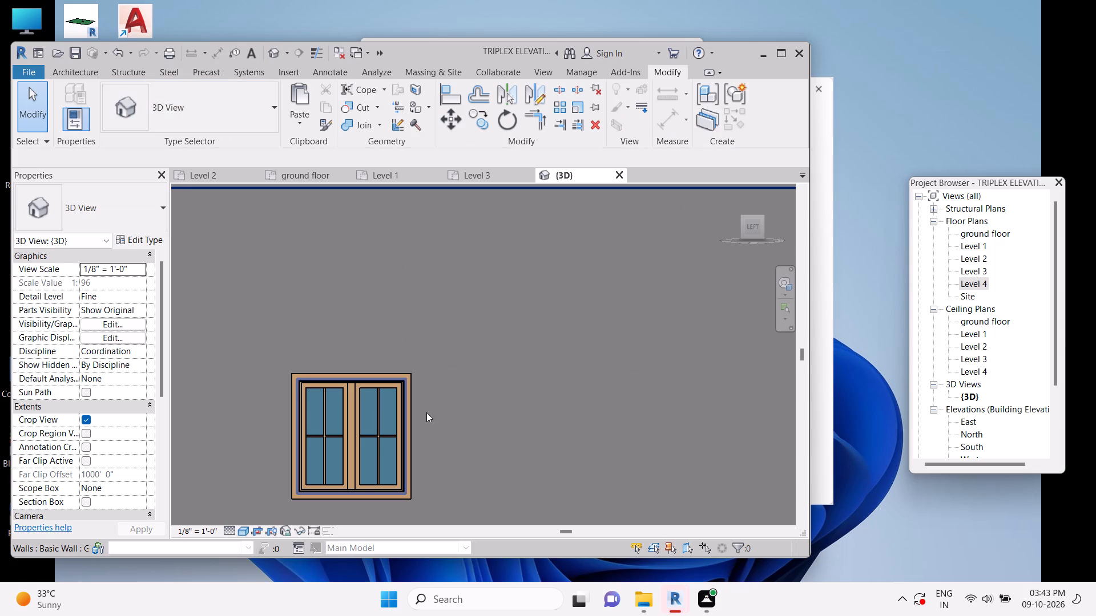
Start a new in-place model in the Casework category from the 3D view of the ground floor casement window.
scroll(426, 412, "down", 3)
scroll(426, 410, "up", 3)
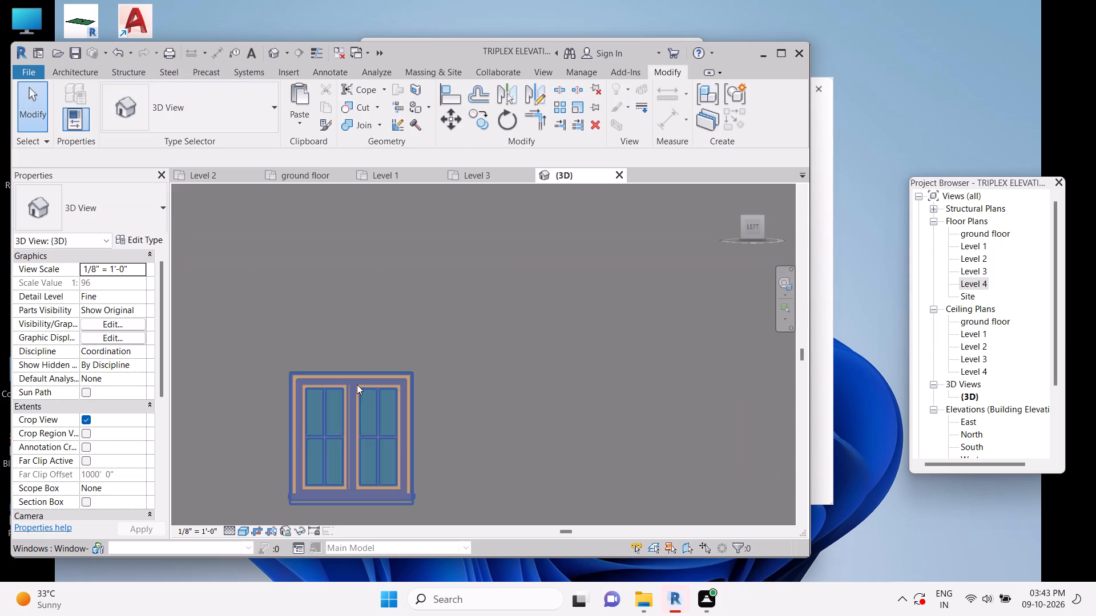
left_click(357, 375)
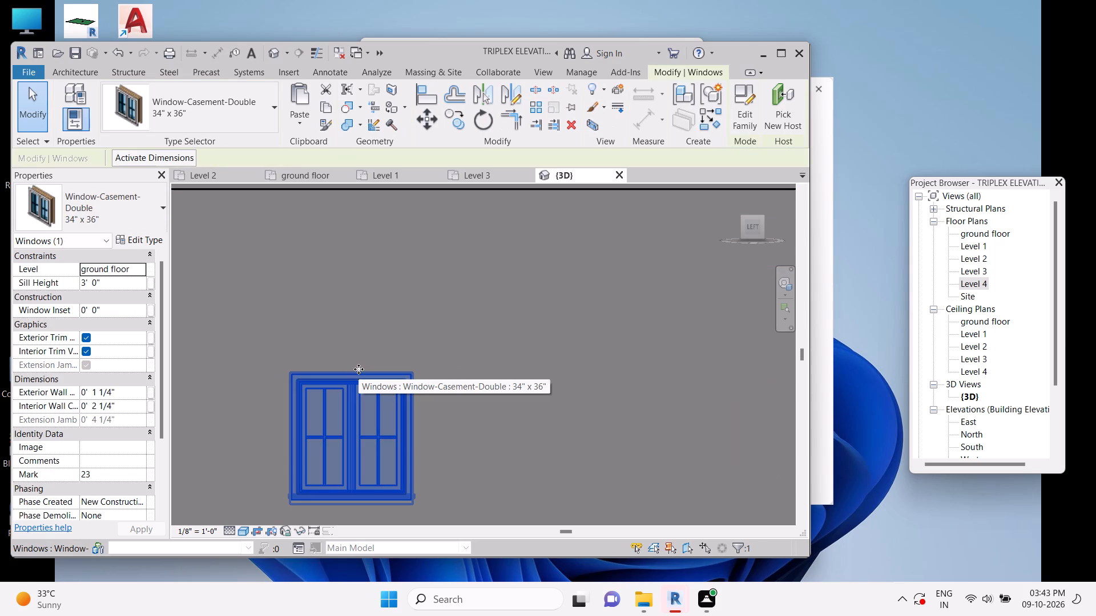
left_click(77, 70)
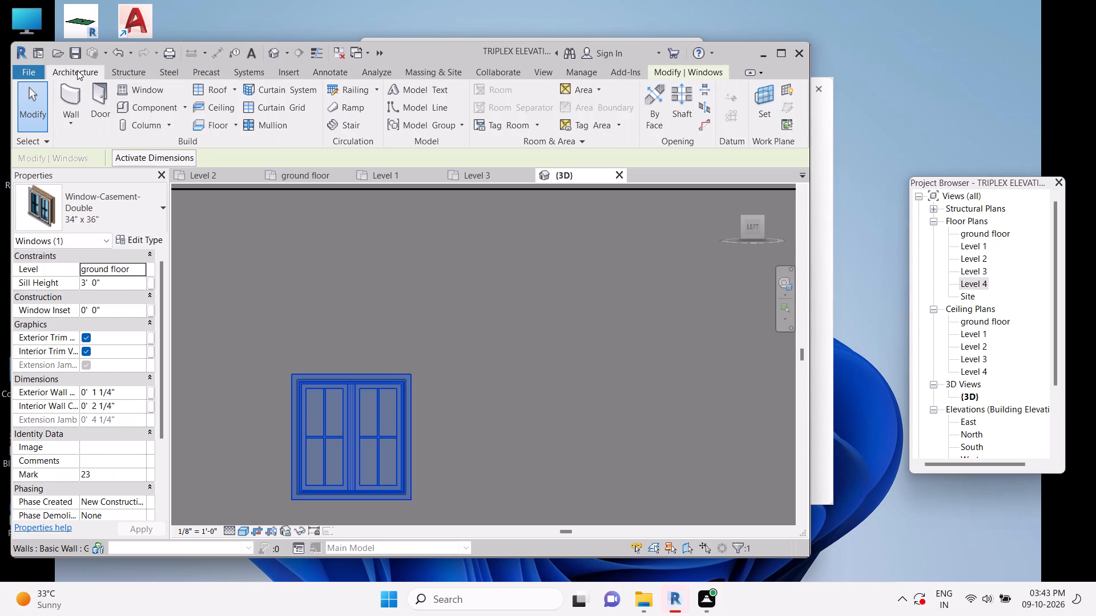
left_click(181, 111)
left_click(187, 168)
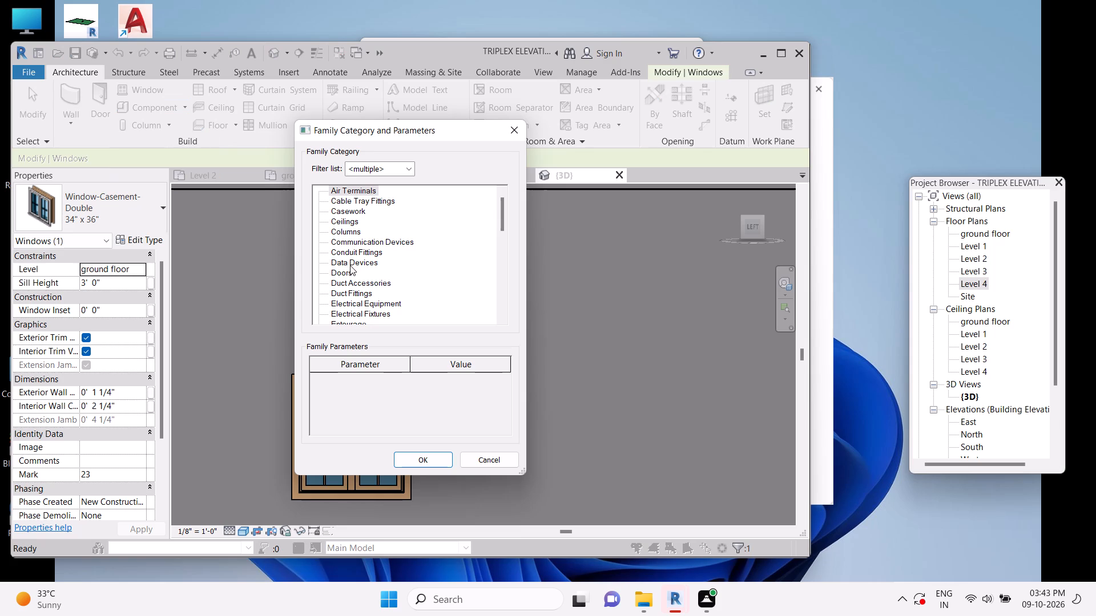
scroll(347, 214, "down", 1)
scroll(350, 216, "up", 1)
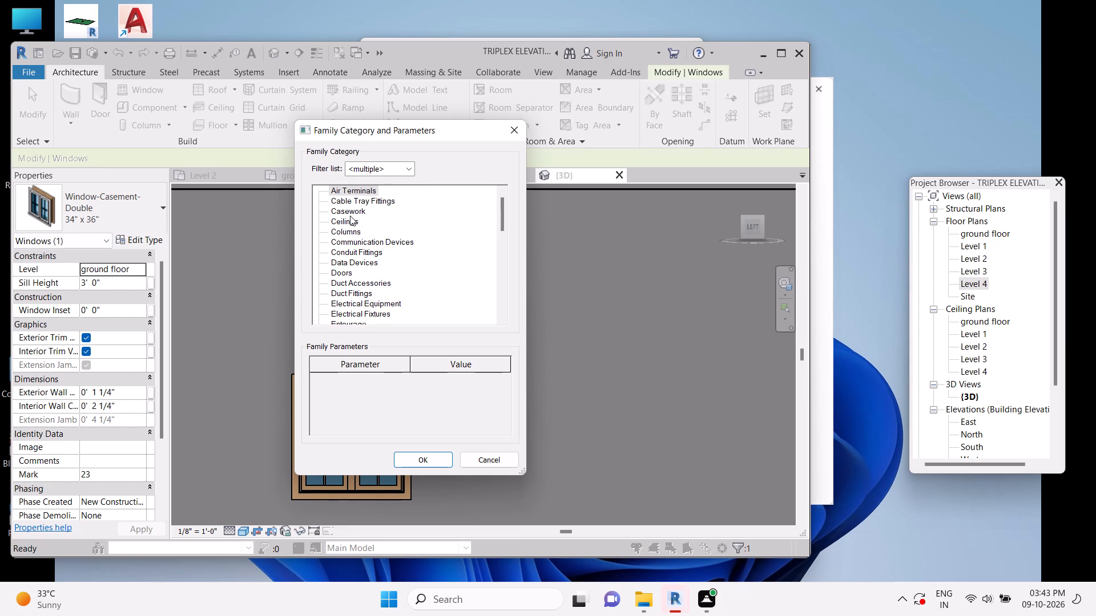
left_click(351, 210)
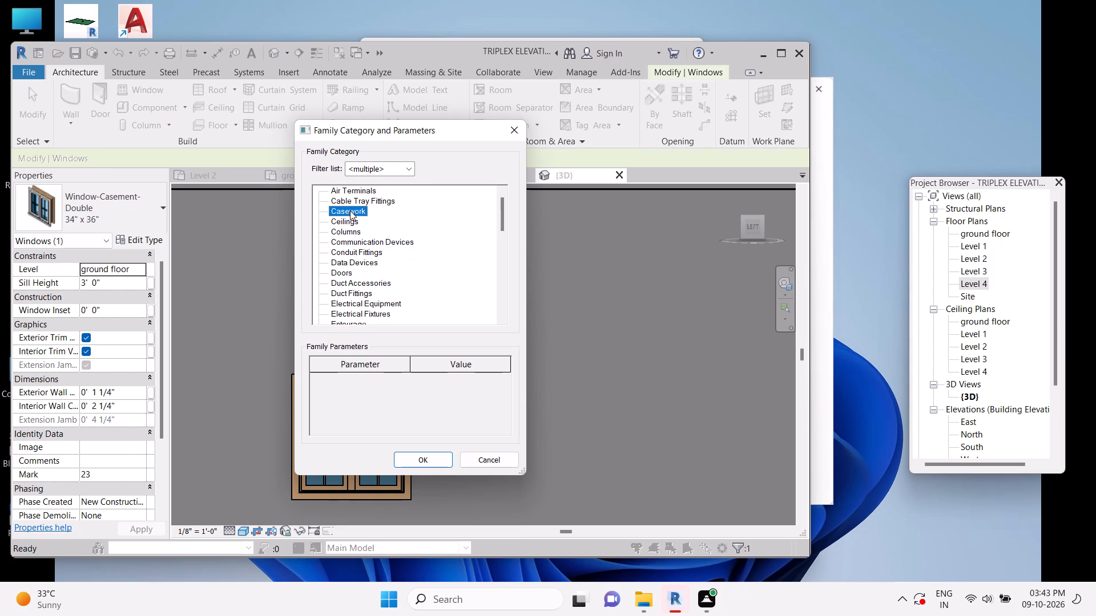
left_click(434, 460)
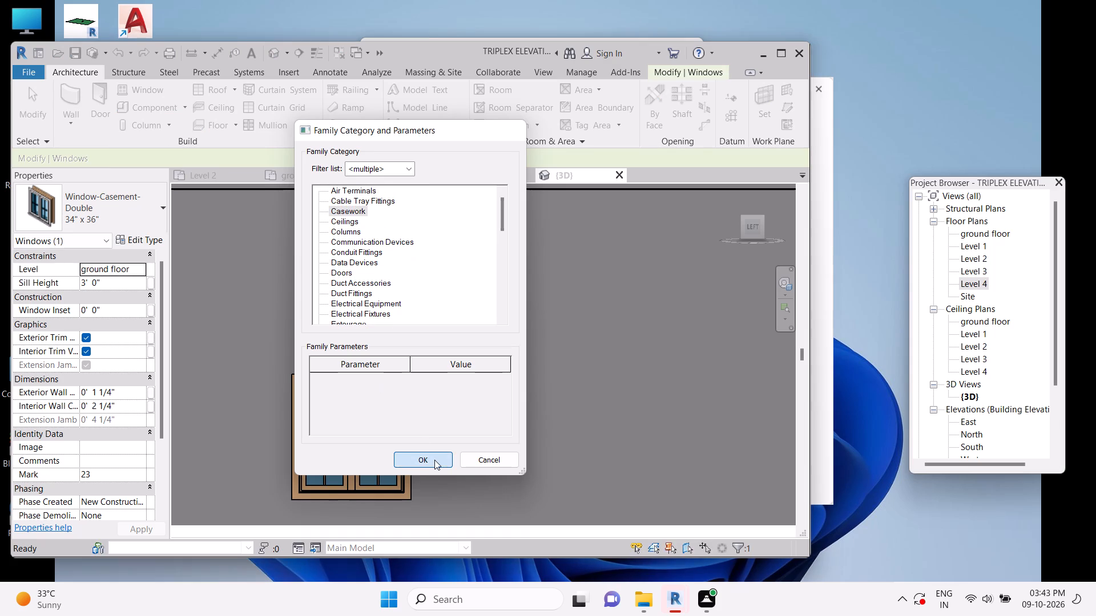
left_click(419, 335)
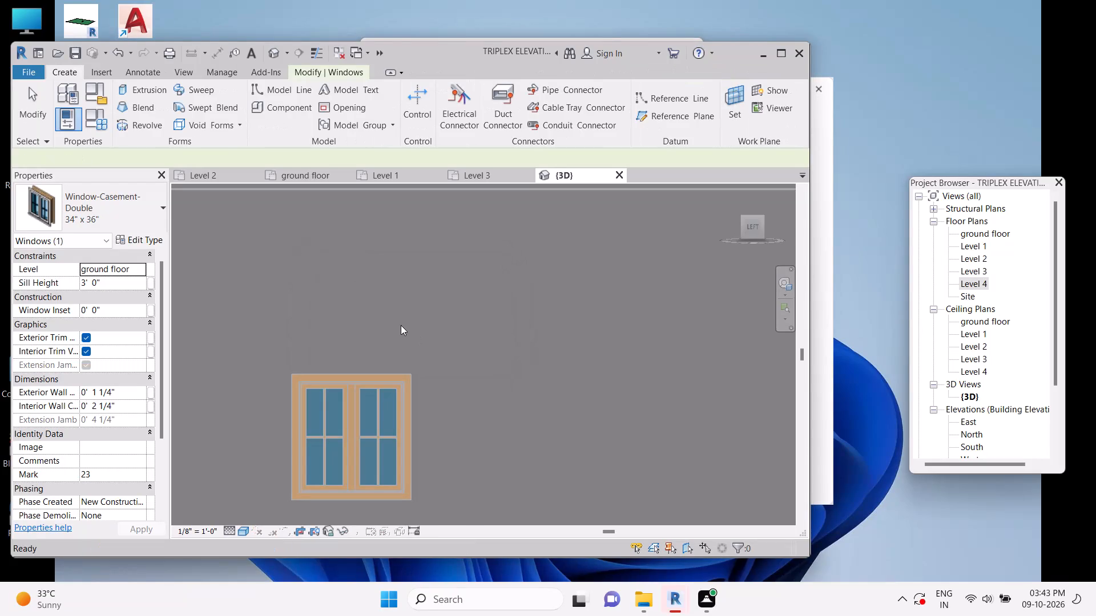
Start an Extrusion and set its work plane by picking the wall face around the casement window.
left_click(149, 91)
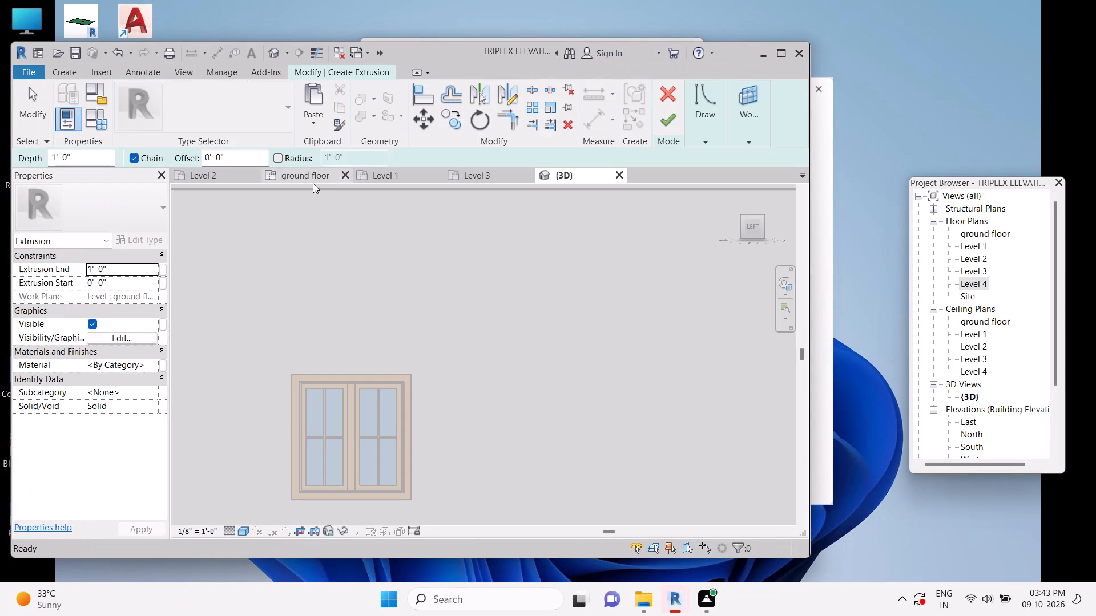
left_click(747, 92)
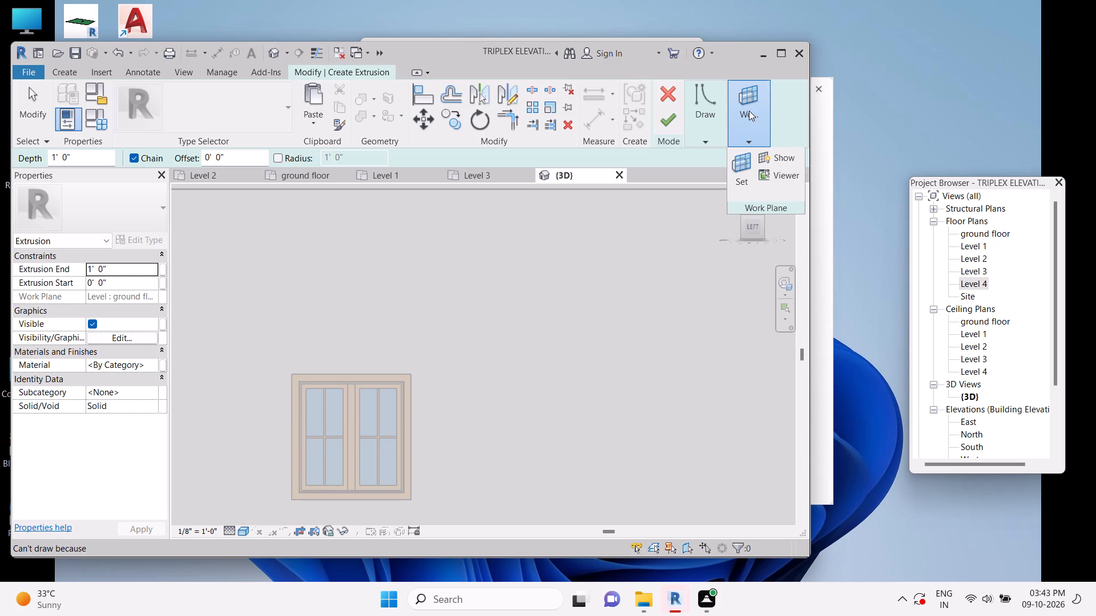
left_click(749, 116)
left_click(739, 173)
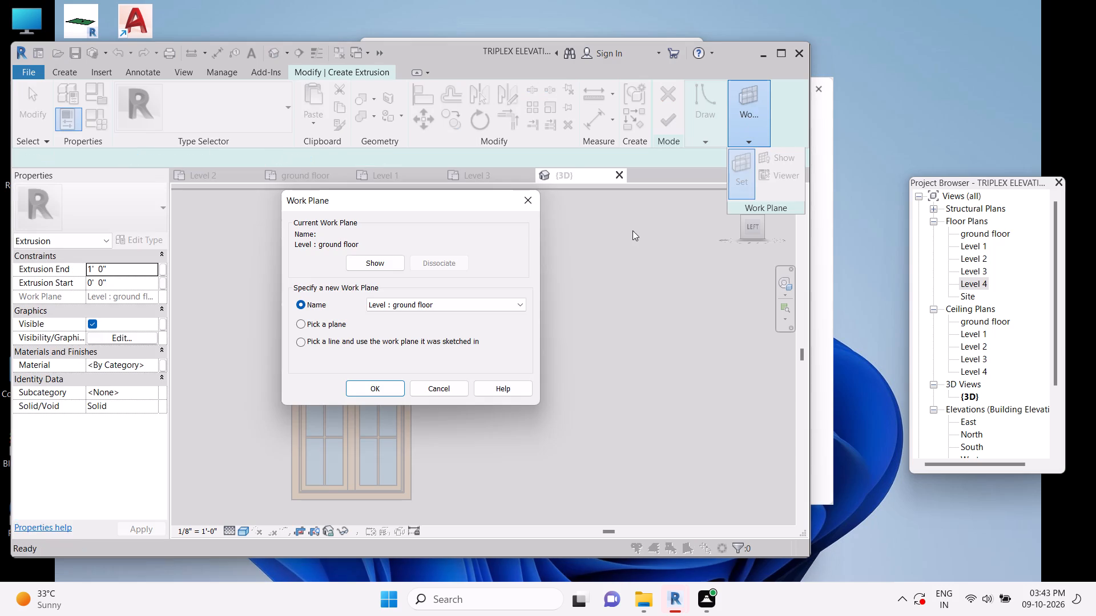
left_click(324, 326)
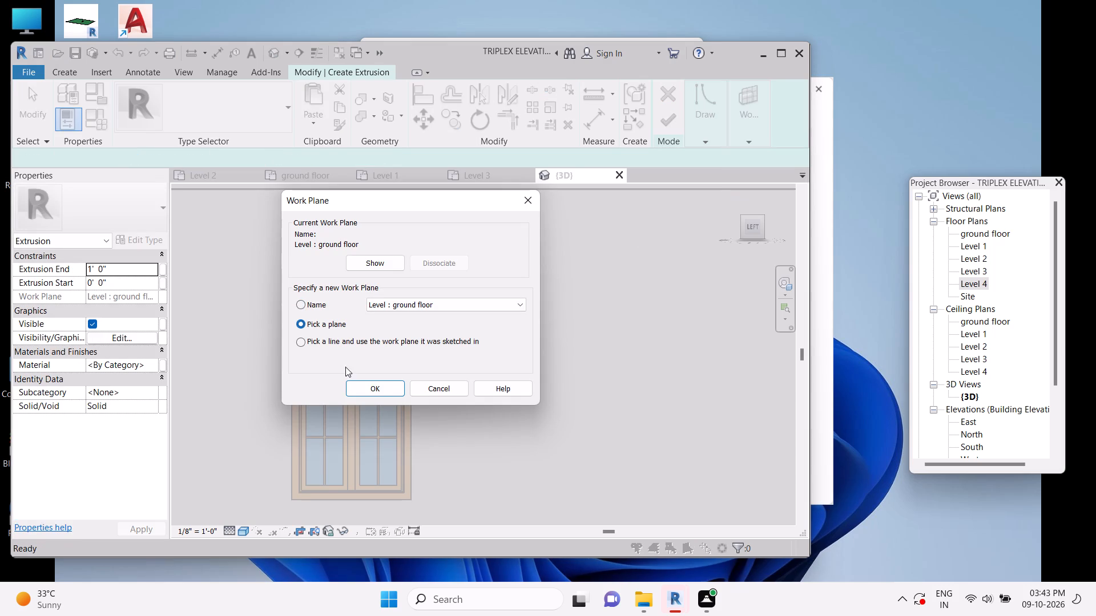
left_click(378, 390)
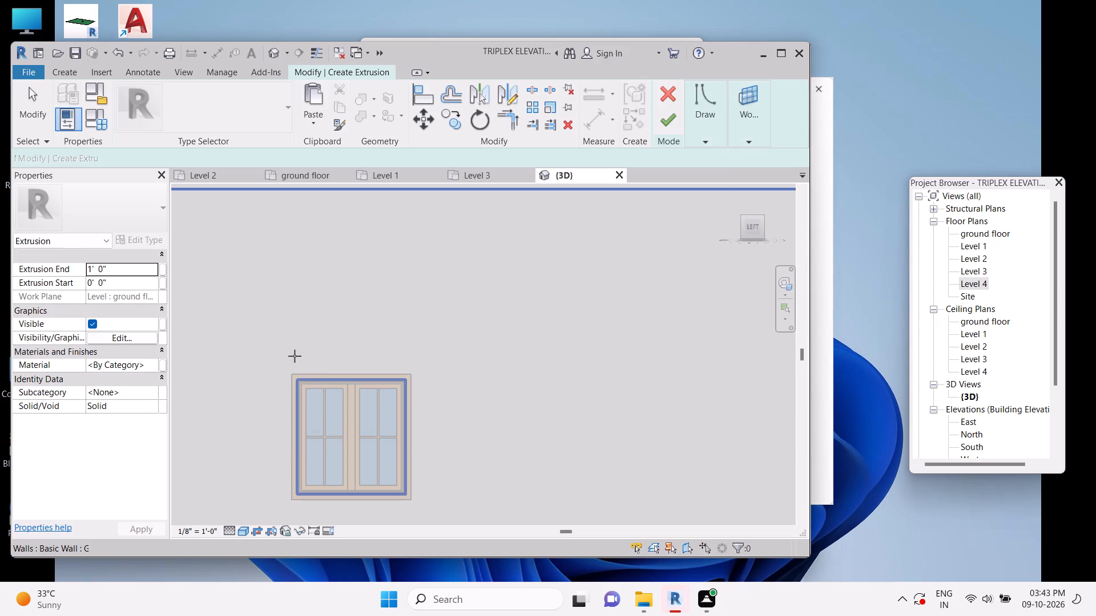
left_click_drag(289, 363, 313, 387)
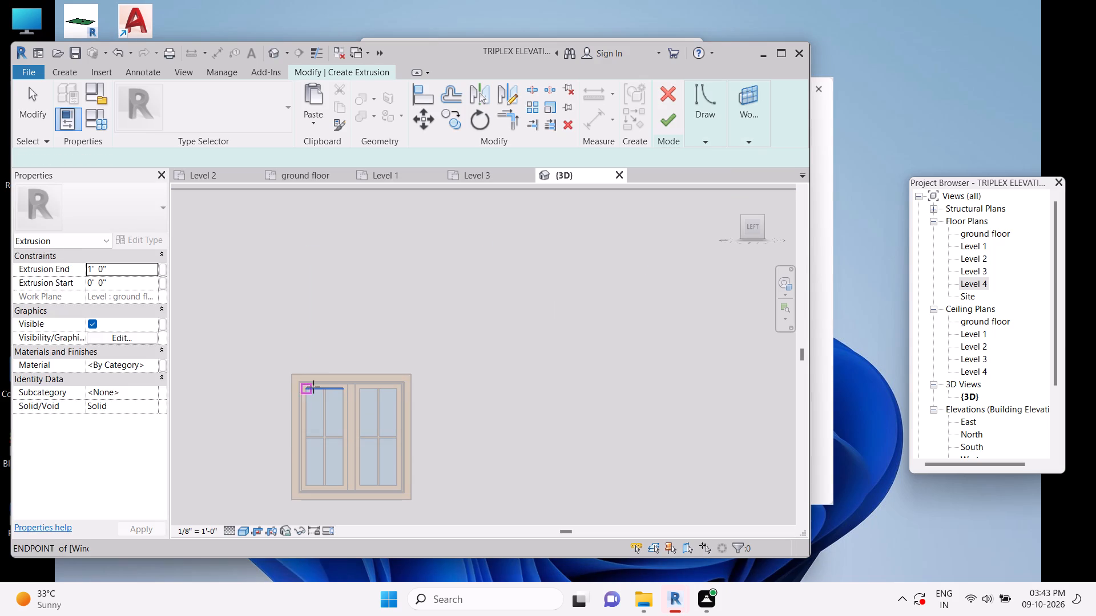
left_click_drag(313, 387, 307, 378)
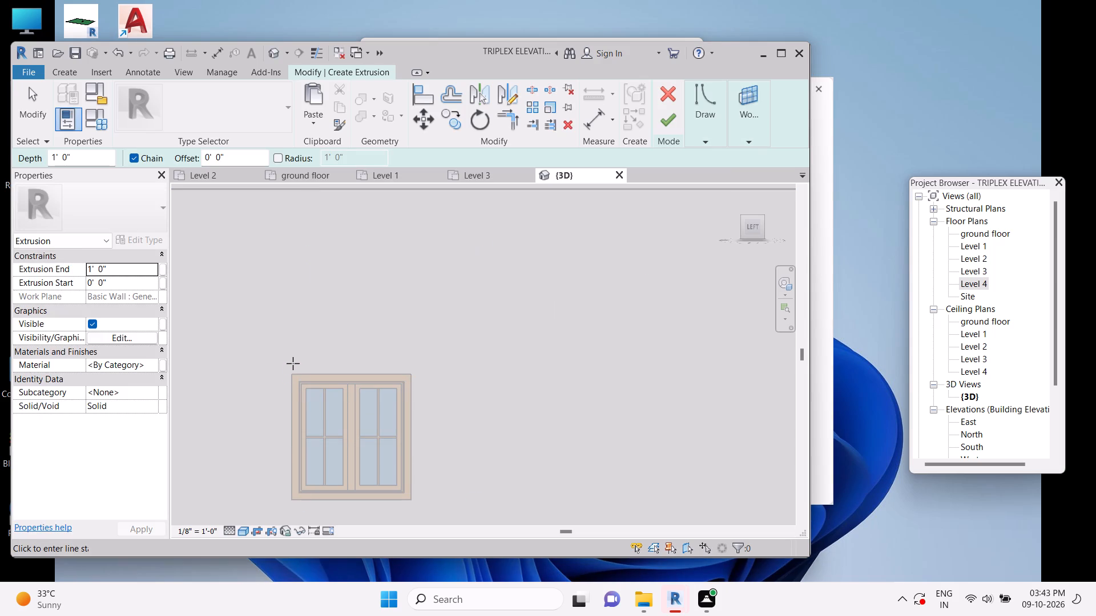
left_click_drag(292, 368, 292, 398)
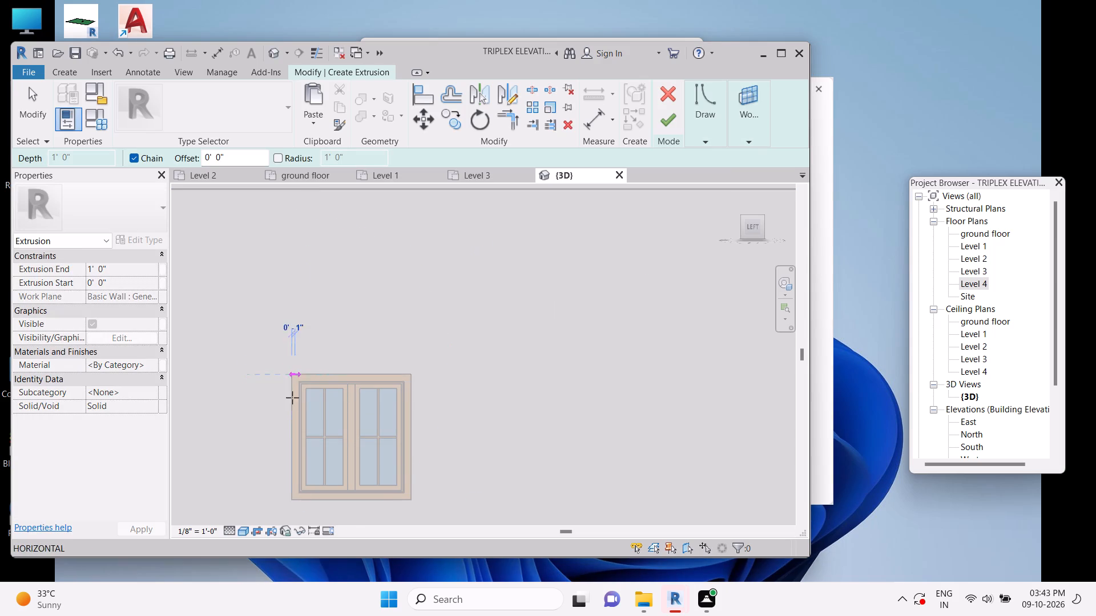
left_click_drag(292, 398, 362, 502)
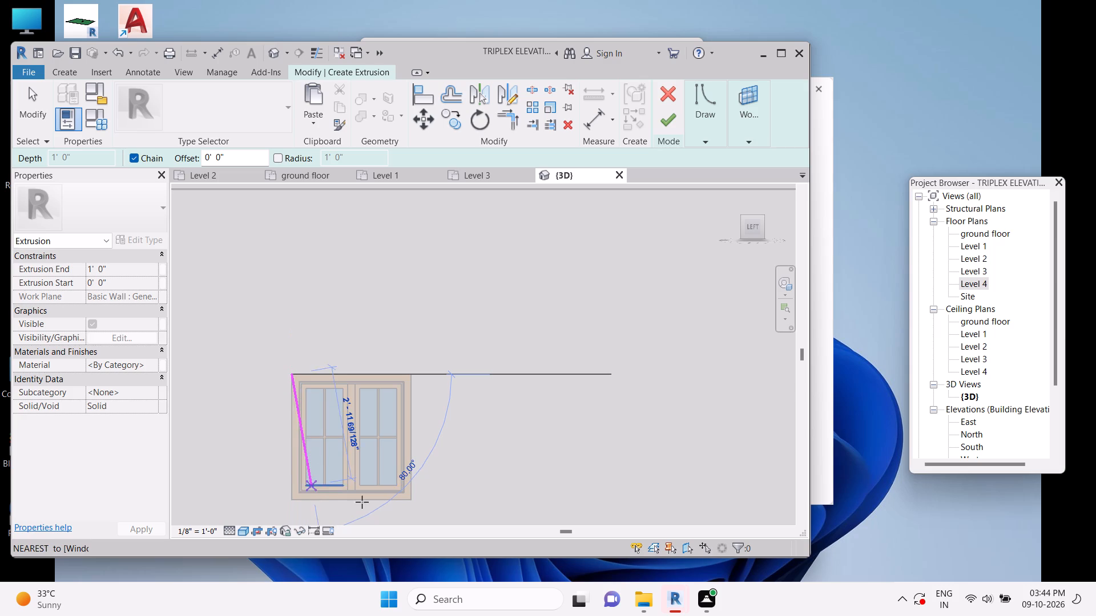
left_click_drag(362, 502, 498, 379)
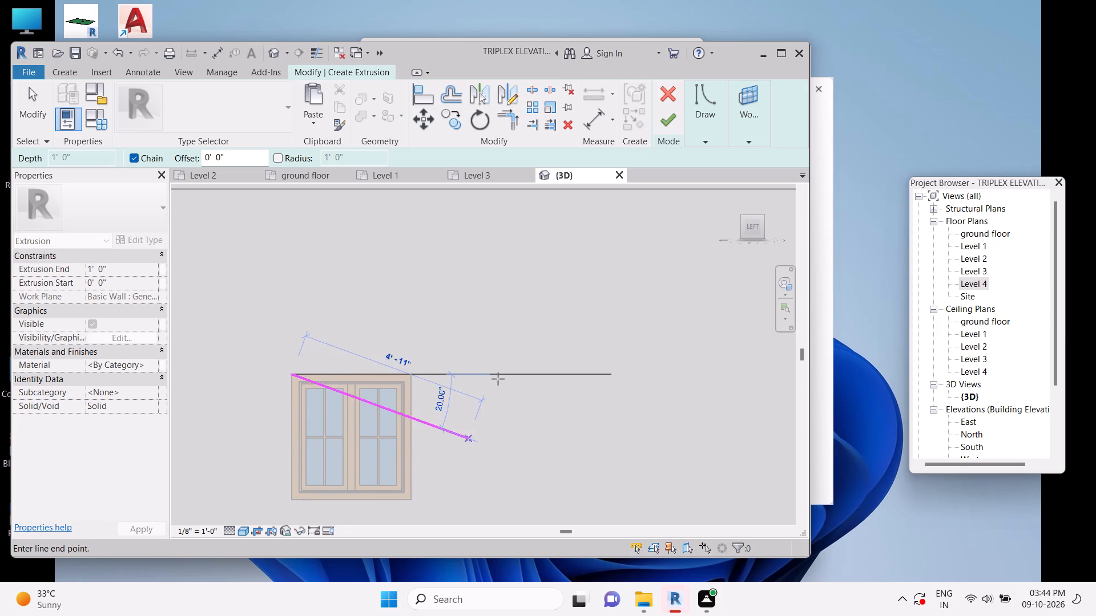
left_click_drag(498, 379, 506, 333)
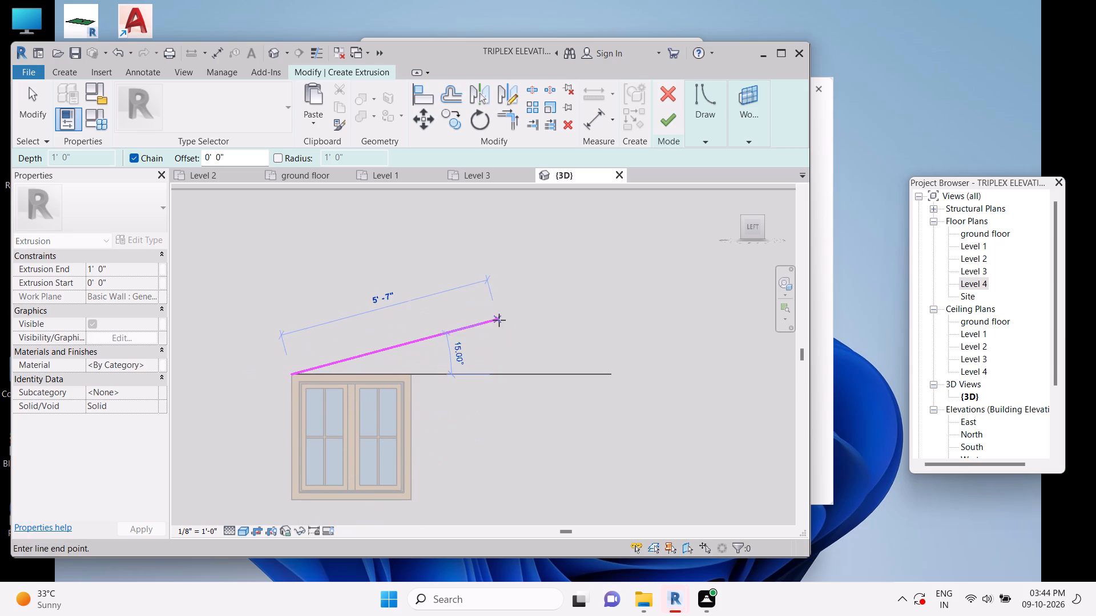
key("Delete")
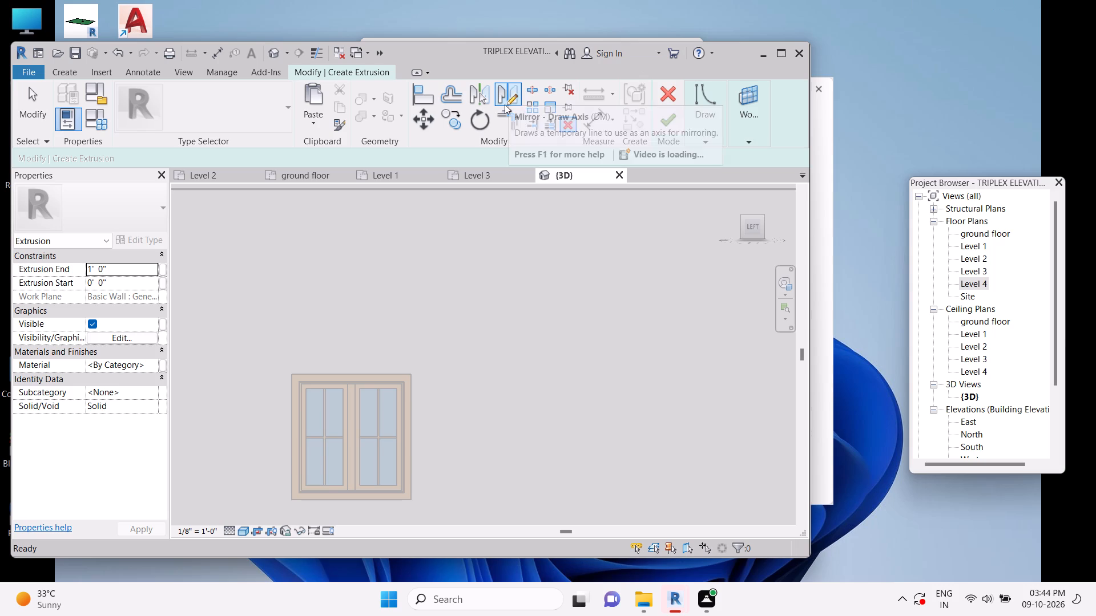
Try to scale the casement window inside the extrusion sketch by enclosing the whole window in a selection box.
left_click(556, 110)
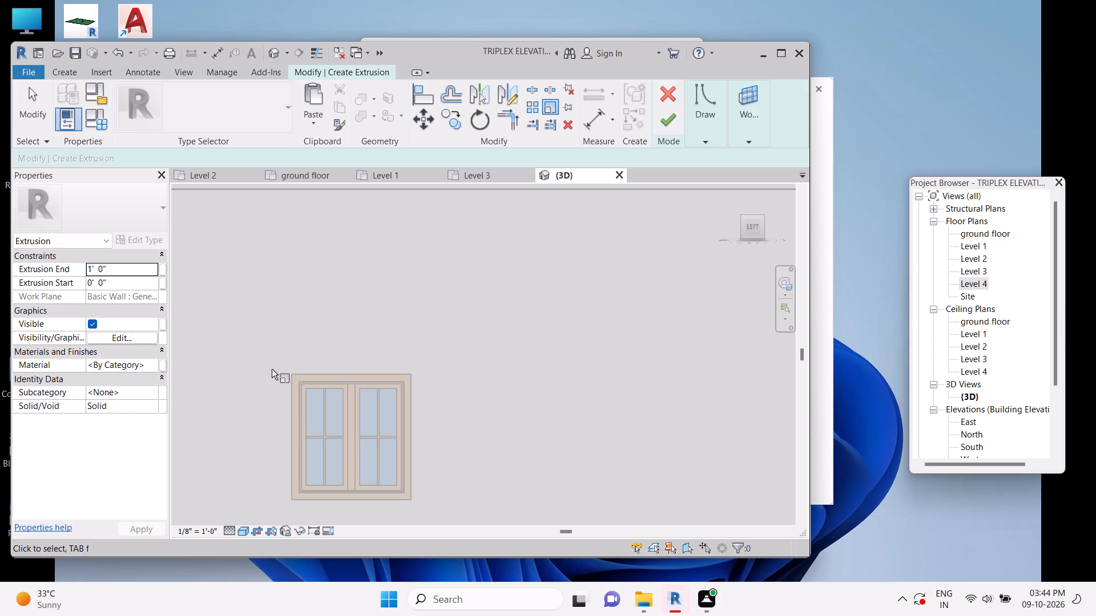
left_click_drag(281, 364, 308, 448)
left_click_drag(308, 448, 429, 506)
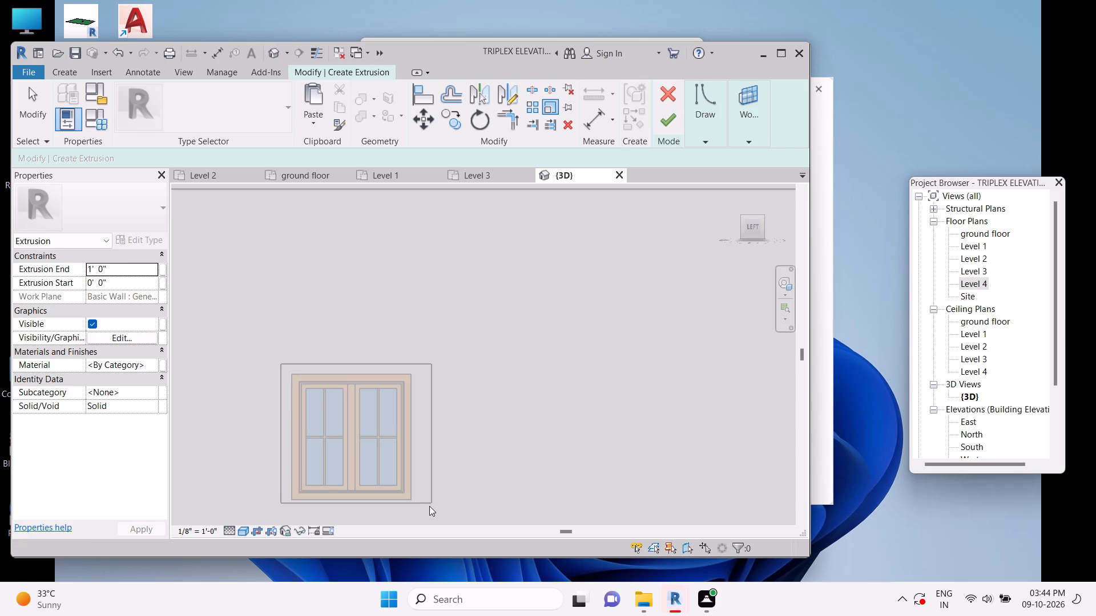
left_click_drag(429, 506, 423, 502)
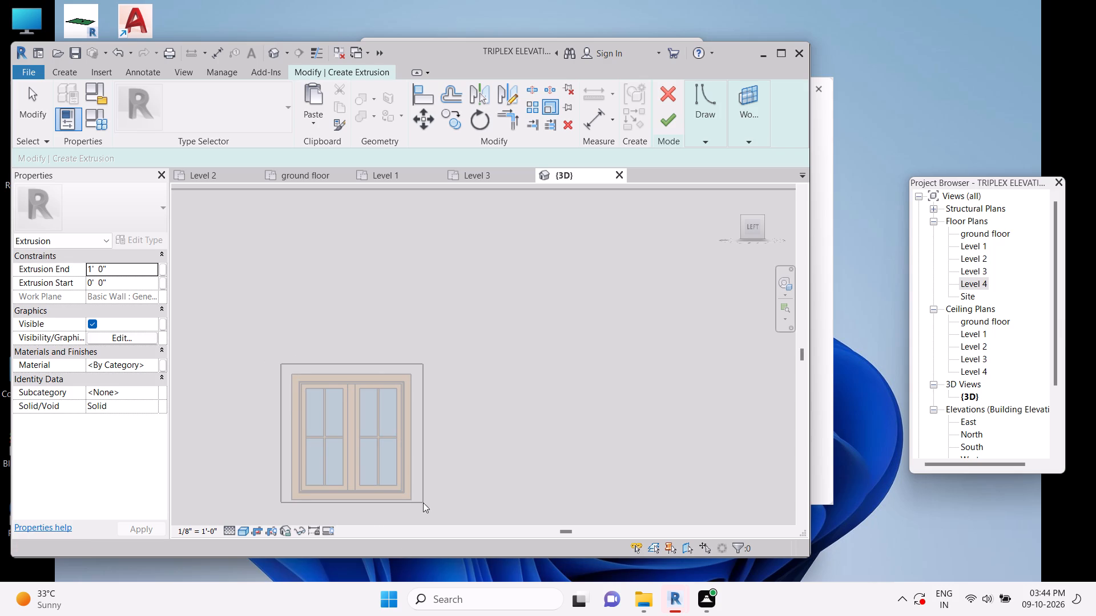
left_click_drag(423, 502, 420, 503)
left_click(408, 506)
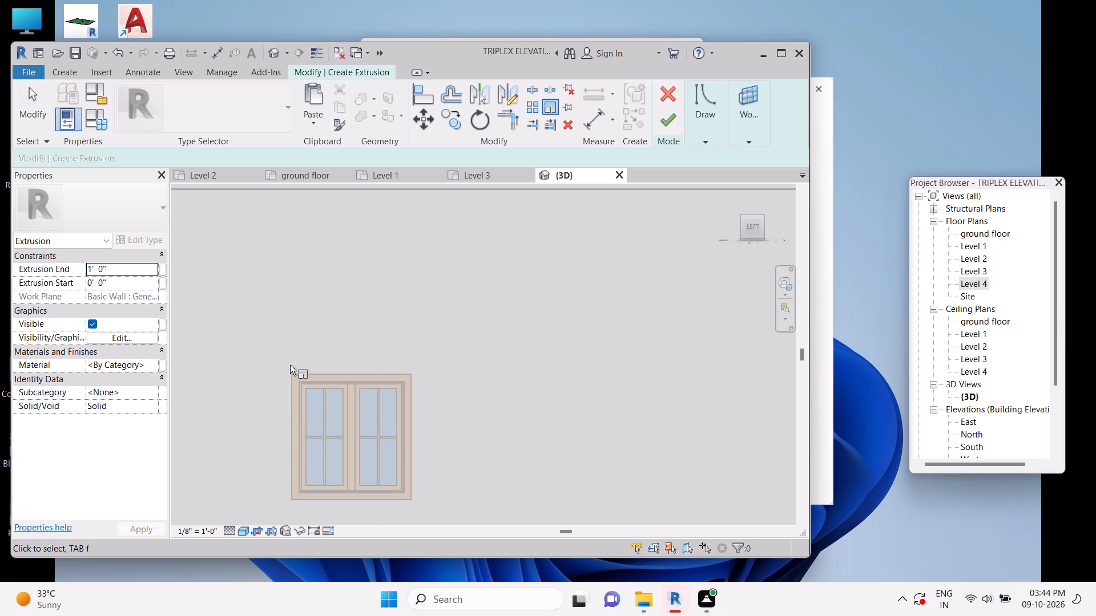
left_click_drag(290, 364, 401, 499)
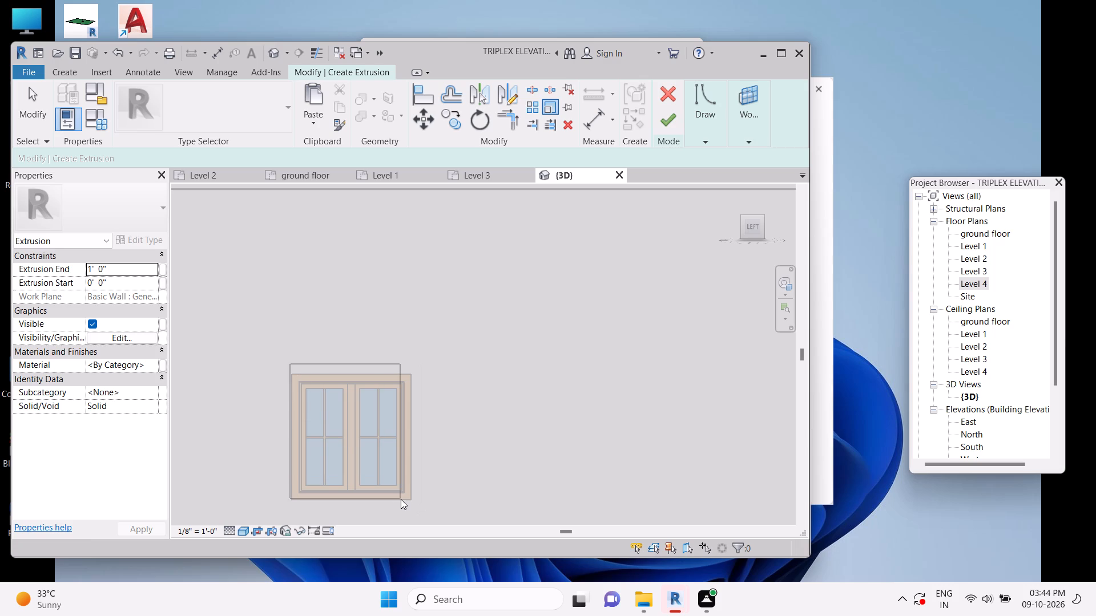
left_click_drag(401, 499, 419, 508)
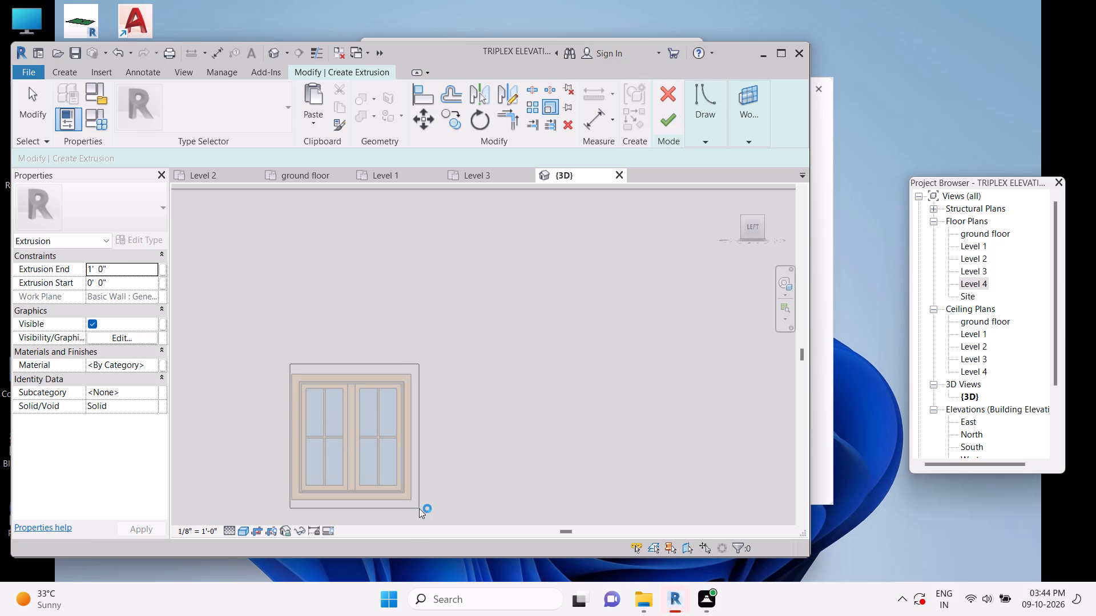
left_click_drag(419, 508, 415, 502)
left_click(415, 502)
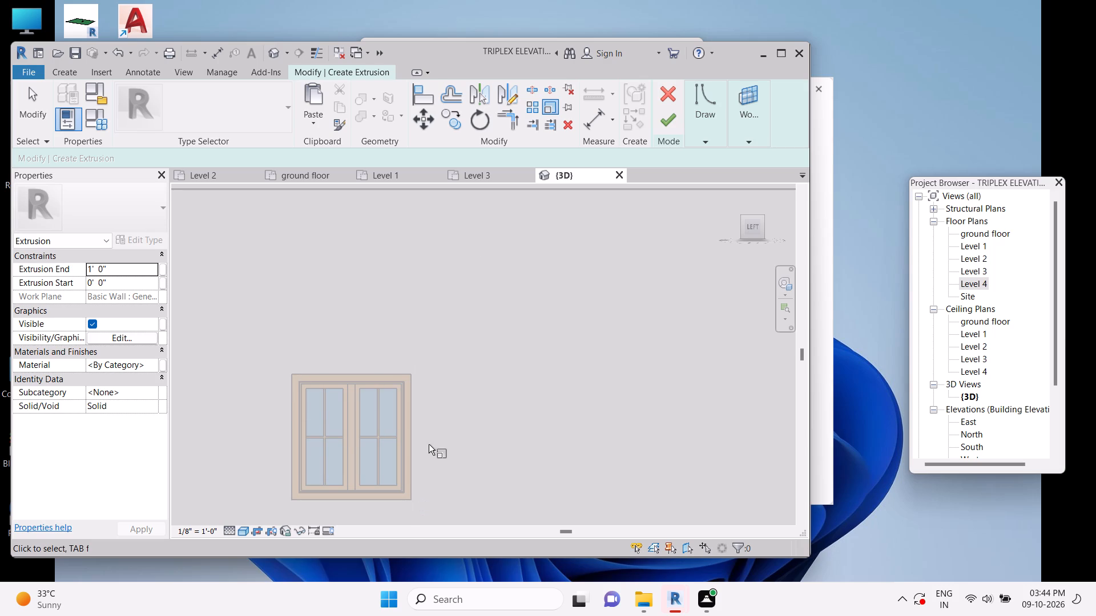
Start a numerical Offset in the extrusion sketch and open its offset distance for editing.
left_click(458, 98)
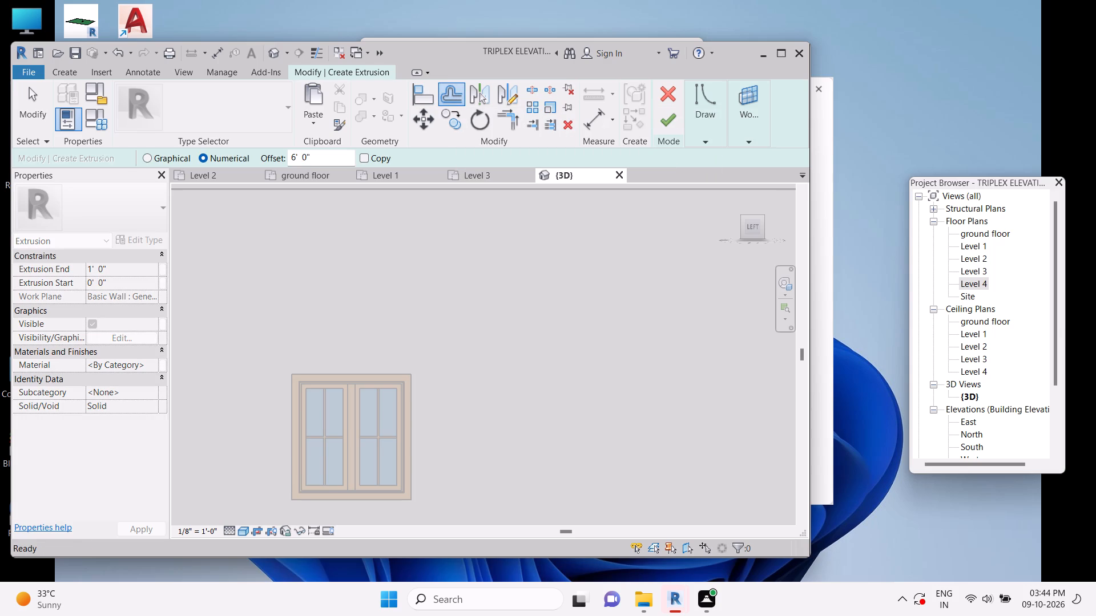
left_click(321, 153)
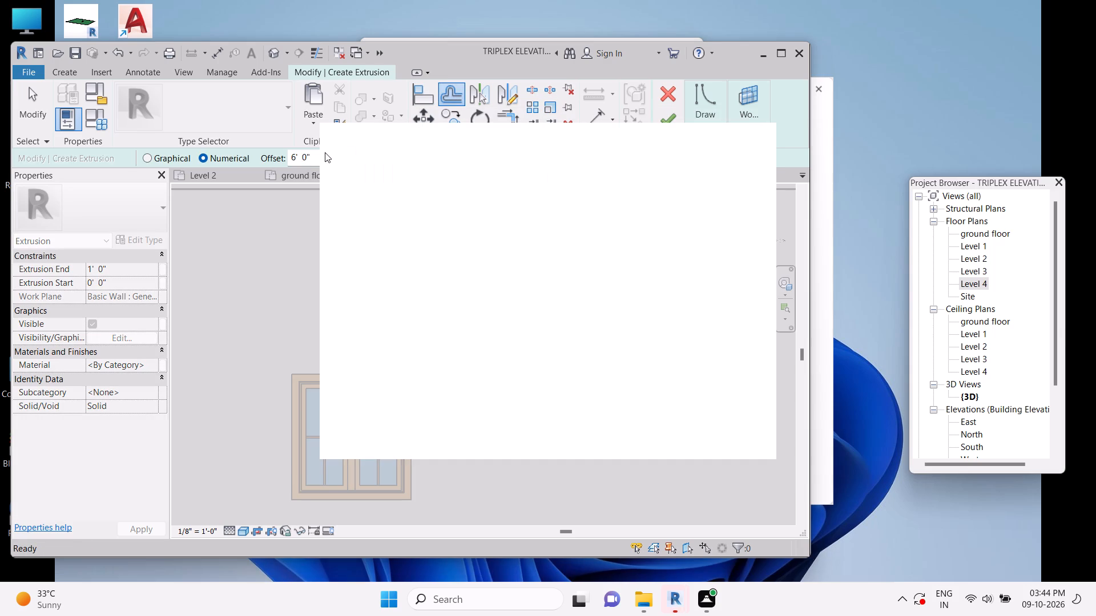
Dismiss the Autodesk genuine notification card covering the drawing view.
left_click(758, 140)
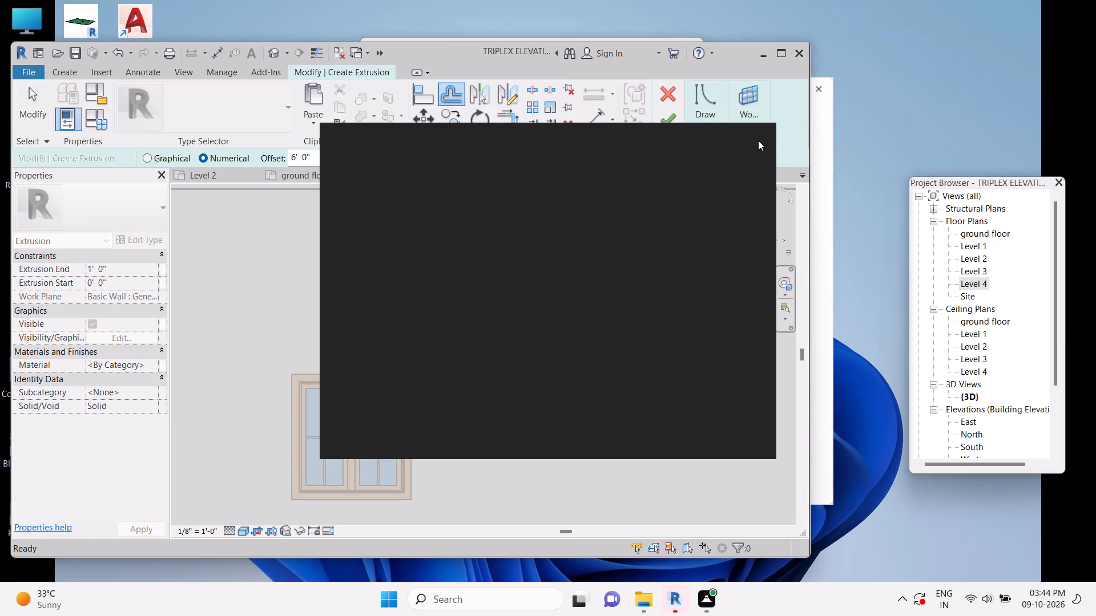
left_click(752, 144)
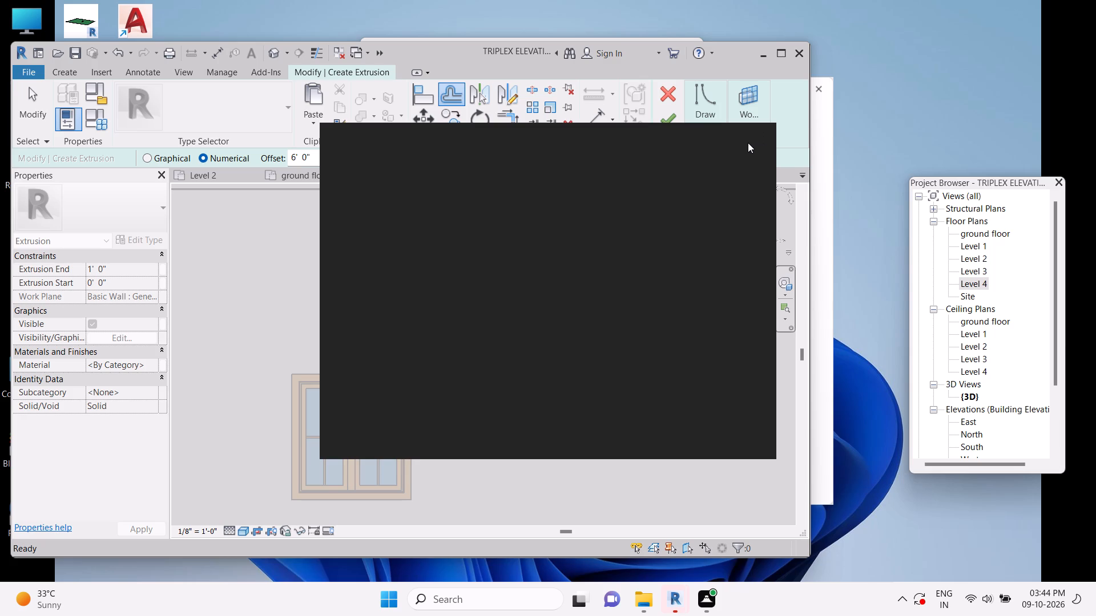
left_click(742, 145)
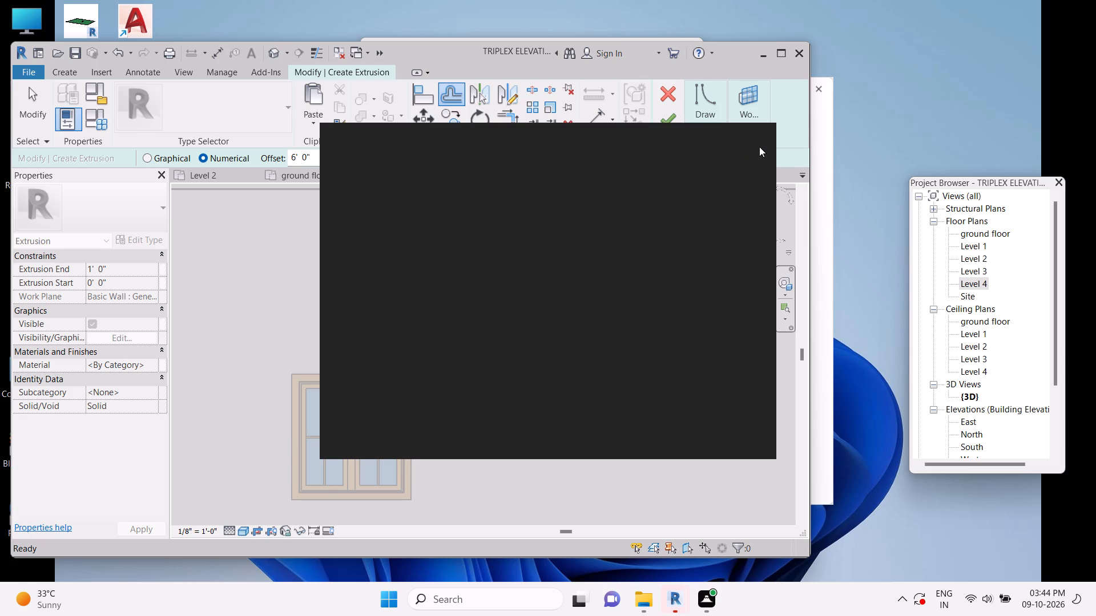
left_click(759, 147)
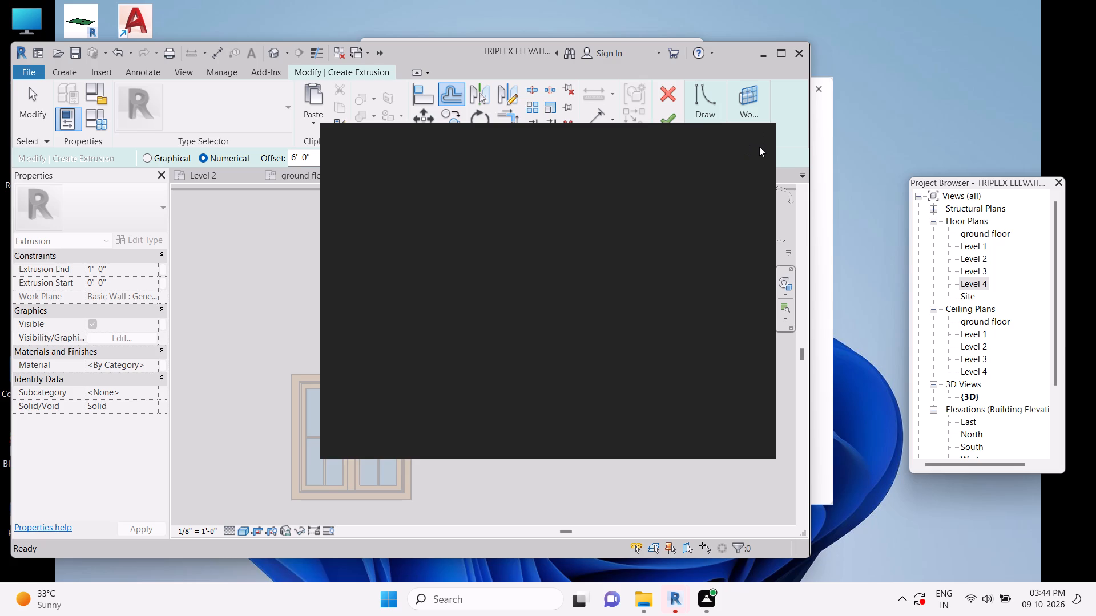
left_click(755, 151)
double_click(756, 136)
left_click(748, 153)
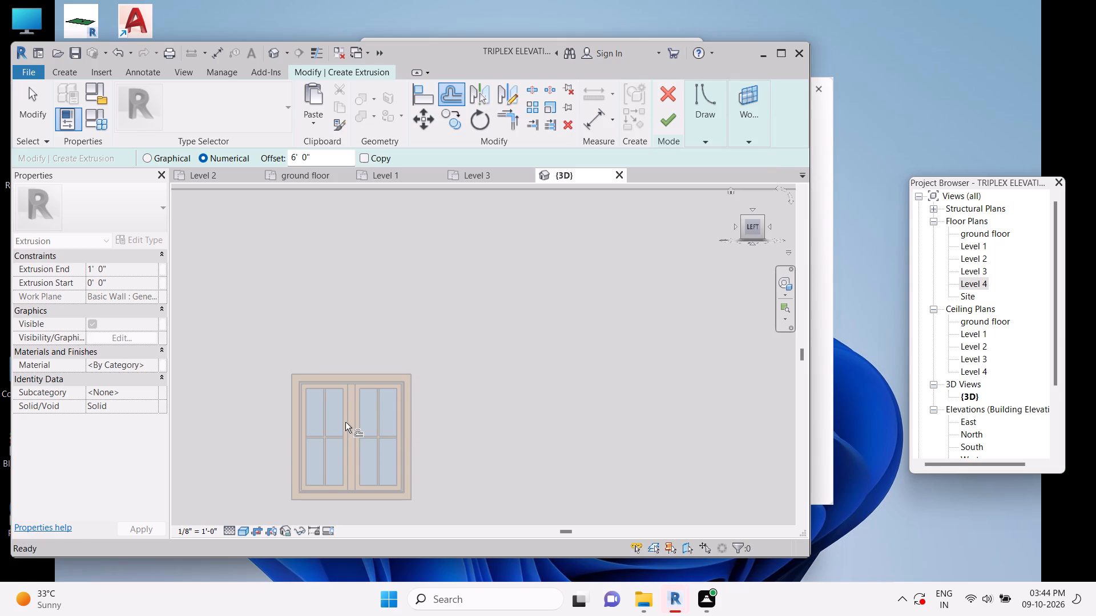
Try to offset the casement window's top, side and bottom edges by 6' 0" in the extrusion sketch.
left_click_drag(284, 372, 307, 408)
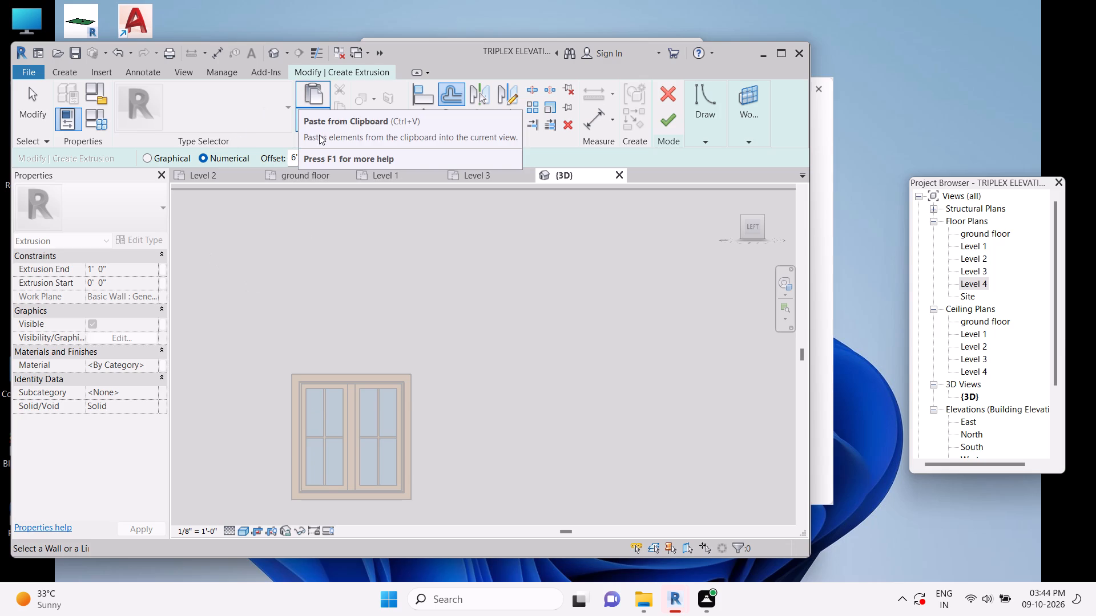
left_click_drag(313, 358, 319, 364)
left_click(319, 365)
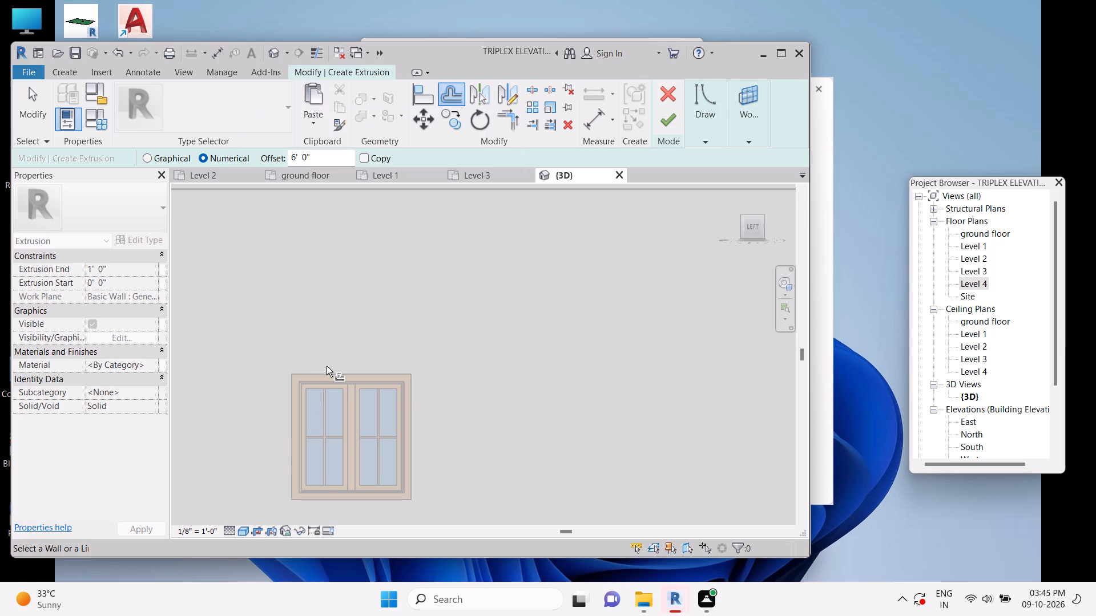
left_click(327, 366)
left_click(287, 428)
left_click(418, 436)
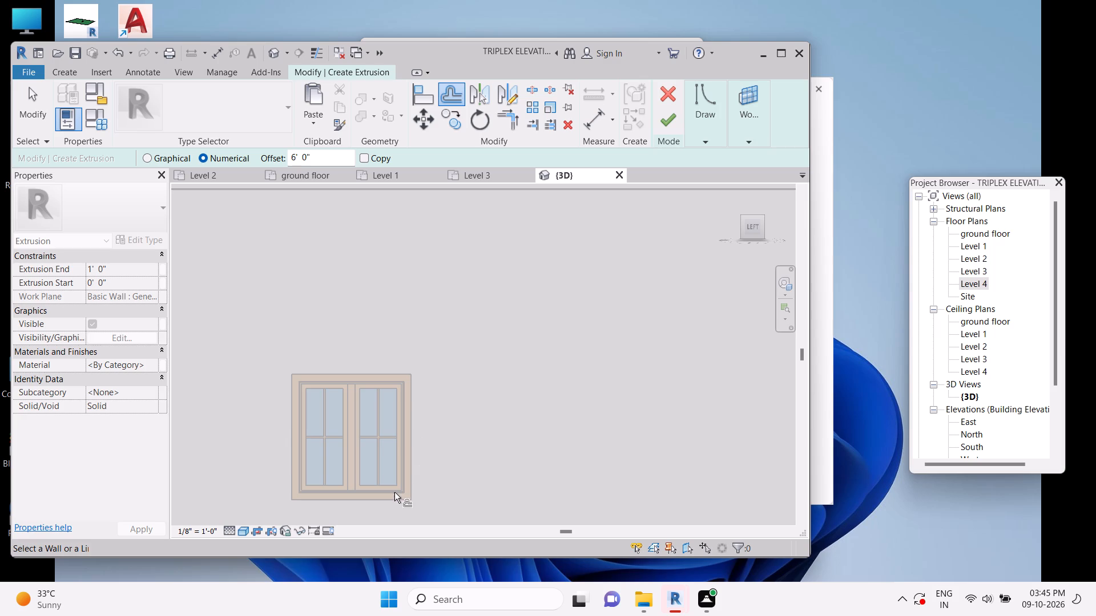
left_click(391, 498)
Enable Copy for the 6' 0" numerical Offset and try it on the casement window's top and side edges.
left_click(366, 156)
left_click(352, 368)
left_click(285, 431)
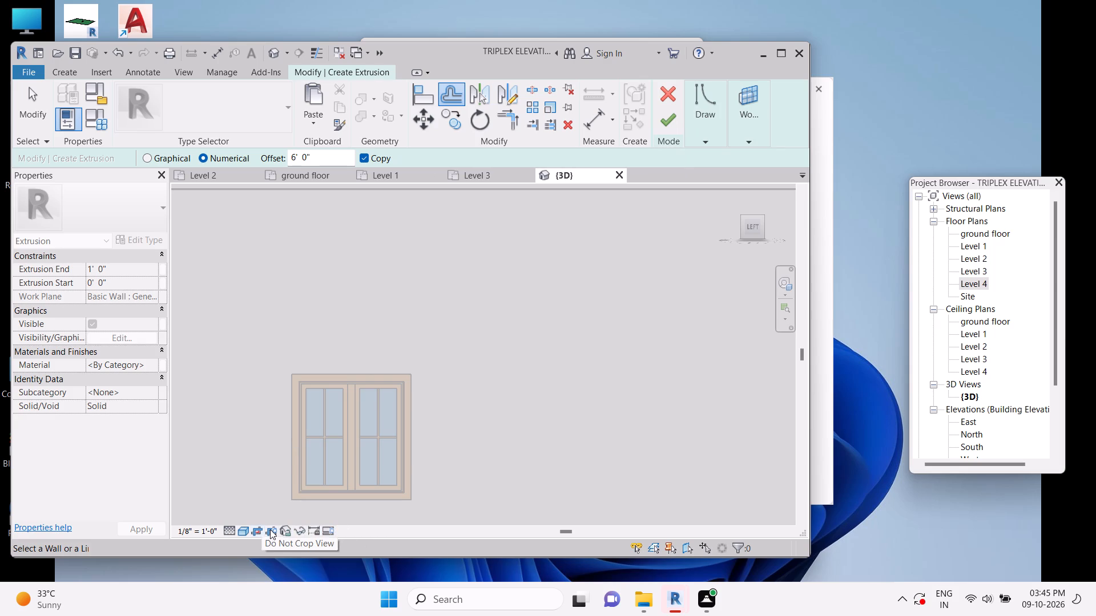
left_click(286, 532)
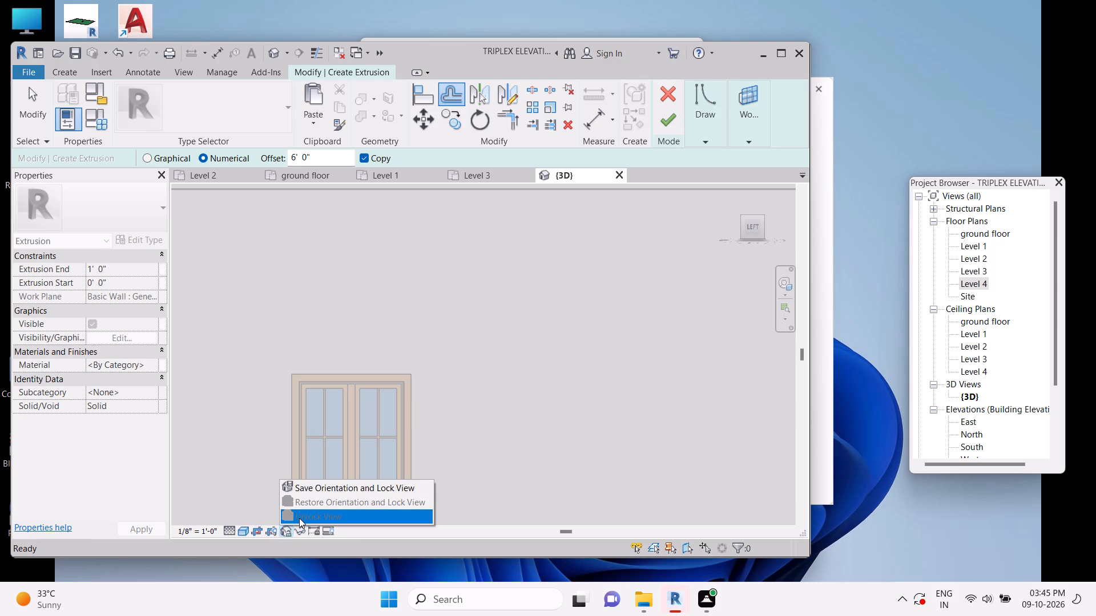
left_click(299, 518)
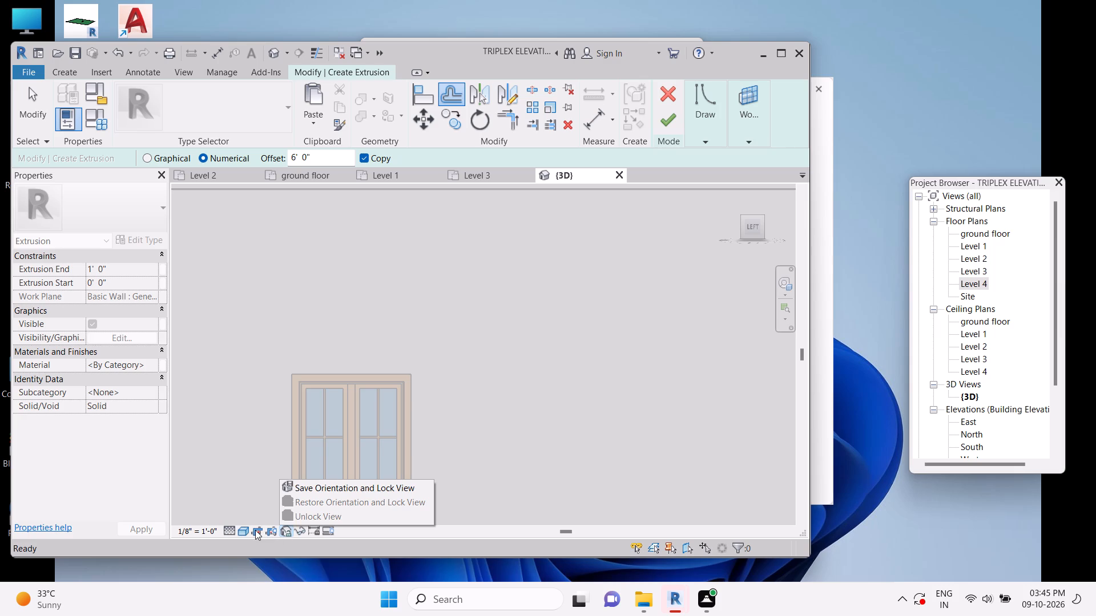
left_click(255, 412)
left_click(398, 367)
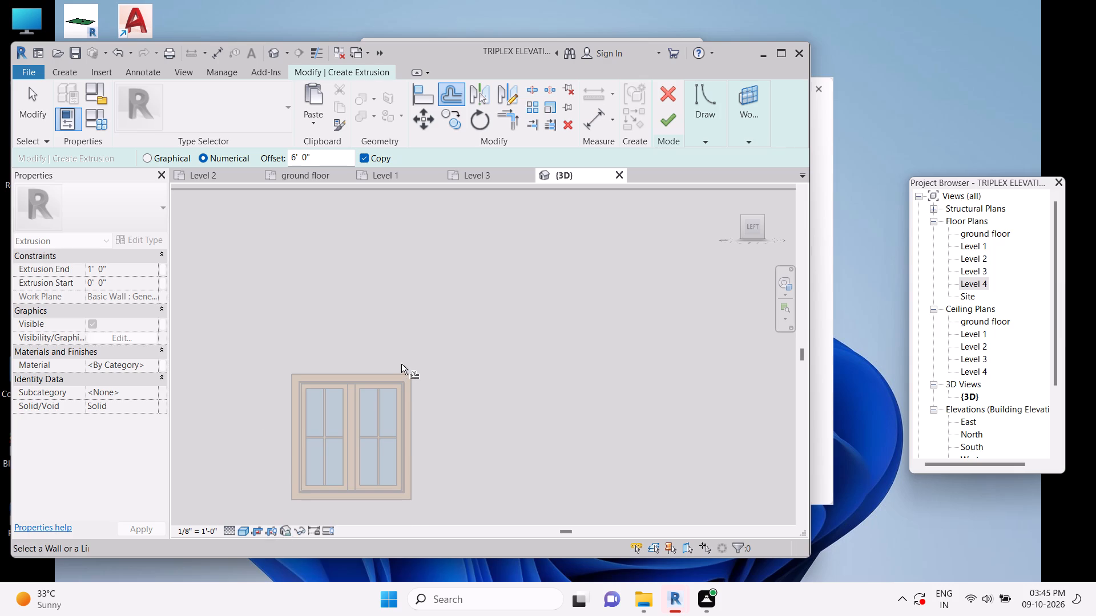
Turn off Select Elements by Face and try to pick the casement window for the offset.
left_click(691, 550)
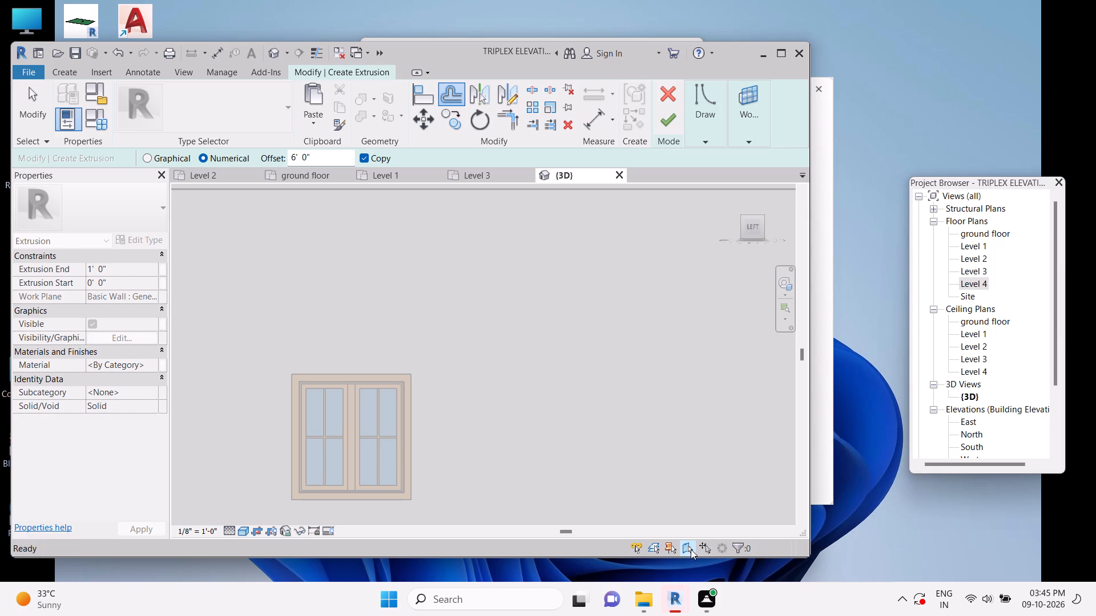
double_click(374, 411)
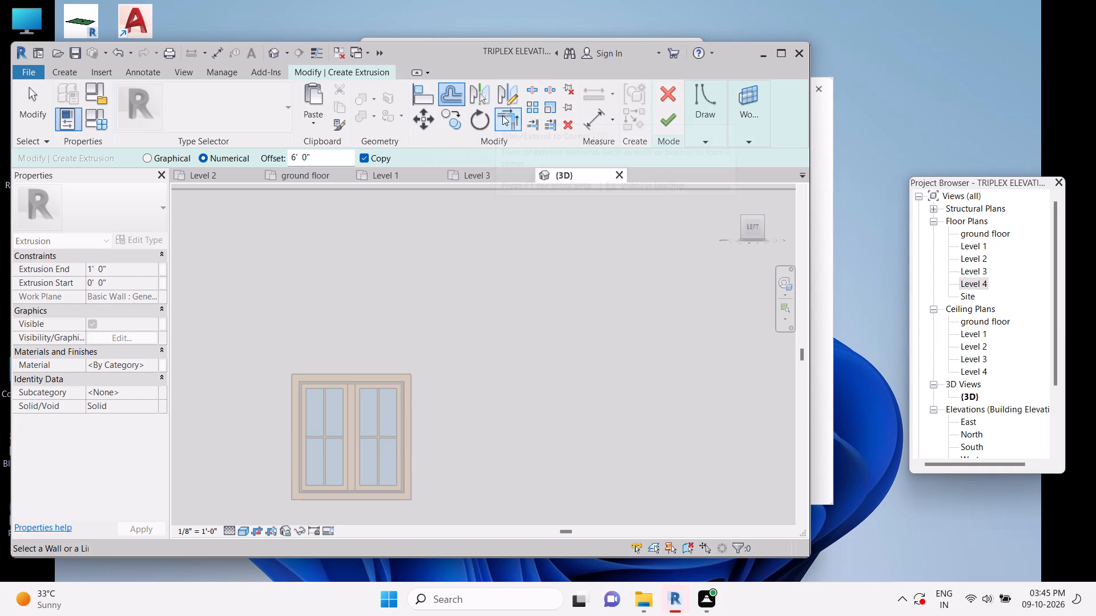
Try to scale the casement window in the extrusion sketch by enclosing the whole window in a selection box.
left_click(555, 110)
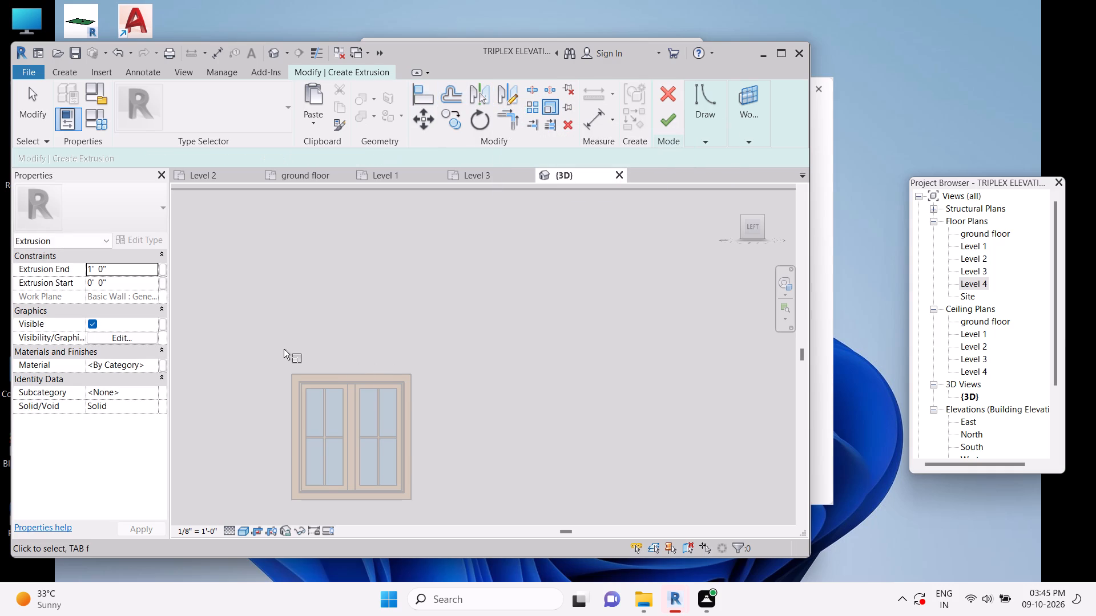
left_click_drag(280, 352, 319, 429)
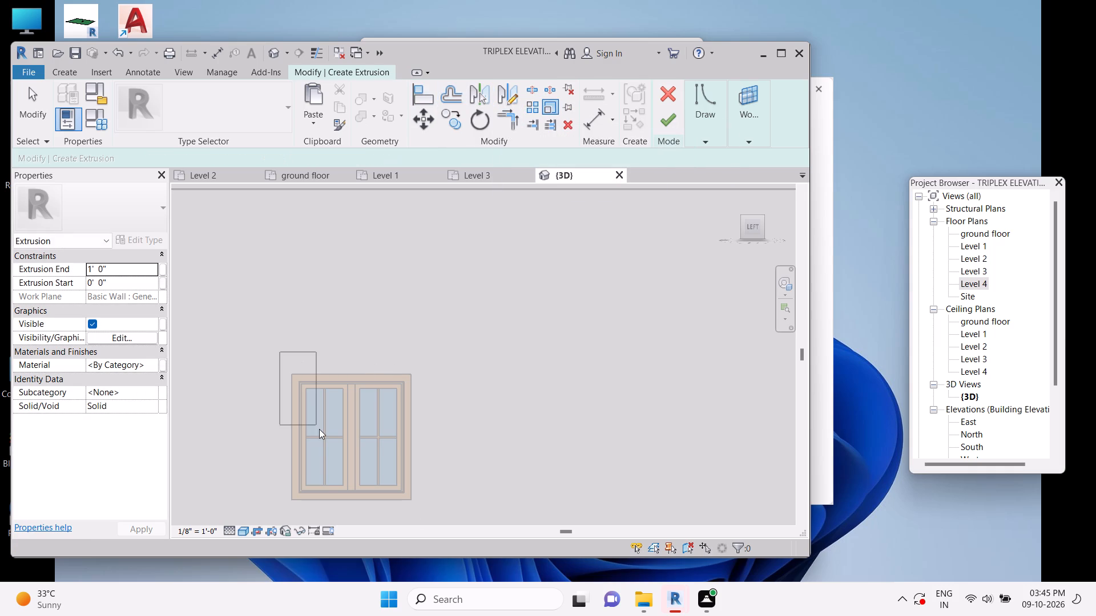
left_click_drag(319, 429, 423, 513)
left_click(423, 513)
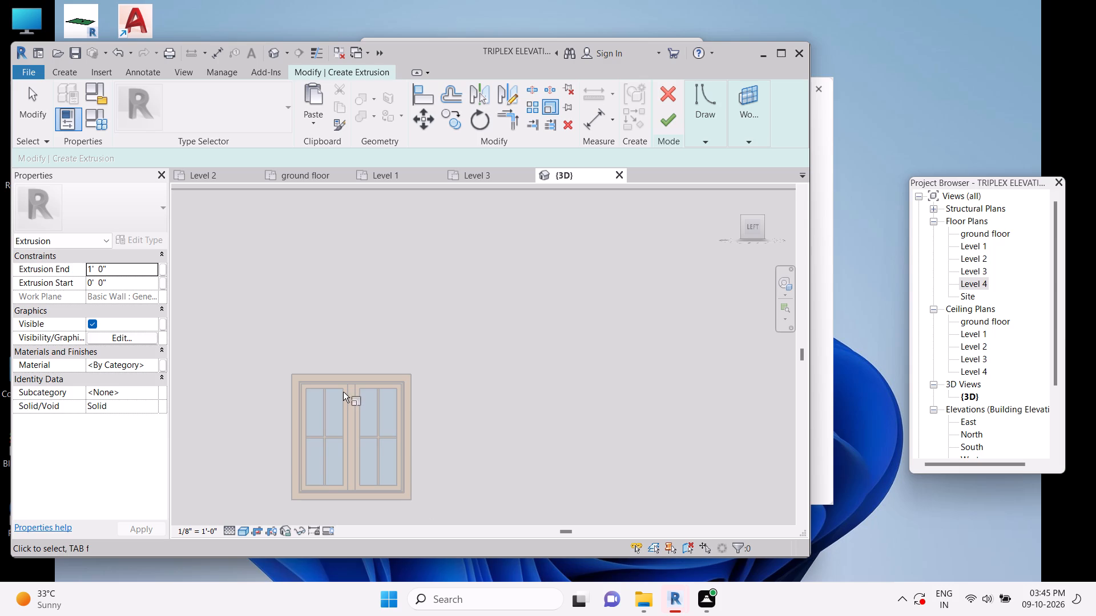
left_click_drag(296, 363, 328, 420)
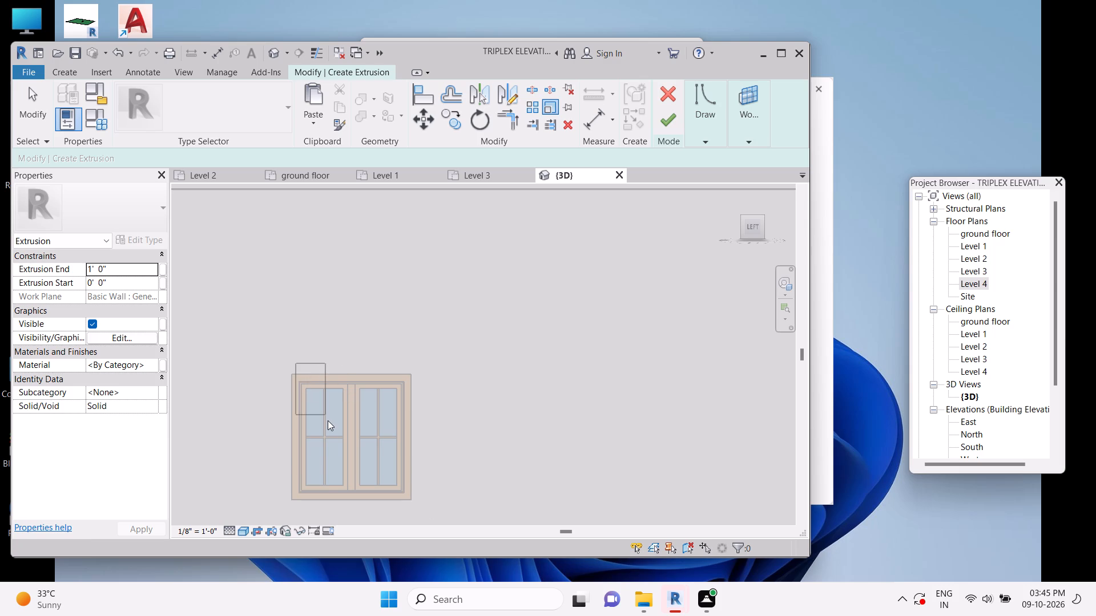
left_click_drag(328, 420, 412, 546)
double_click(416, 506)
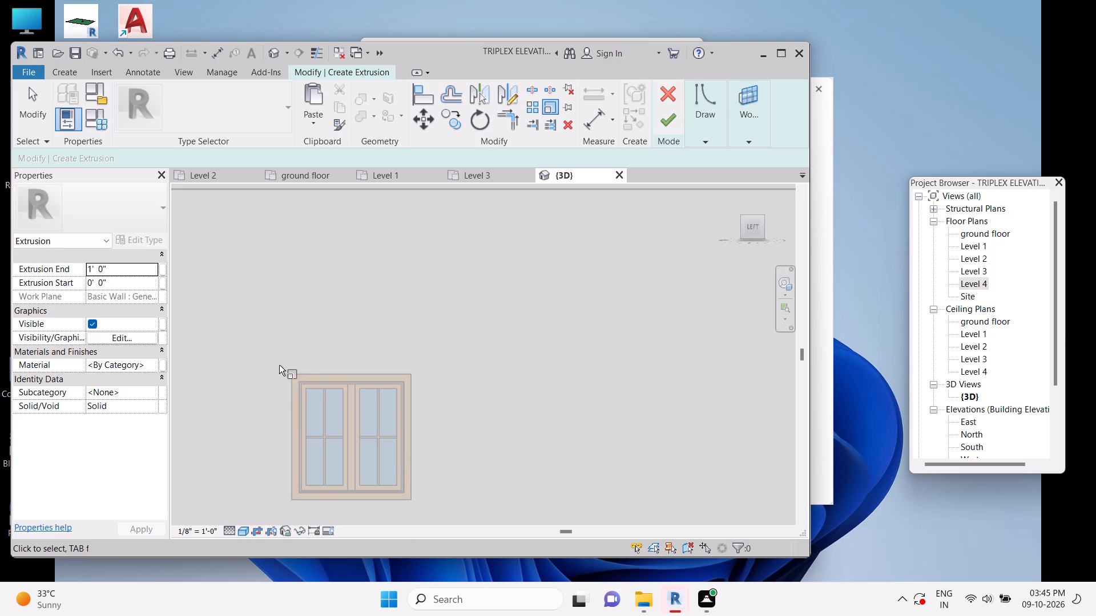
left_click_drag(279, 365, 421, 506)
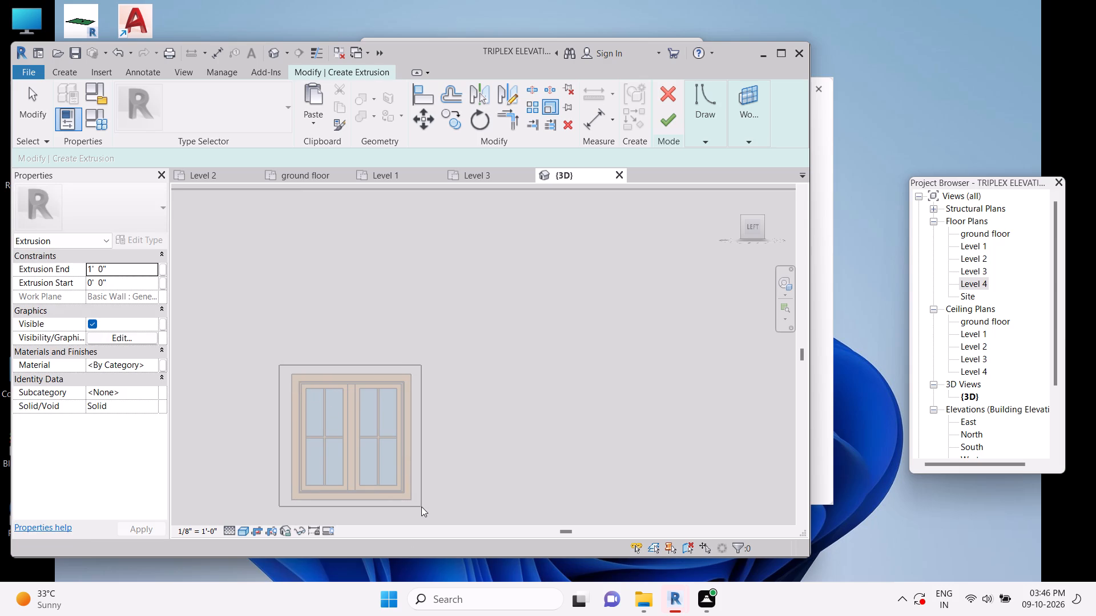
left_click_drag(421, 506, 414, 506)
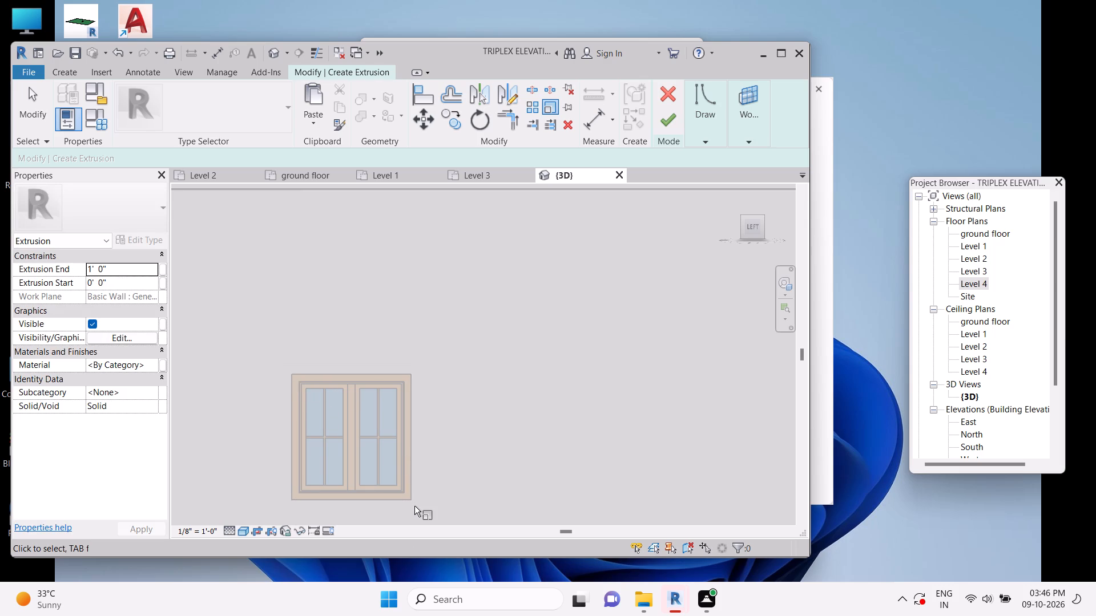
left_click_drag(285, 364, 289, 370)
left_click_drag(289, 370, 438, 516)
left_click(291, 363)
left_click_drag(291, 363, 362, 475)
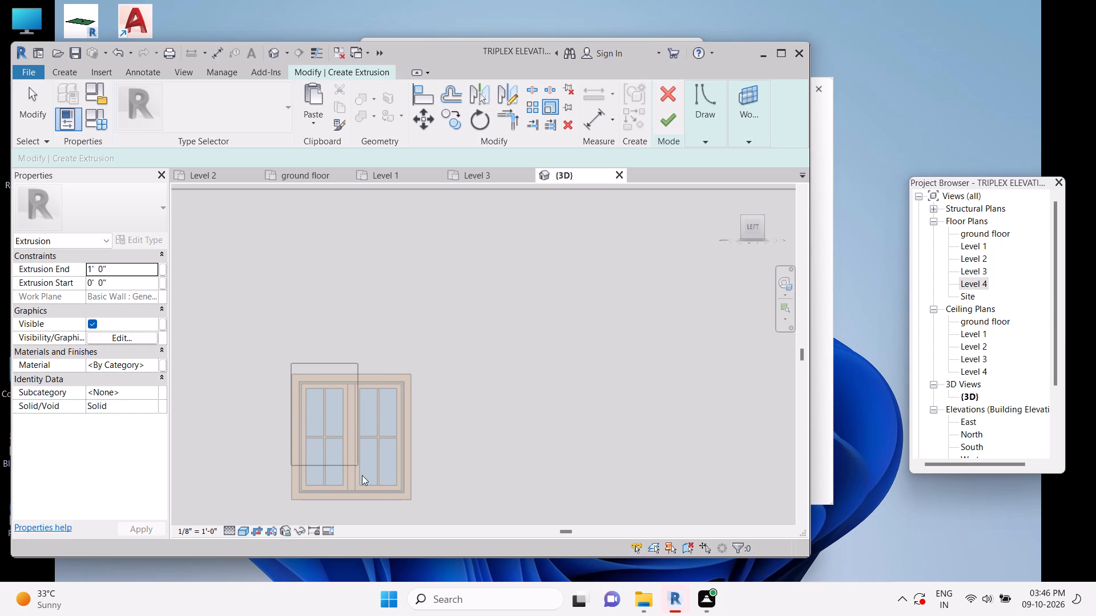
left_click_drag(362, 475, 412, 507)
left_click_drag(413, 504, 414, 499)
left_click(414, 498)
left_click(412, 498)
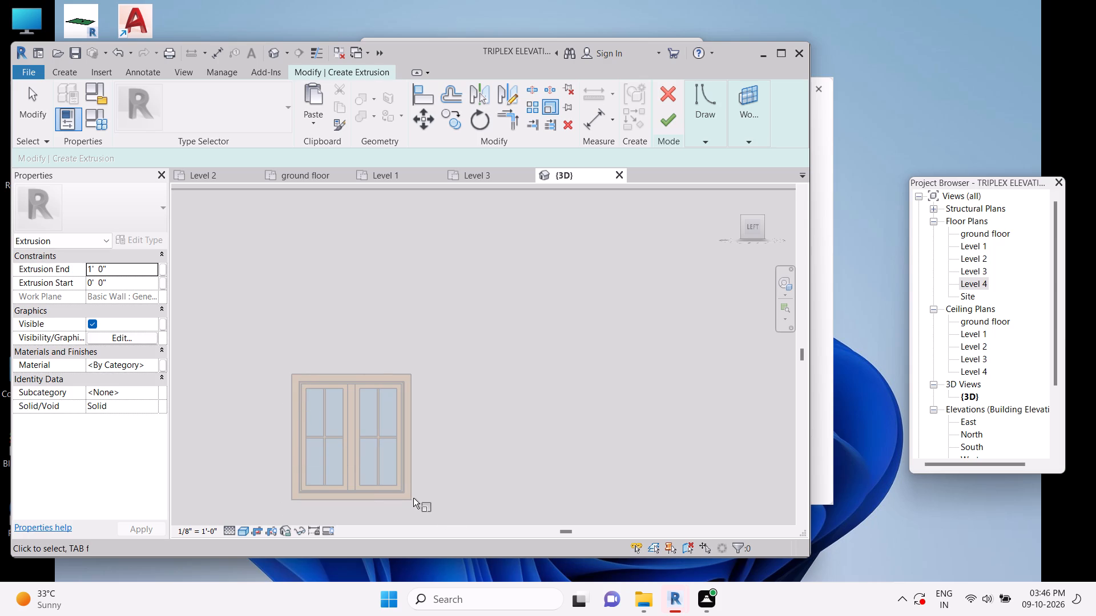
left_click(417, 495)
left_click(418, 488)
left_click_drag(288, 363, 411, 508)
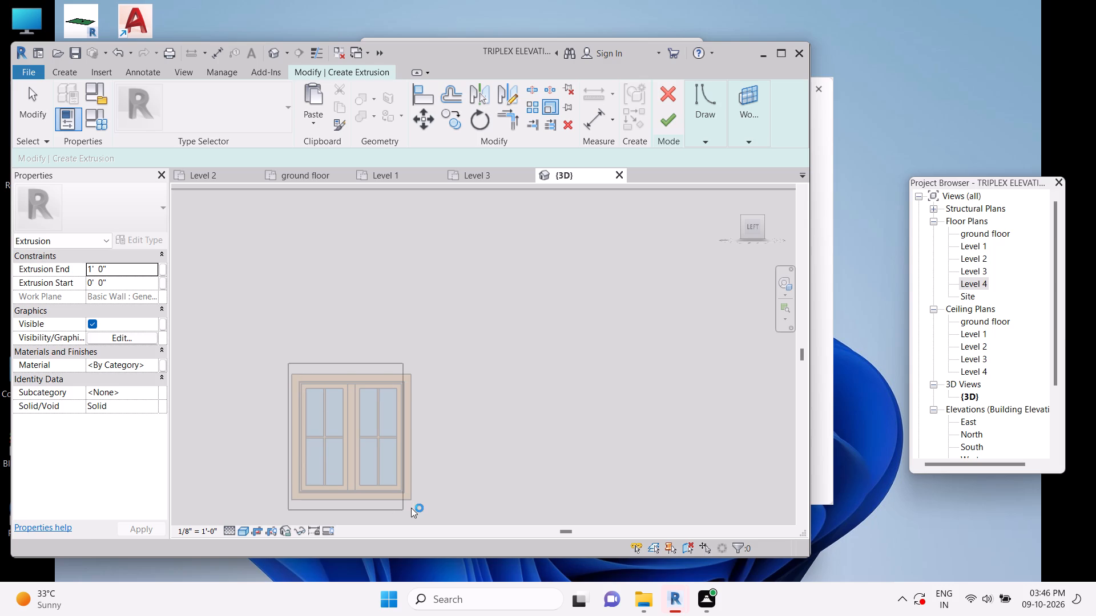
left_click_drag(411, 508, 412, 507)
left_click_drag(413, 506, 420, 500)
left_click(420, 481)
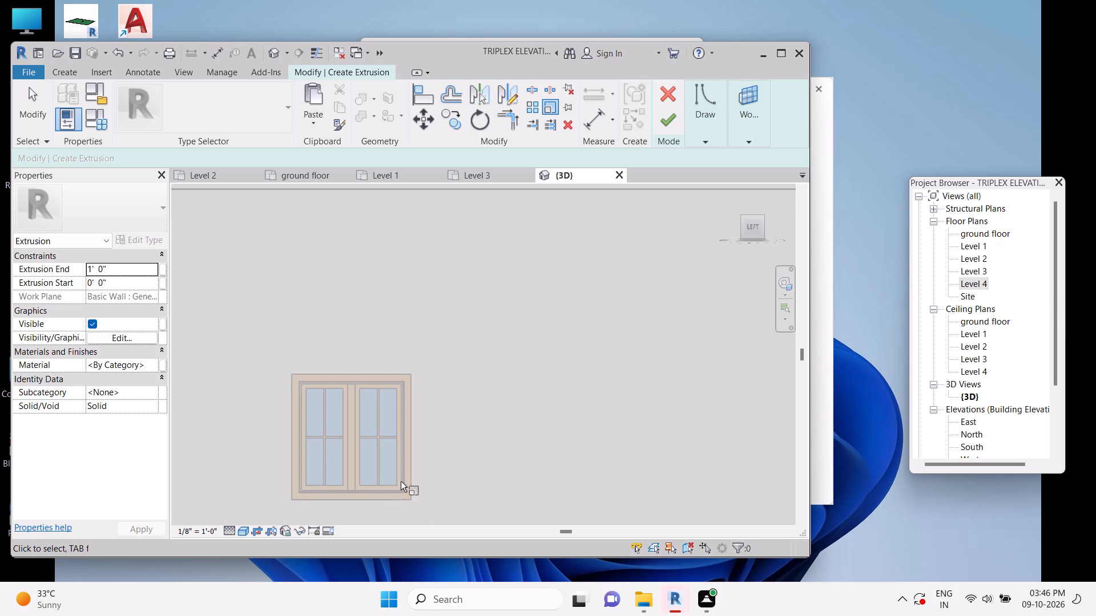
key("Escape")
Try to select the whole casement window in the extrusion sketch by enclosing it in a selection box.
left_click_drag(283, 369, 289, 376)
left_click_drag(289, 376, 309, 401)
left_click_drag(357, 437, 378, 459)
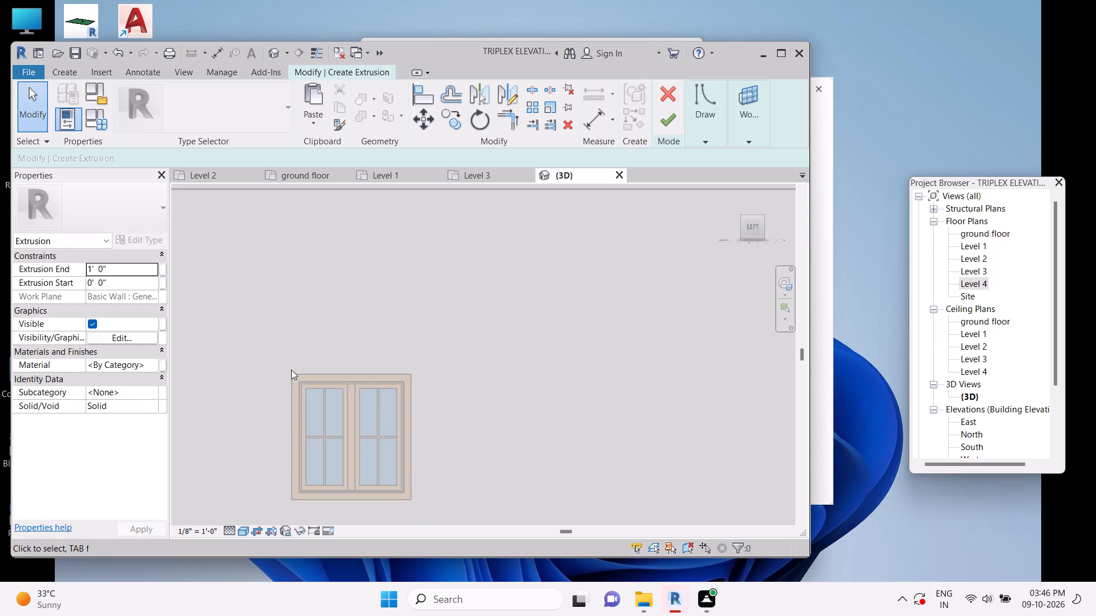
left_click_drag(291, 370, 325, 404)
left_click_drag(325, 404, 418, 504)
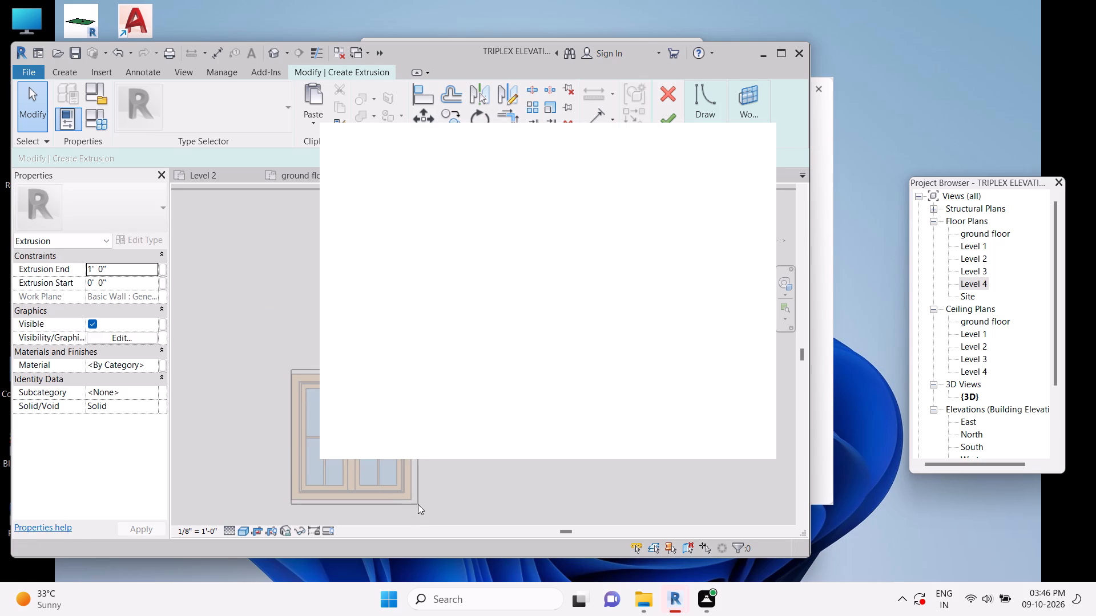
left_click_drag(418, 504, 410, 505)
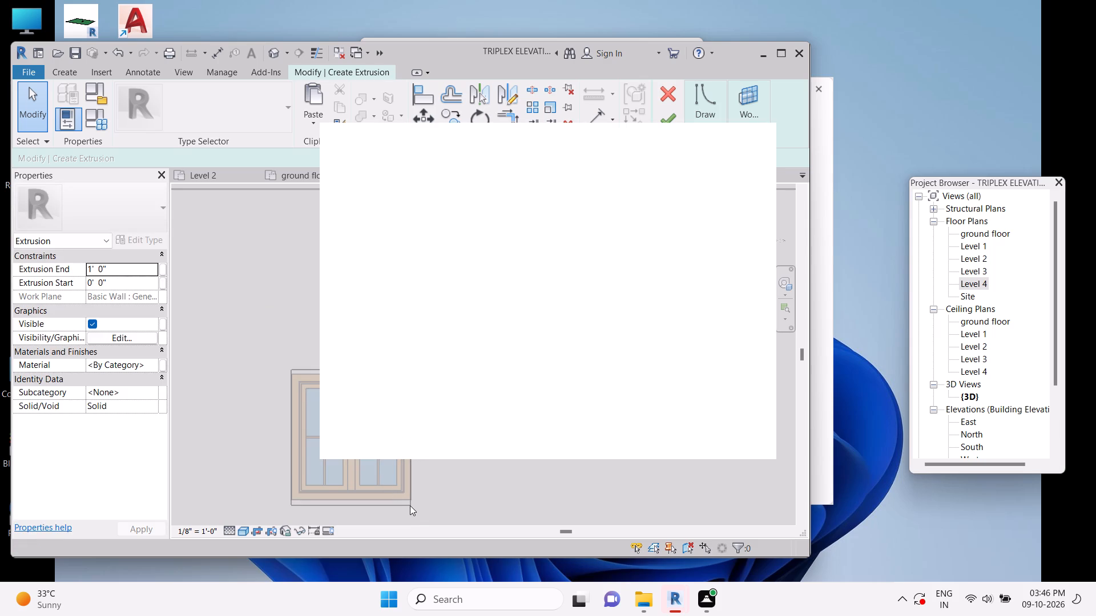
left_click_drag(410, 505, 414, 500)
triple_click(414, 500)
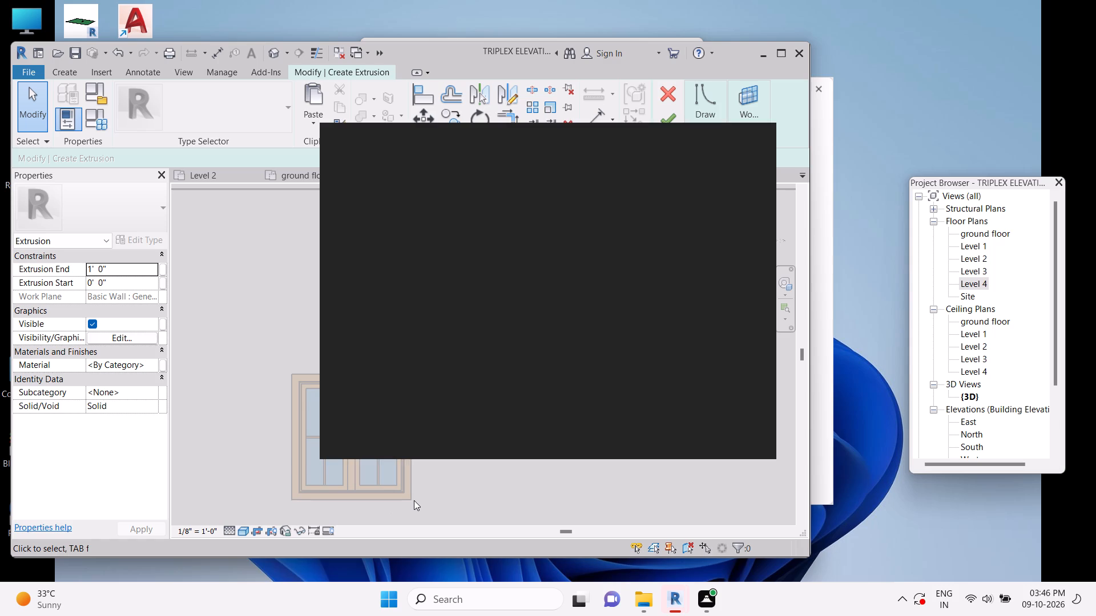
Dismiss the Autodesk notification card covering the drawing area.
left_click(763, 136)
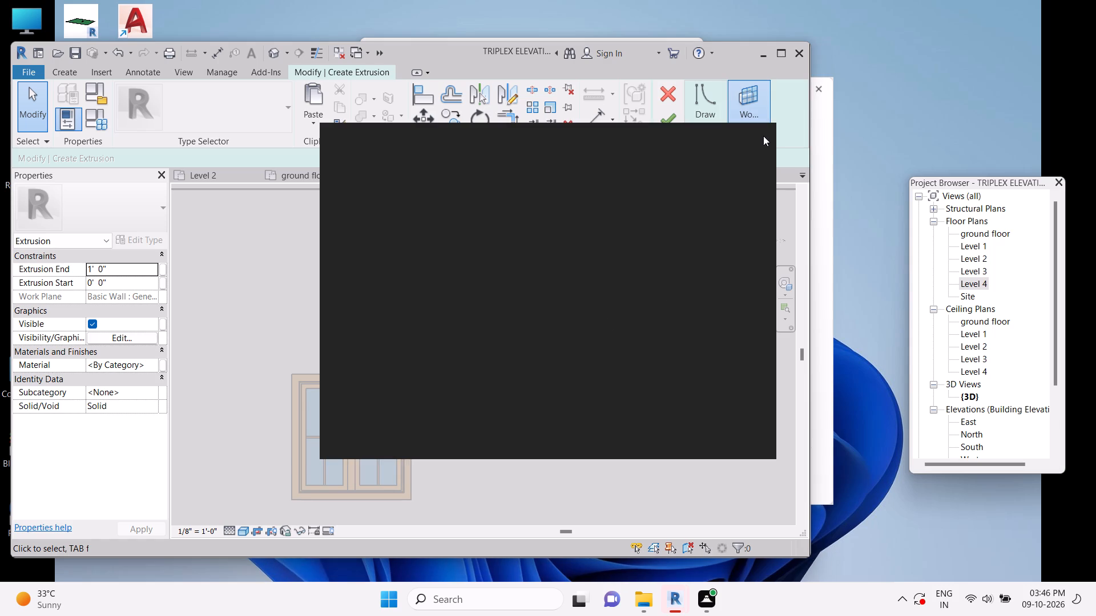
left_click(750, 141)
left_click(746, 146)
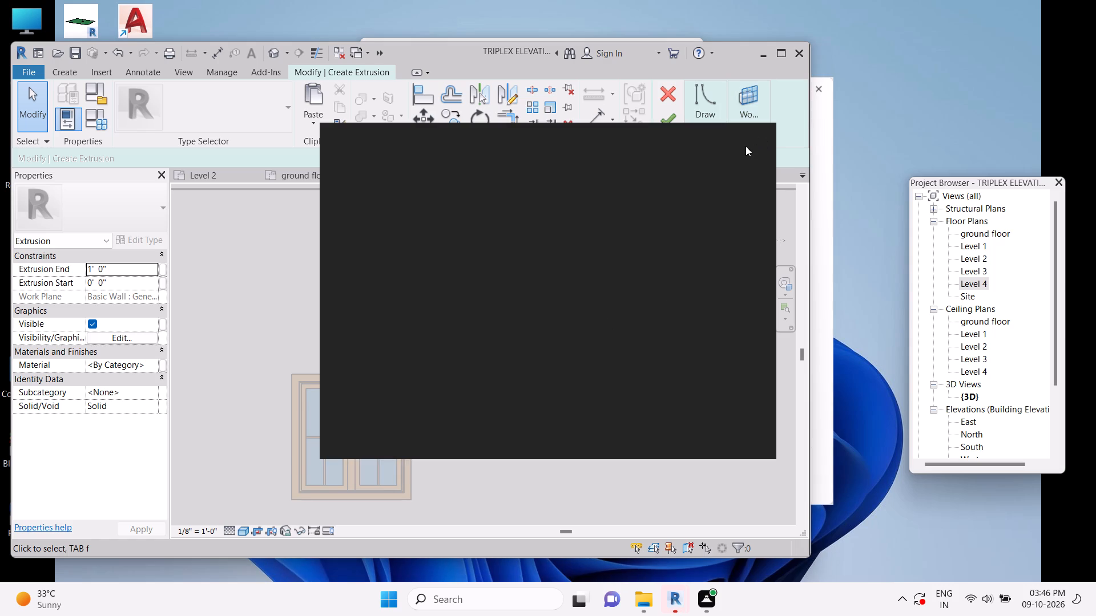
left_click(742, 147)
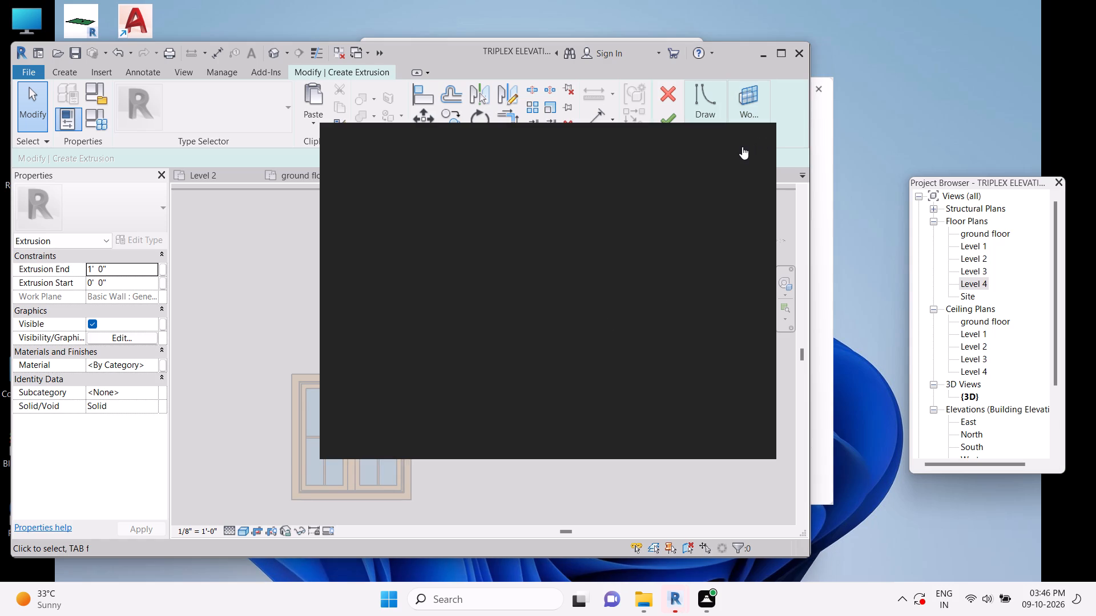
left_click(747, 144)
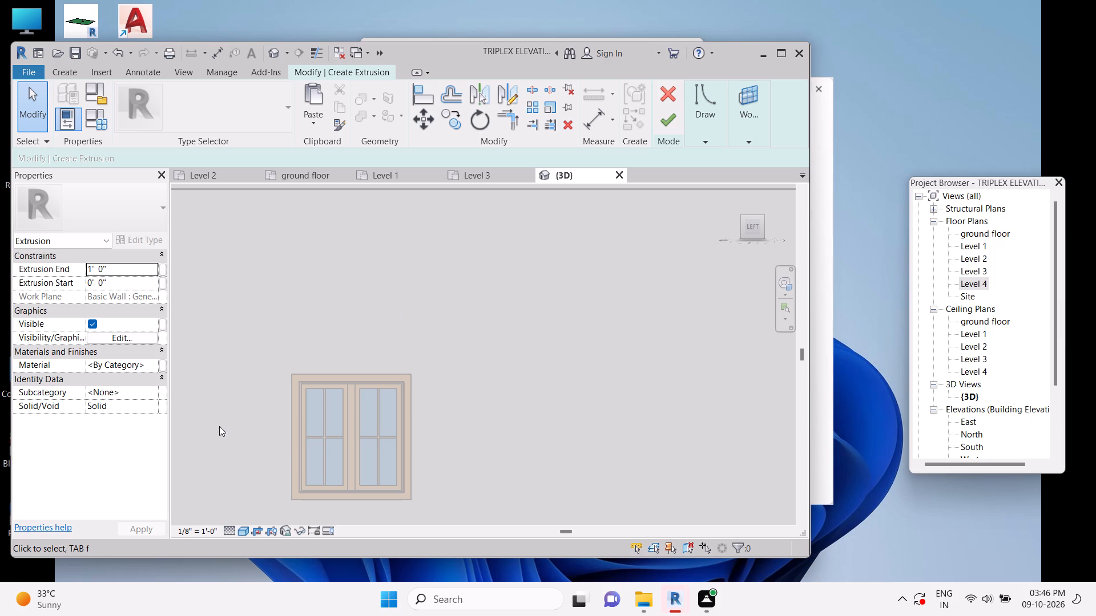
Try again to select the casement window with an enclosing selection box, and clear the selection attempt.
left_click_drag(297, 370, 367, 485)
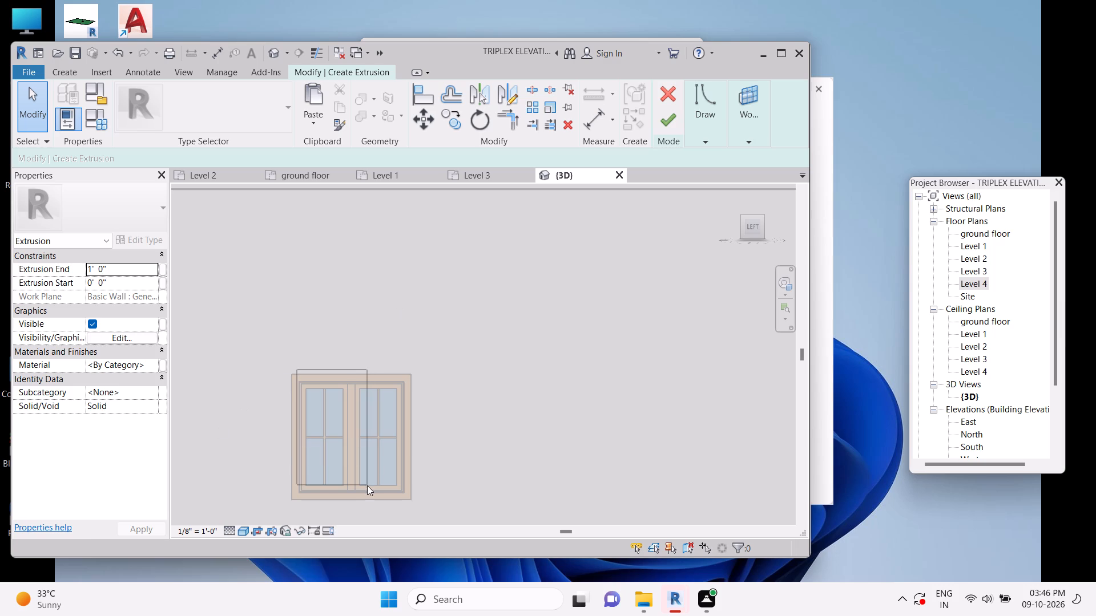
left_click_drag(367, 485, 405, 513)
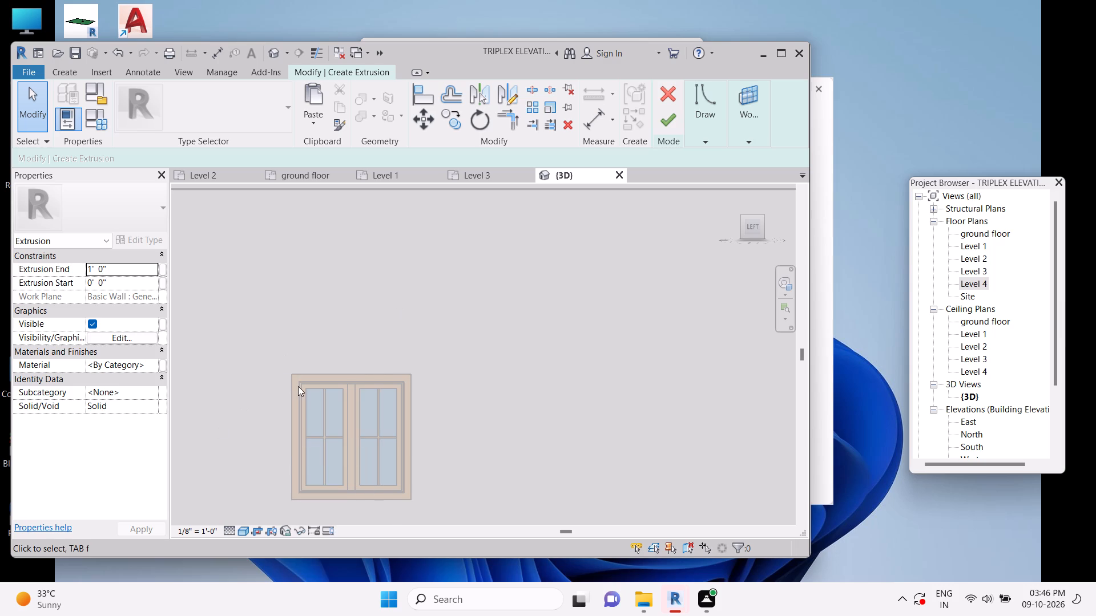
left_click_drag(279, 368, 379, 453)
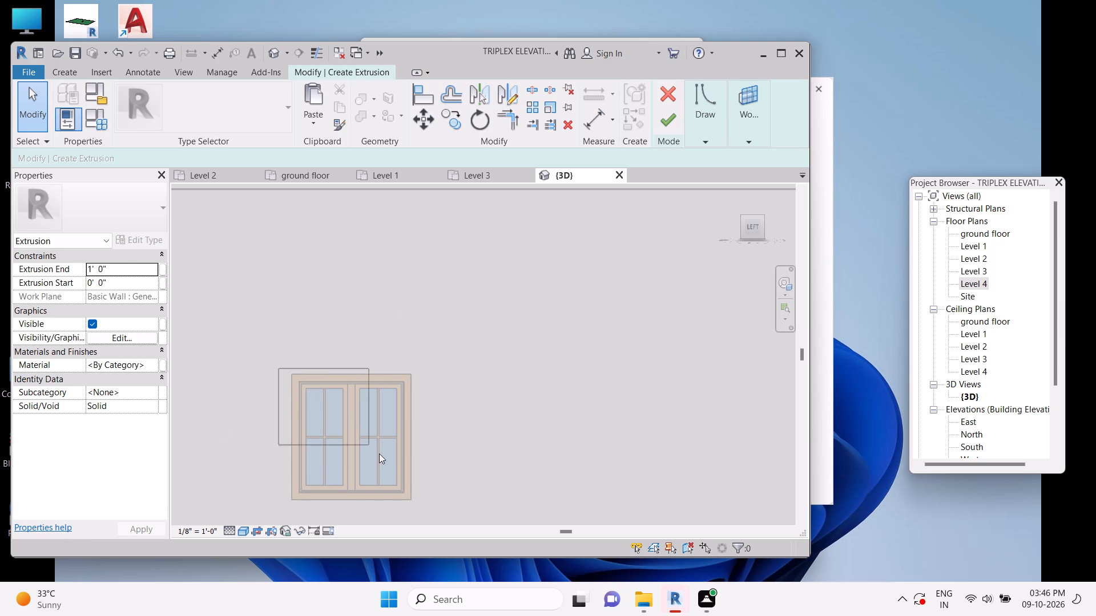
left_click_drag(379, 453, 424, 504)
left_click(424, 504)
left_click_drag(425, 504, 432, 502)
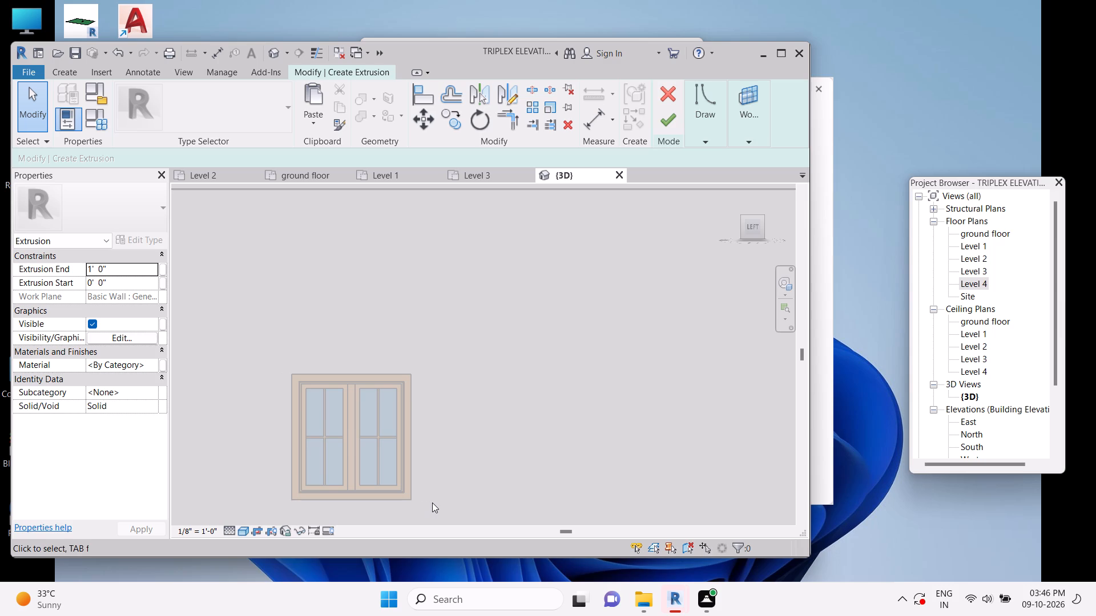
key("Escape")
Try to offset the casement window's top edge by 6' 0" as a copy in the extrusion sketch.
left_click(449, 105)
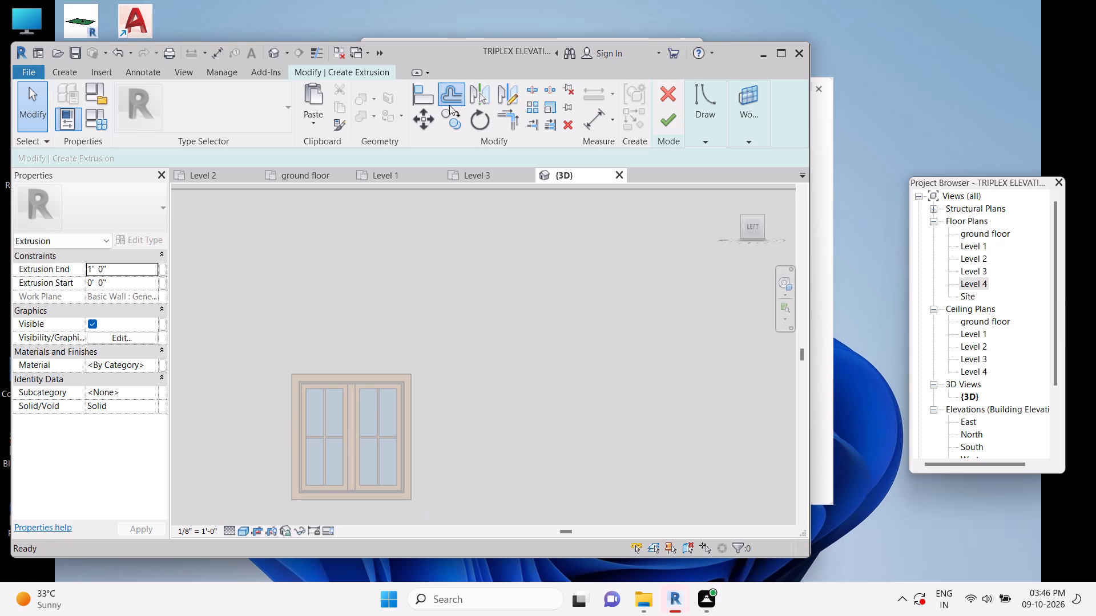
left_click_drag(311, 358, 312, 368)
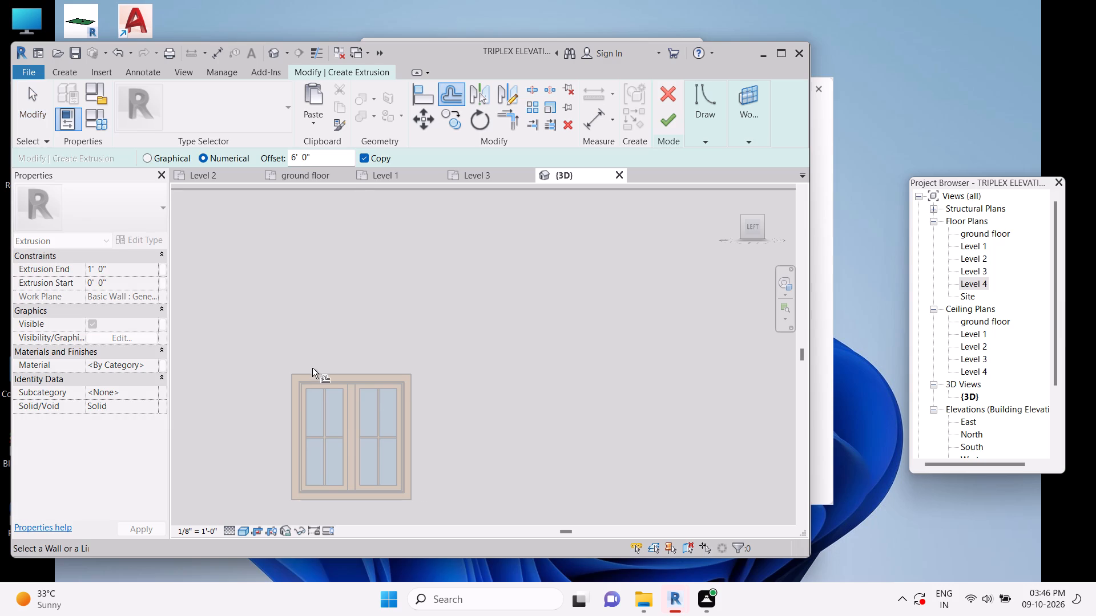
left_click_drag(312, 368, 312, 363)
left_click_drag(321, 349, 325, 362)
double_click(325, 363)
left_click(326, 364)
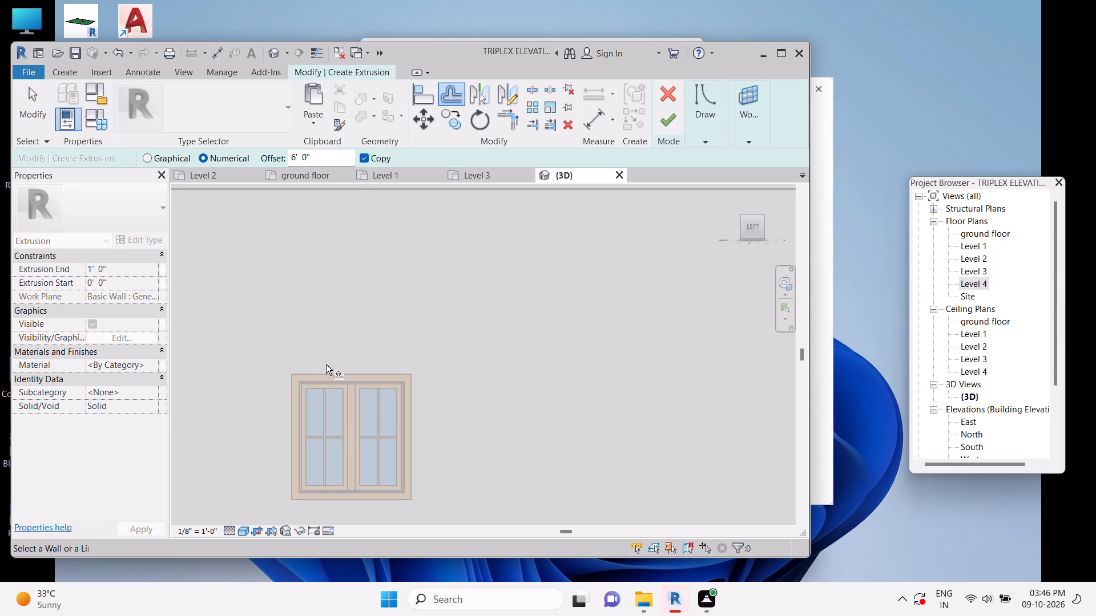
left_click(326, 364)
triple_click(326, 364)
Turn on Select Elements by Face and try the 6' 0" copy offset around the casement window.
left_click(686, 552)
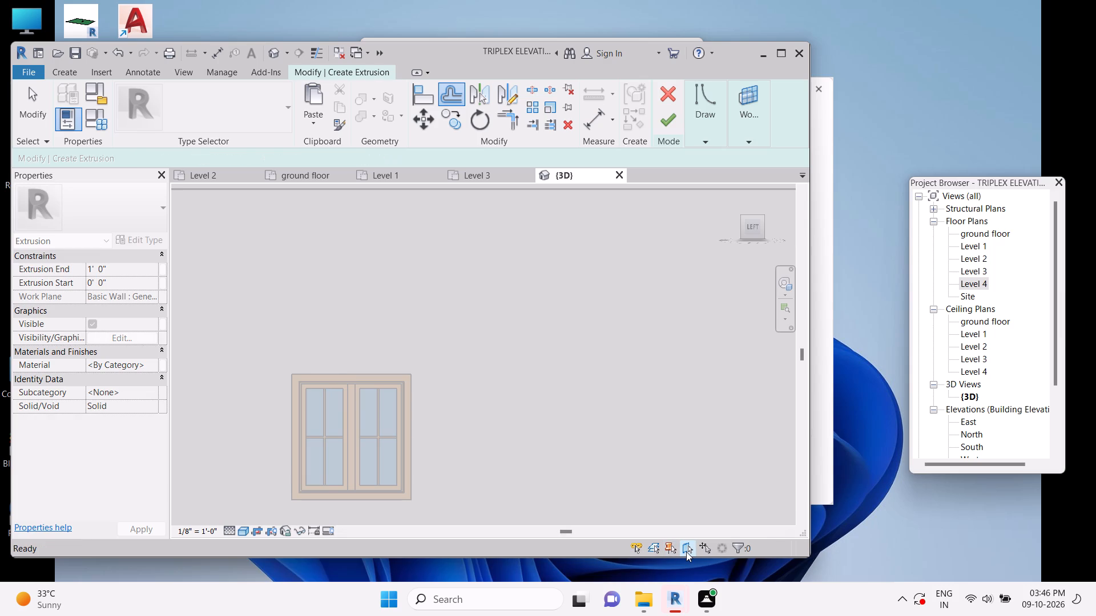
left_click(299, 364)
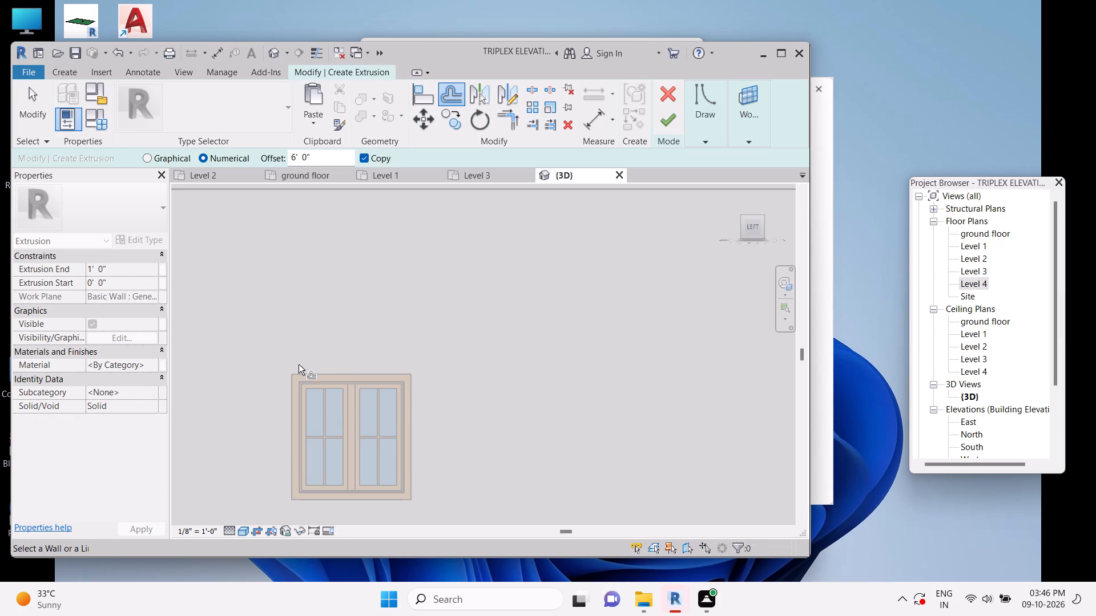
left_click_drag(300, 366, 340, 407)
left_click(361, 512)
left_click(497, 293)
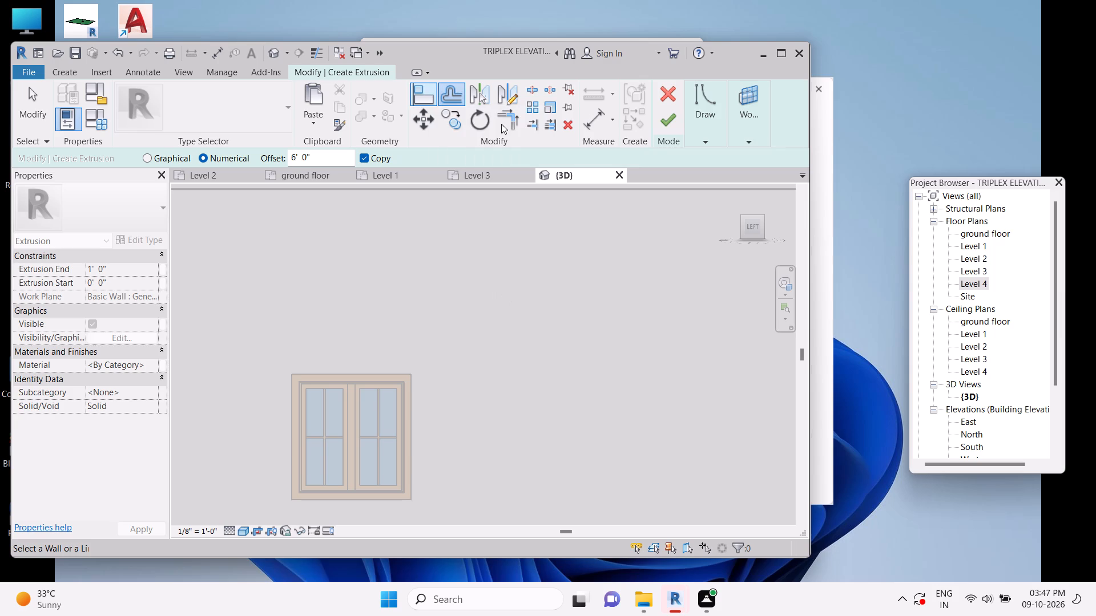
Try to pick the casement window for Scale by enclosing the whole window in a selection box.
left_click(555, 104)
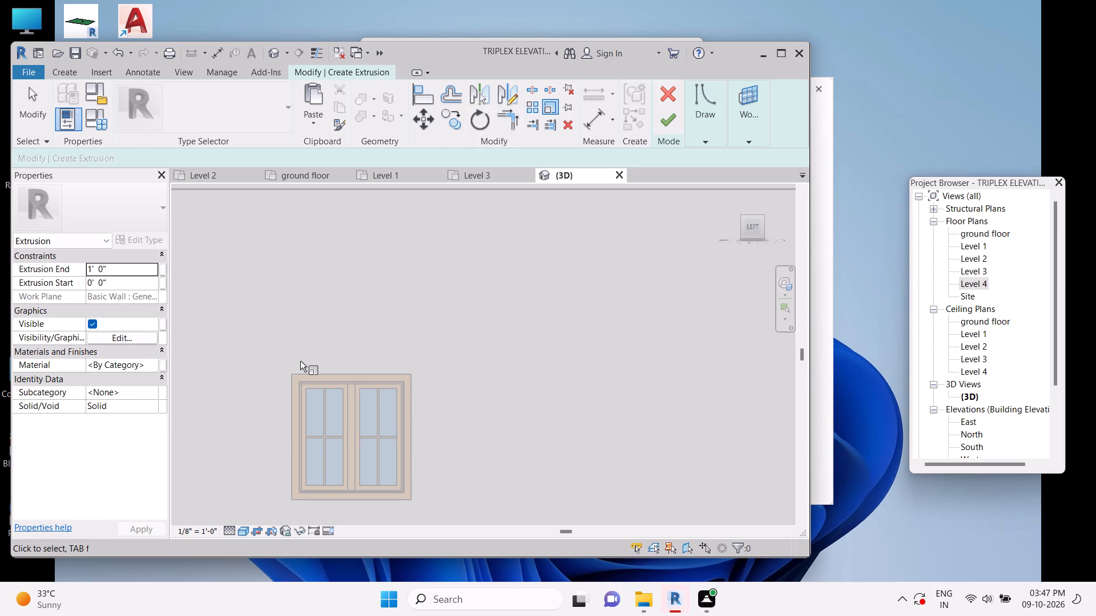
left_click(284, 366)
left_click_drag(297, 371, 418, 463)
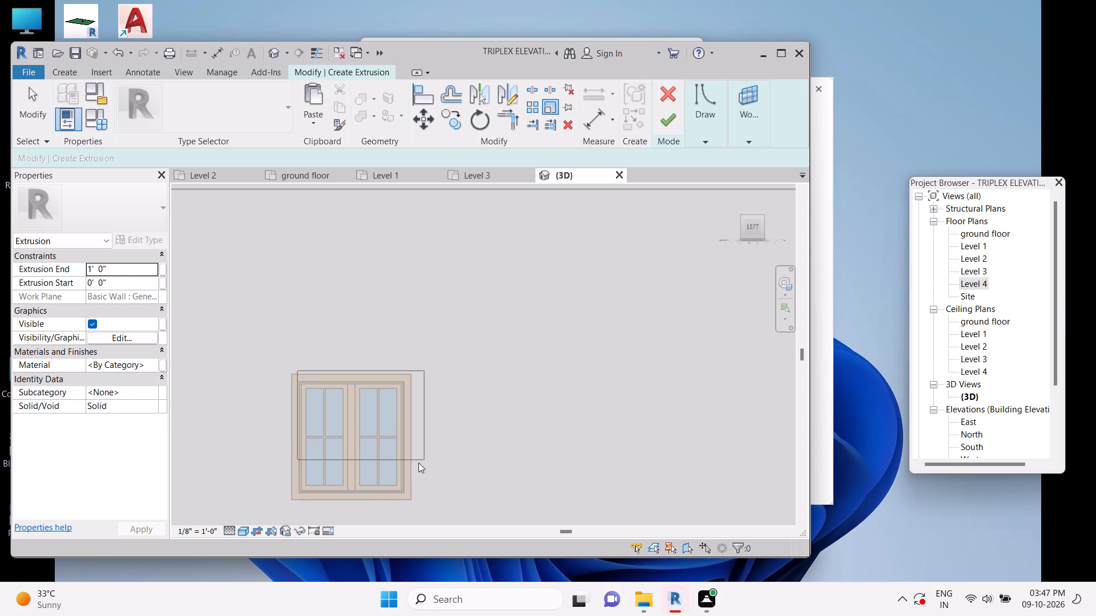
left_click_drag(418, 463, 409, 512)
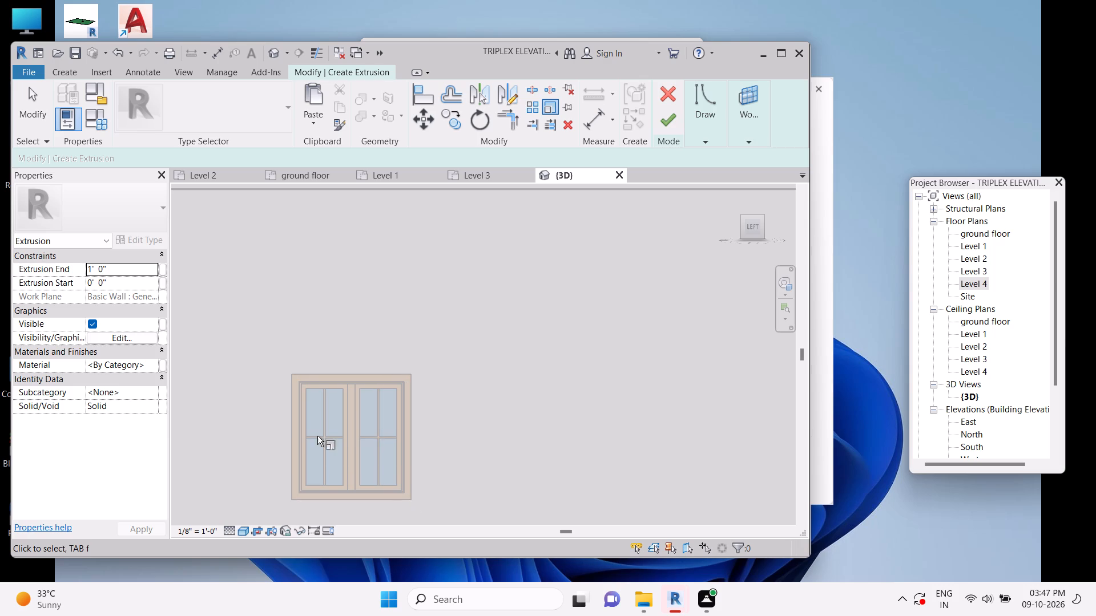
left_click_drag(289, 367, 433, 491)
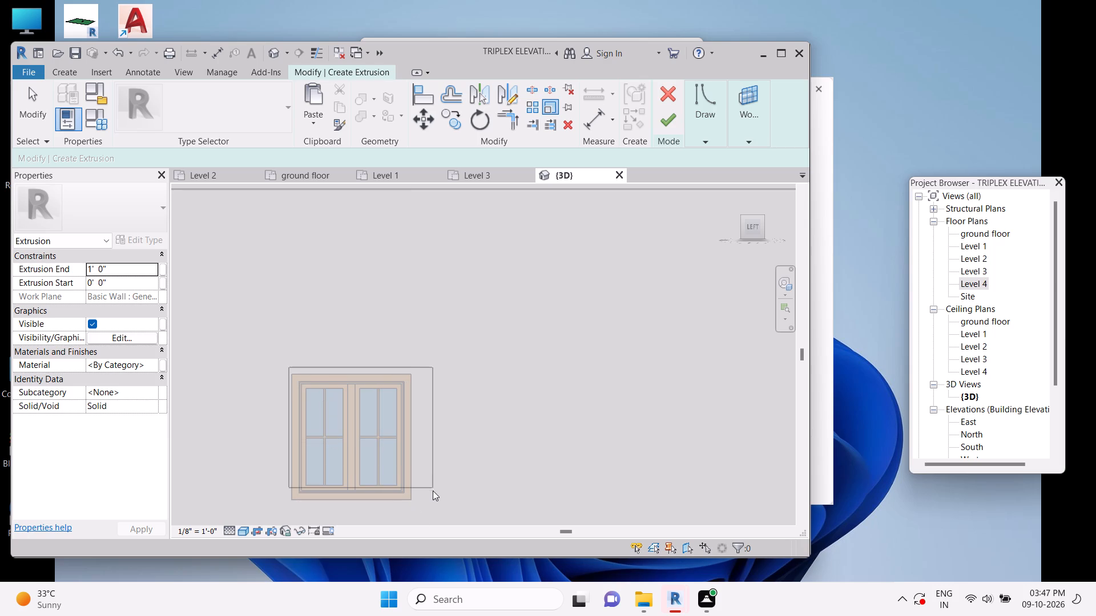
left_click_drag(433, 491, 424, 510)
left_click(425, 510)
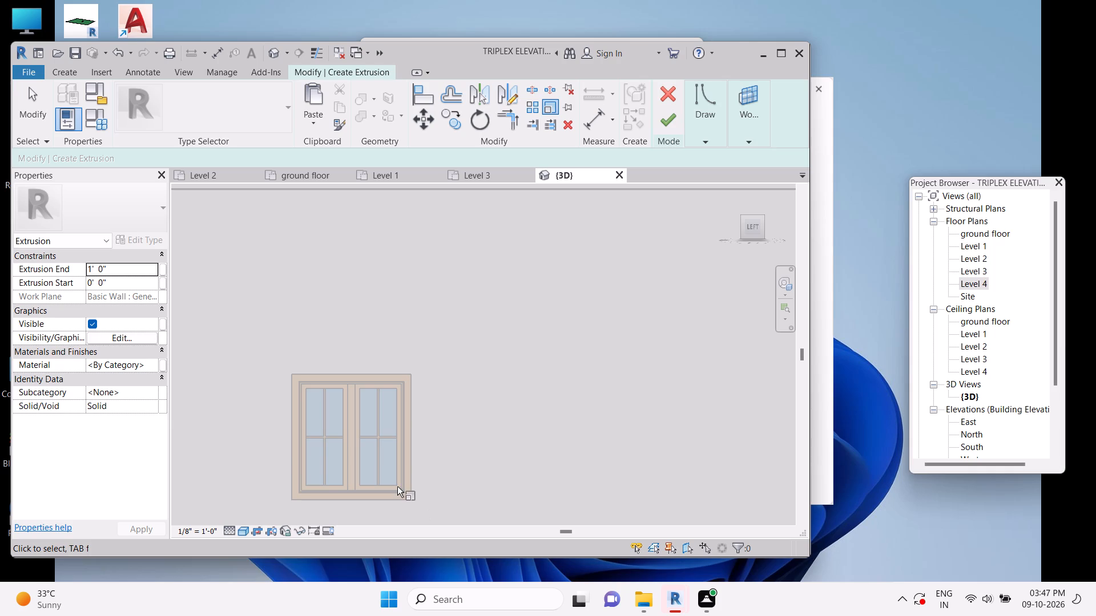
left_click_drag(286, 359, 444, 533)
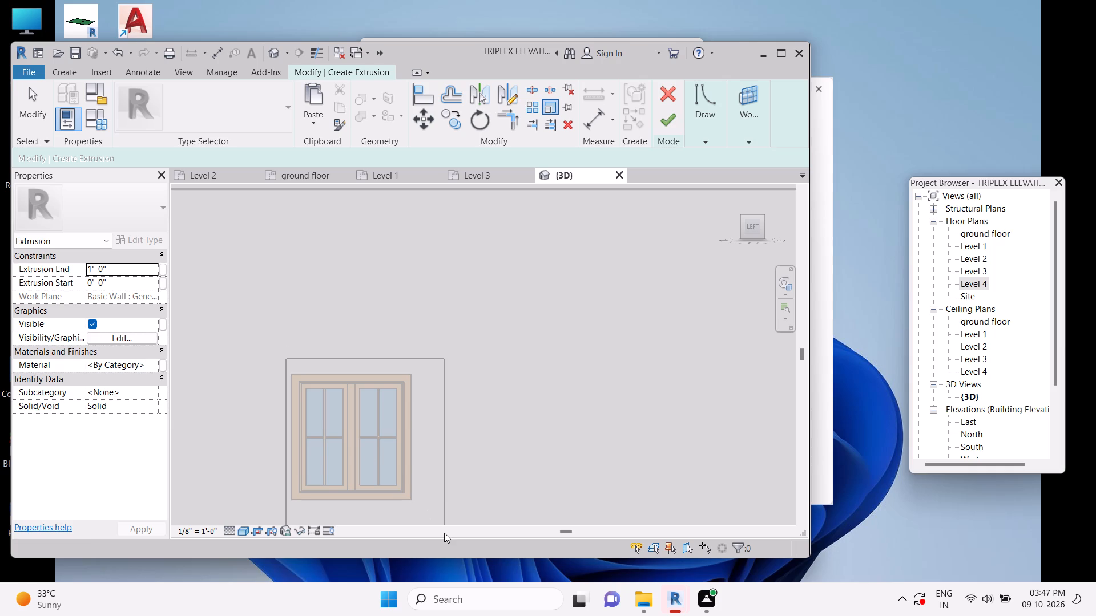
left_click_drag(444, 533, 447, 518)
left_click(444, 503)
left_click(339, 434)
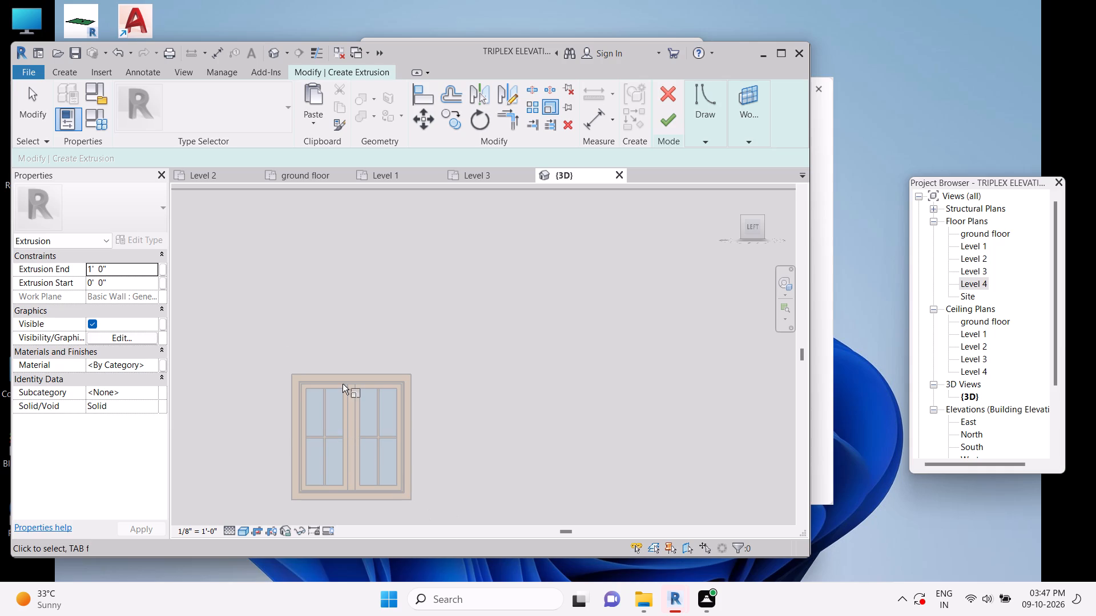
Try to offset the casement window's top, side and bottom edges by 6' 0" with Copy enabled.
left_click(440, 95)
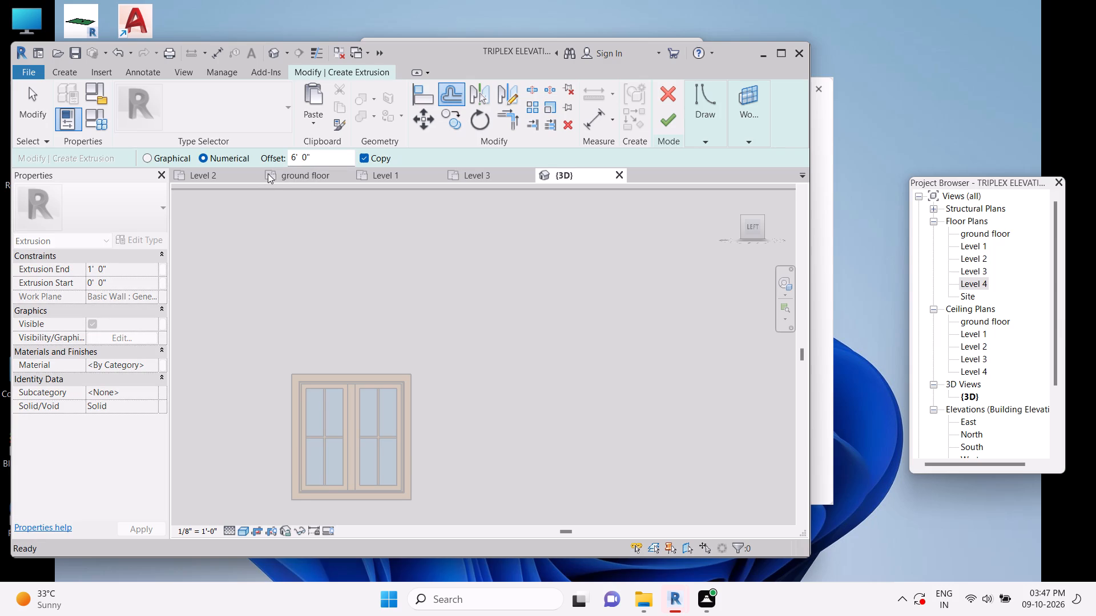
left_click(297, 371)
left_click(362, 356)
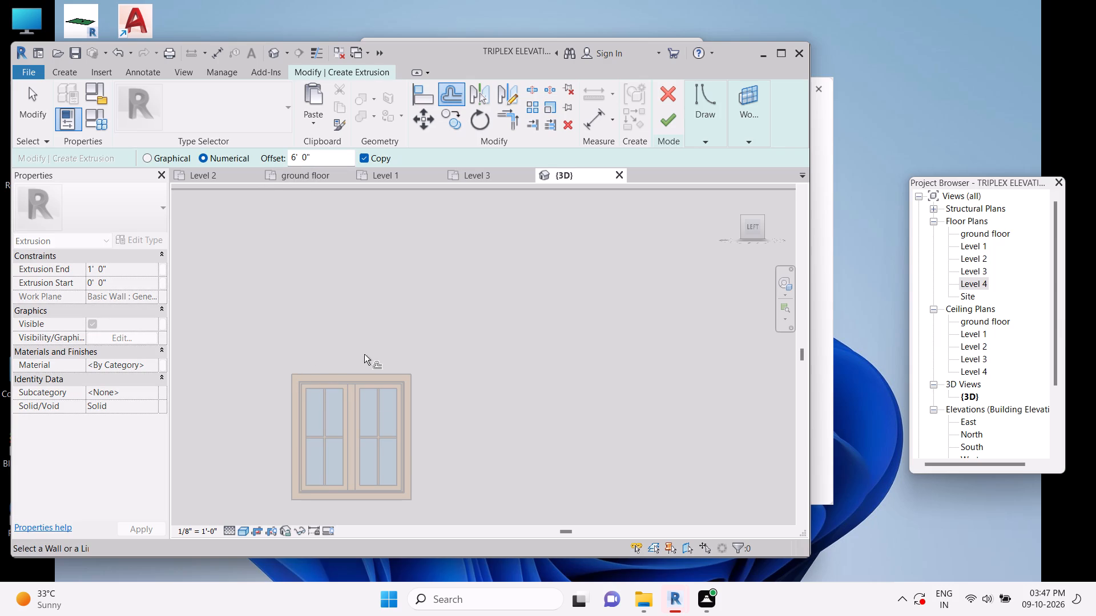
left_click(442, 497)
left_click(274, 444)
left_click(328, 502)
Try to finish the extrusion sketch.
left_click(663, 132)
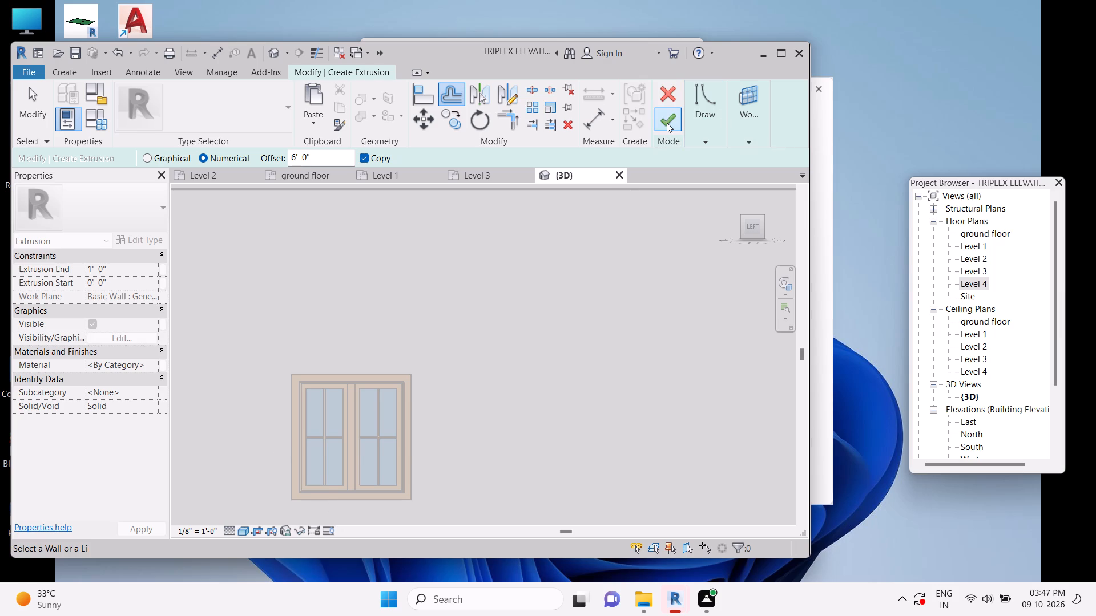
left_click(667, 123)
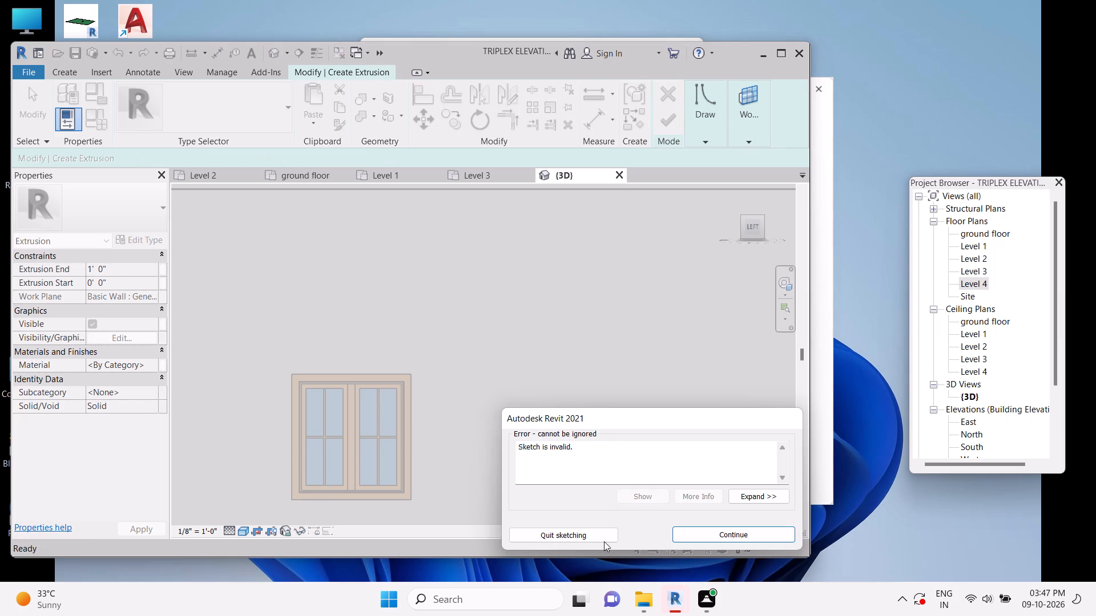
Quit the extrusion sketch on the casement window wall and discard the extrusion.
left_click(585, 536)
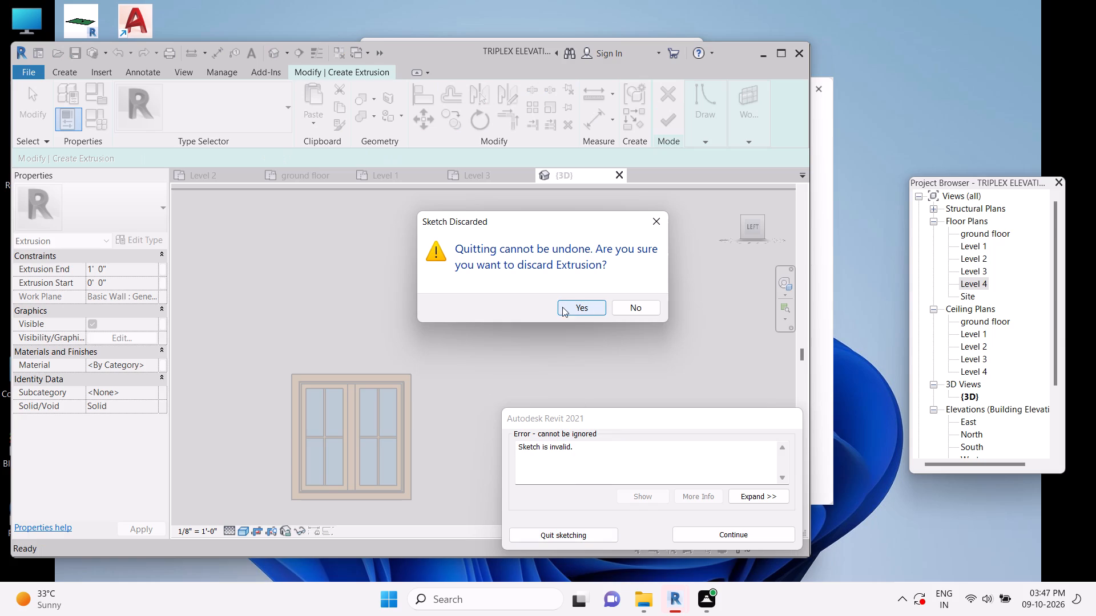
left_click(569, 303)
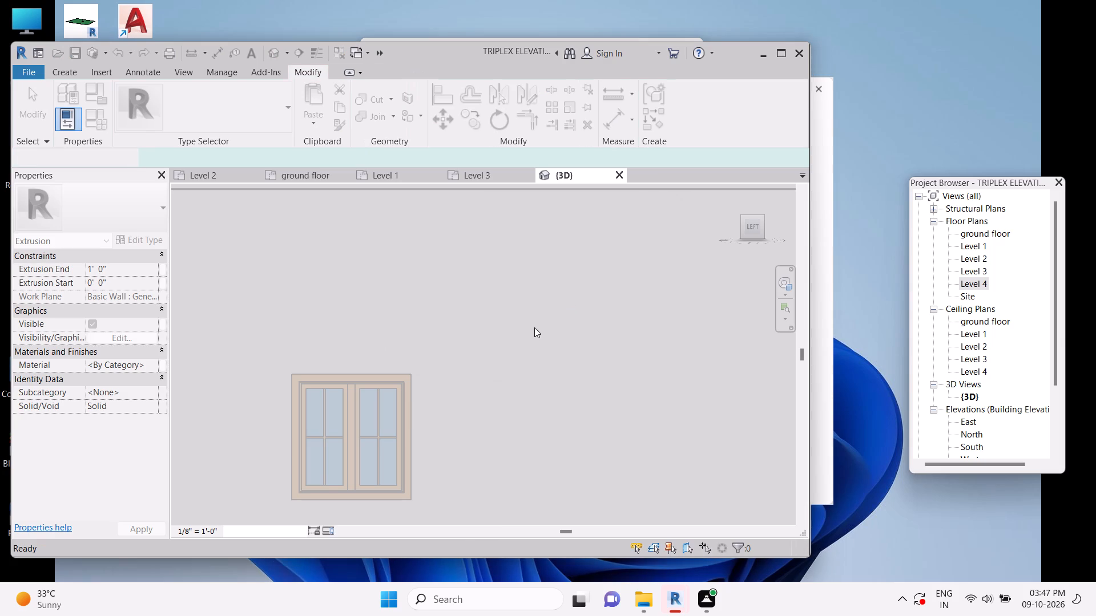
Examine the left wall's casement windows across the building's floors in the 3D view.
scroll(534, 327, "down", 9)
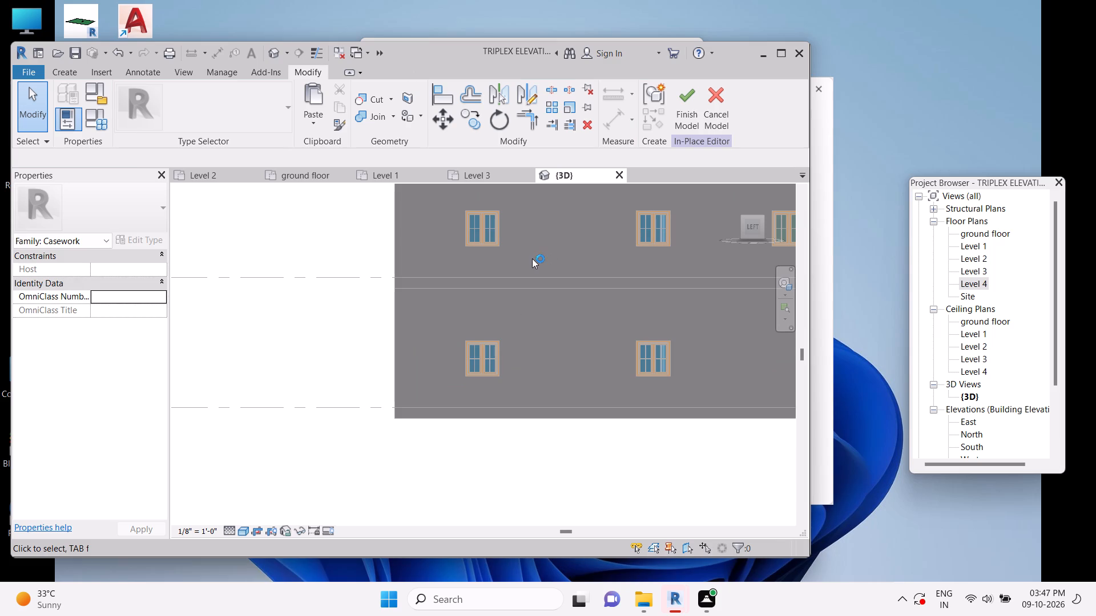
middle_click_drag(598, 247, 450, 385)
scroll(449, 371, "down", 1)
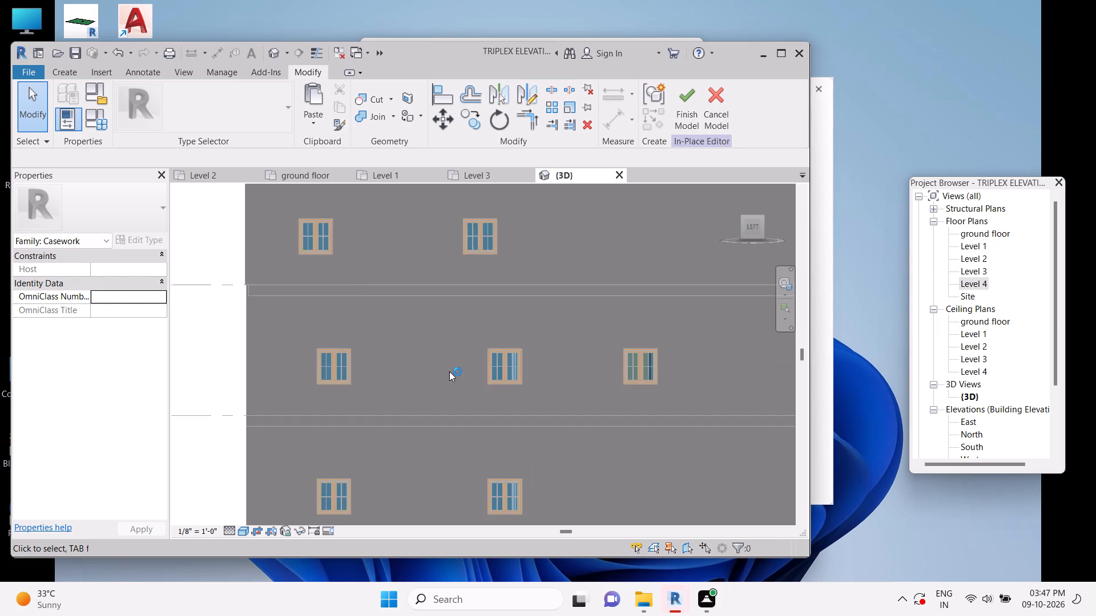
scroll(449, 371, "down", 3)
middle_click_drag(607, 241, 568, 307)
scroll(568, 307, "up", 2)
scroll(571, 306, "down", 1)
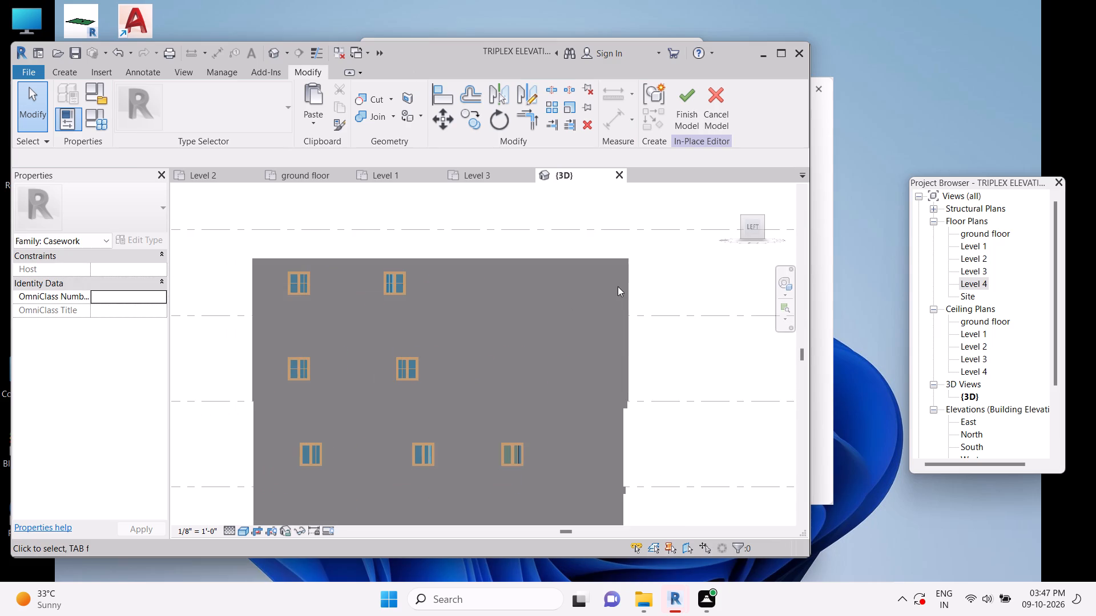
Switch the 3D view to the front orientation and examine the facade's doors and windows on all levels.
left_click(767, 225)
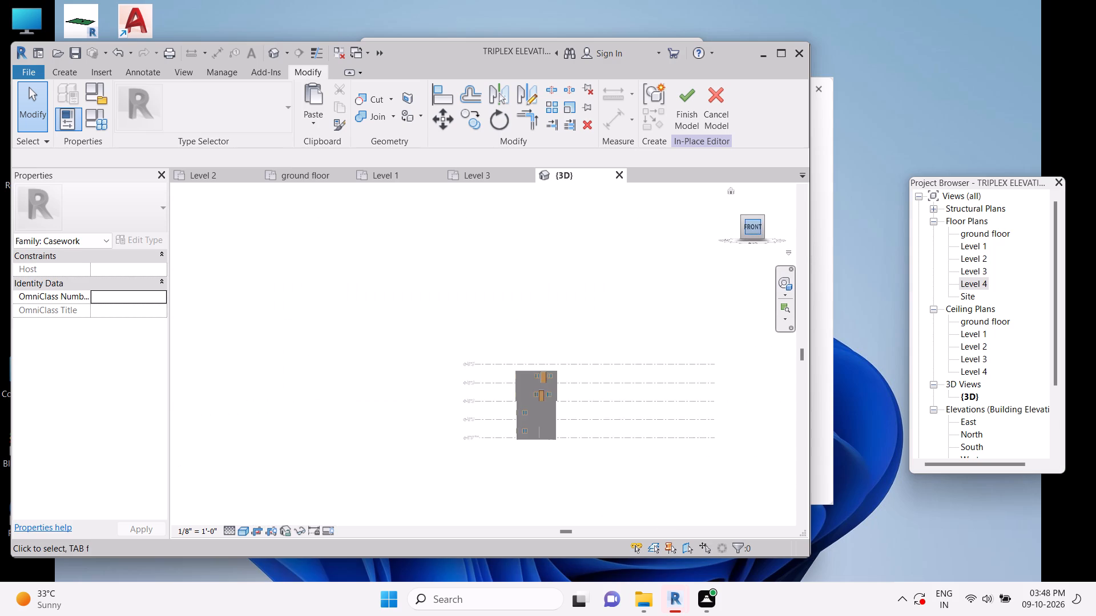
scroll(491, 375, "up", 3)
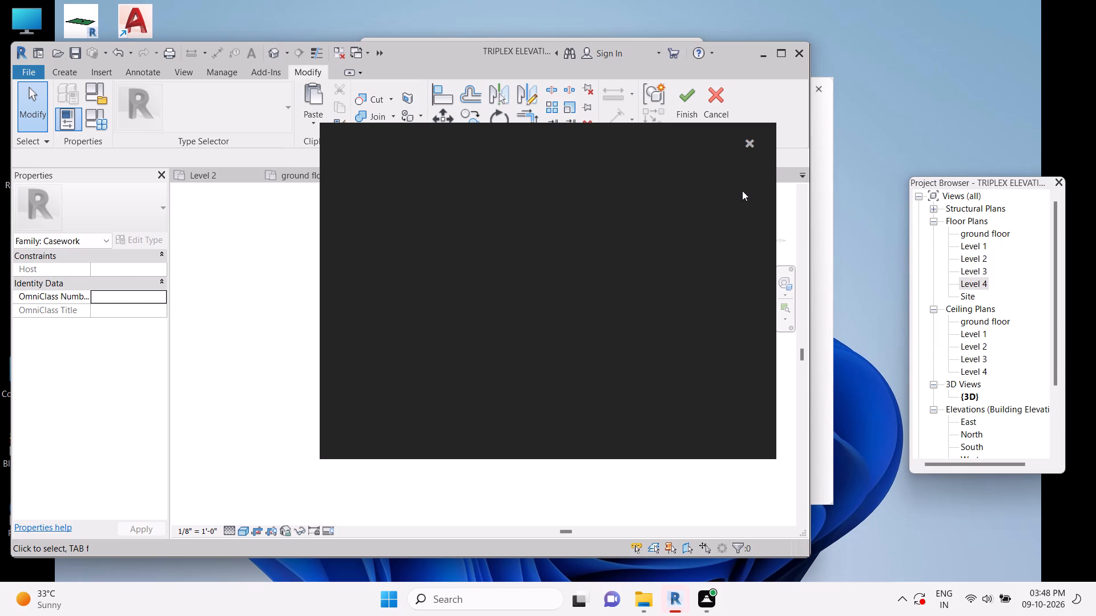
left_click(749, 144)
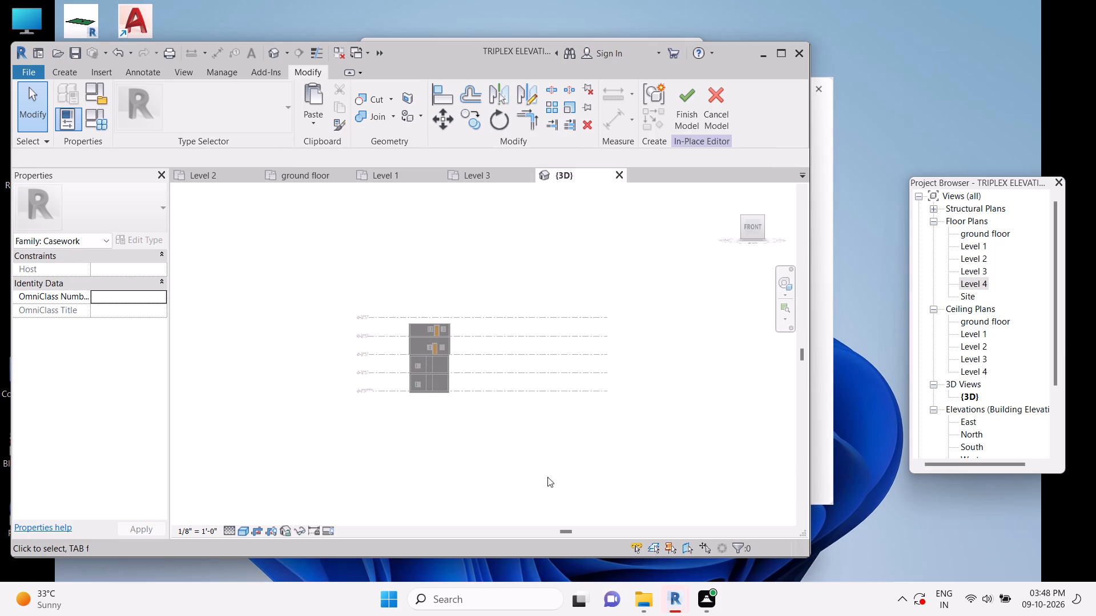
scroll(558, 433, "up", 4)
scroll(311, 278, "up", 1)
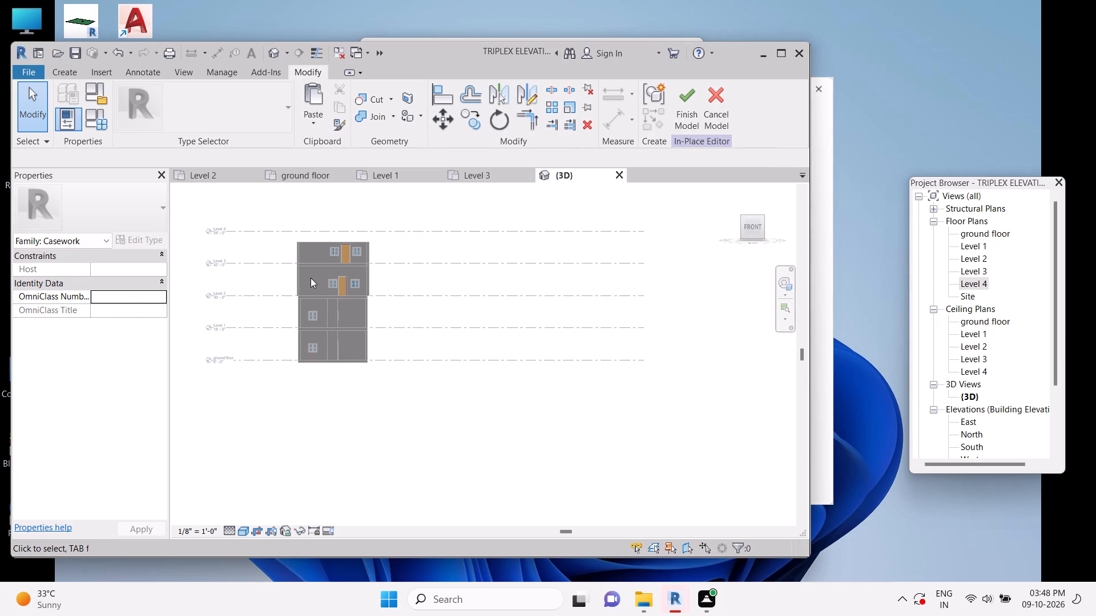
scroll(311, 278, "up", 1)
middle_click_drag(311, 278, 384, 394)
scroll(386, 393, "down", 1)
scroll(389, 392, "up", 3)
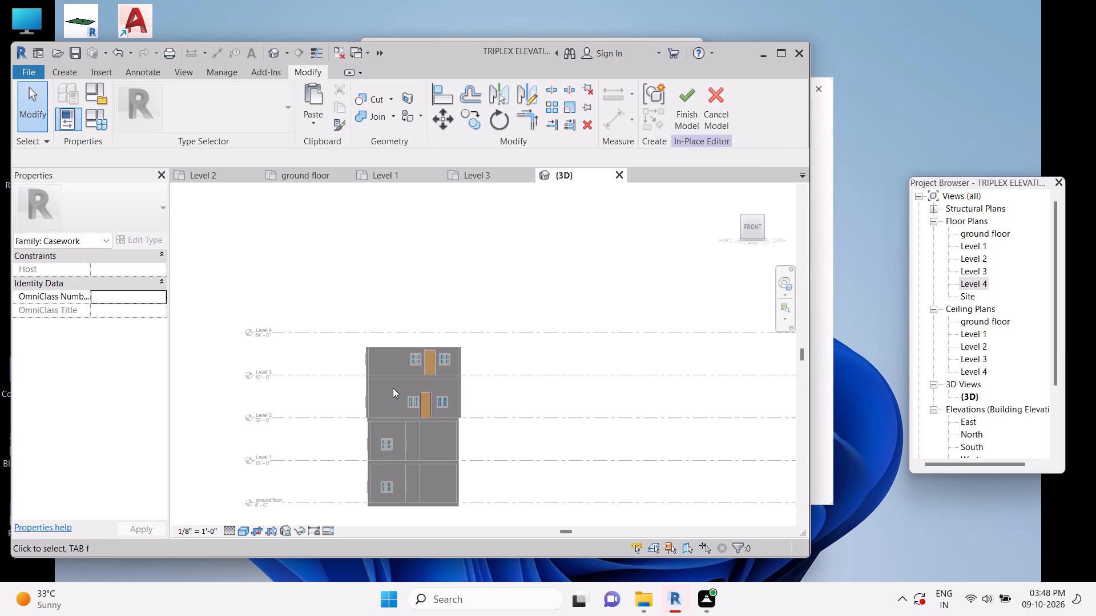
scroll(393, 388, "up", 1)
scroll(373, 459, "up", 1)
middle_click_drag(373, 459, 430, 363)
scroll(483, 322, "up", 1)
middle_click(483, 322)
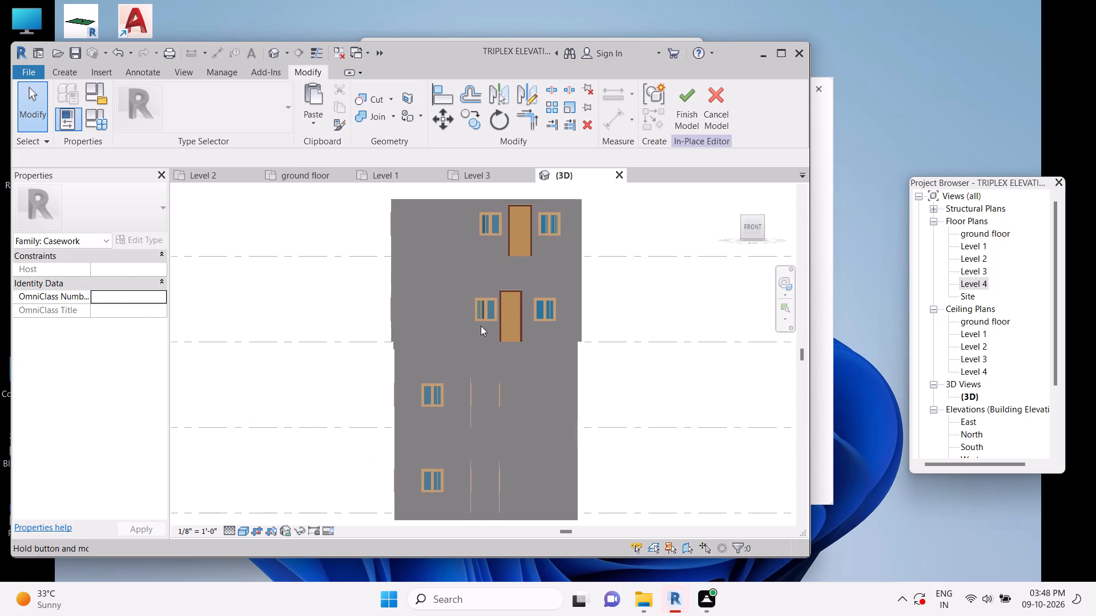
scroll(481, 326, "up", 4)
scroll(481, 326, "down", 3)
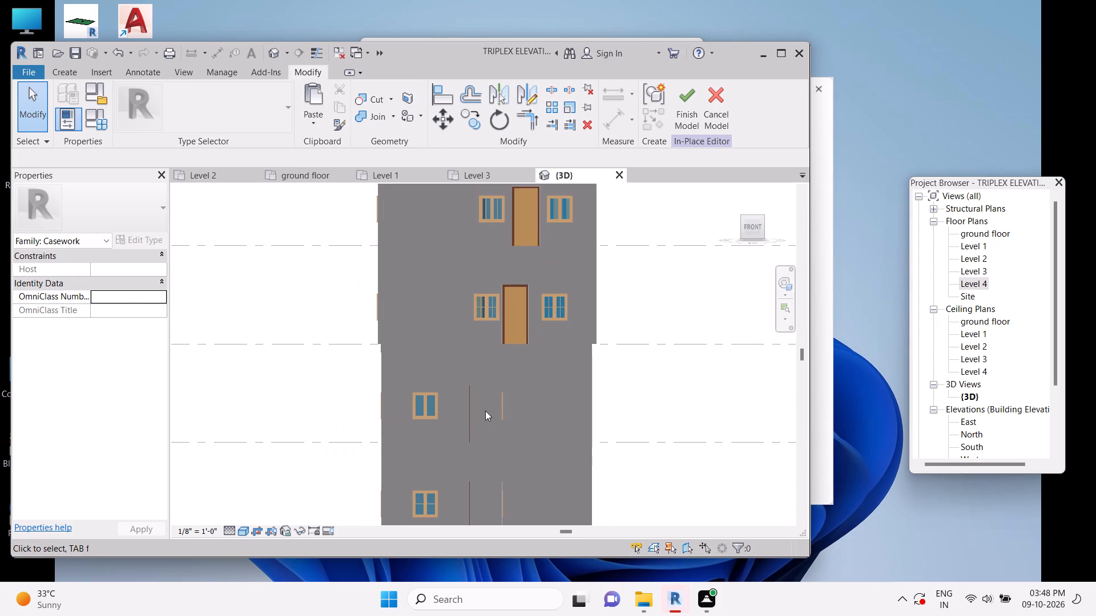
left_click(514, 300)
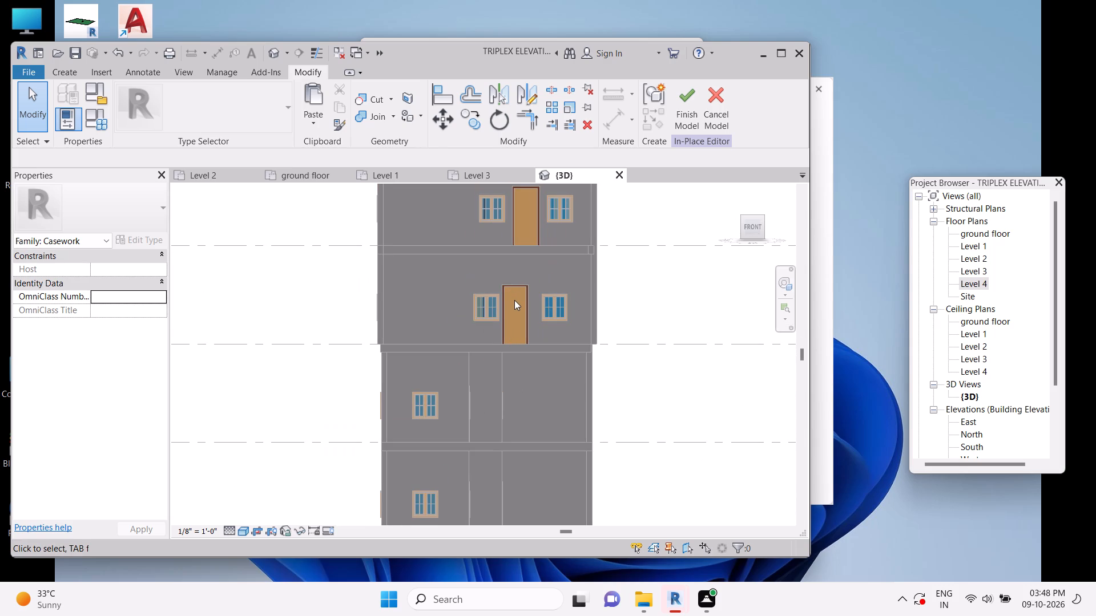
Finish the in-place Casework model and accept deletion of the empty family.
left_click(692, 105)
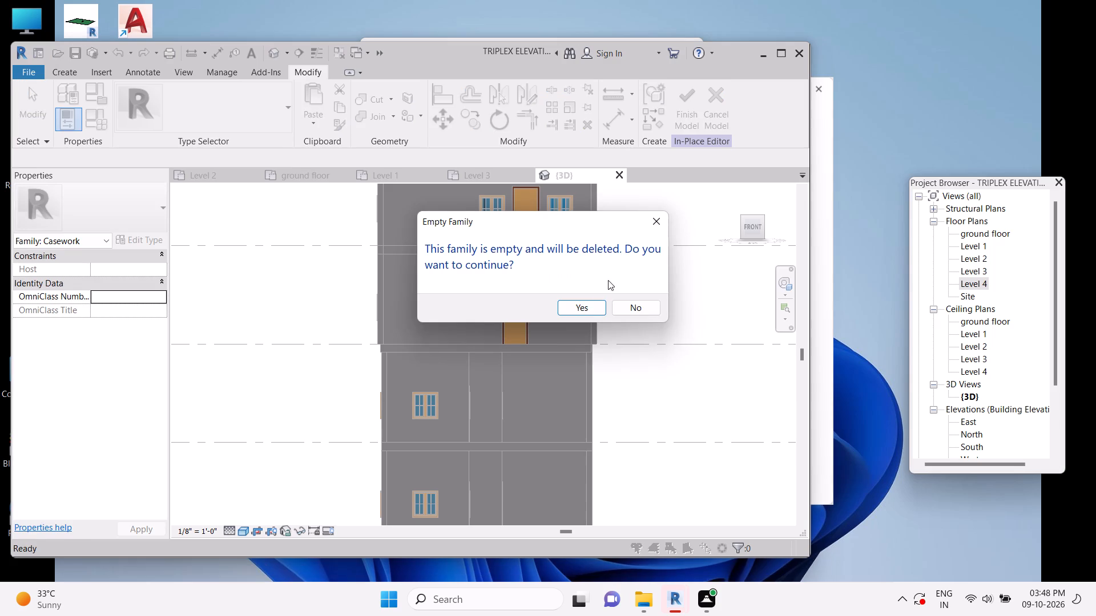
left_click(585, 317)
left_click(588, 312)
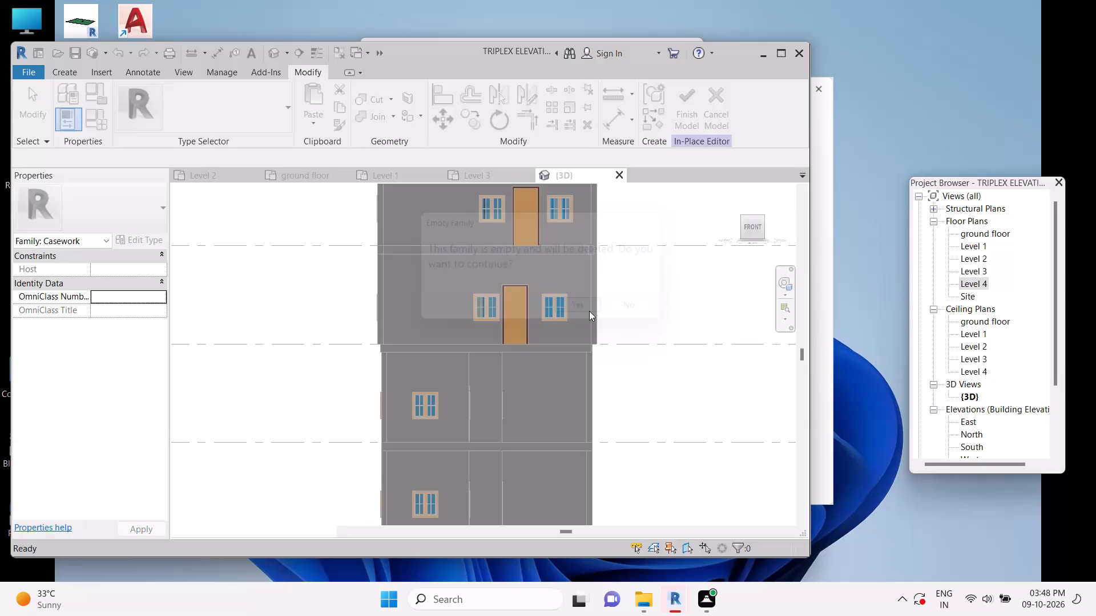
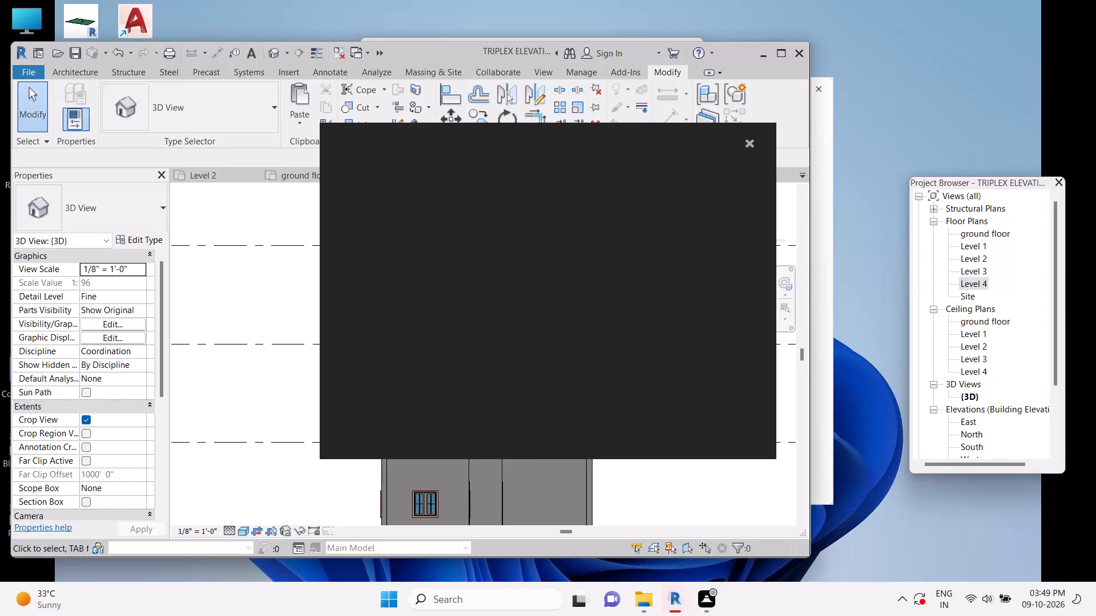
Dismiss the Autodesk notification card and open the ground floor plan with the whole building layout in view.
left_click(751, 143)
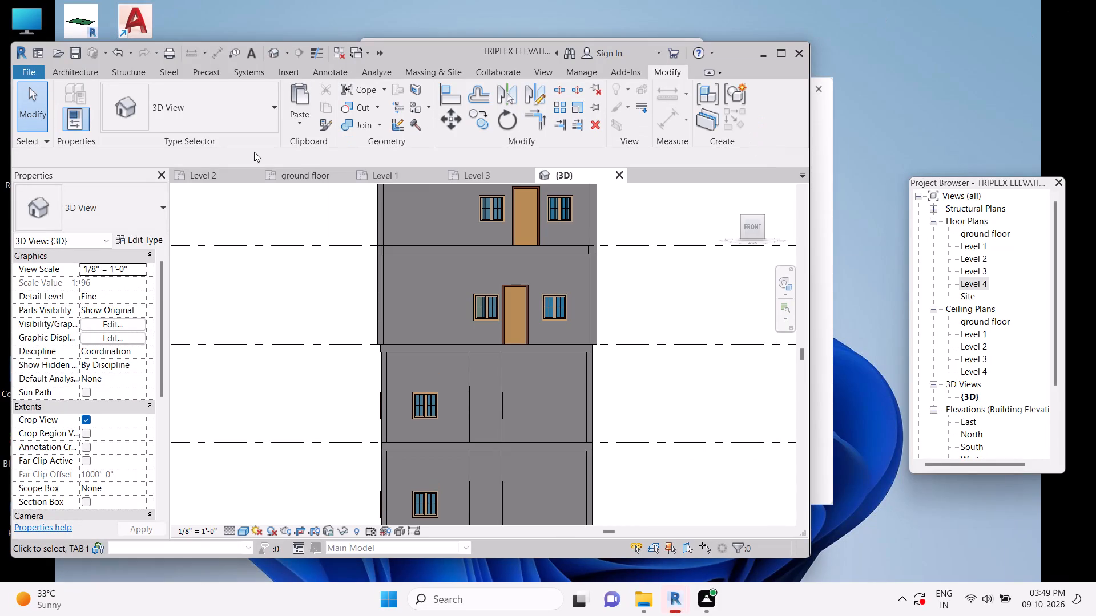
left_click(299, 173)
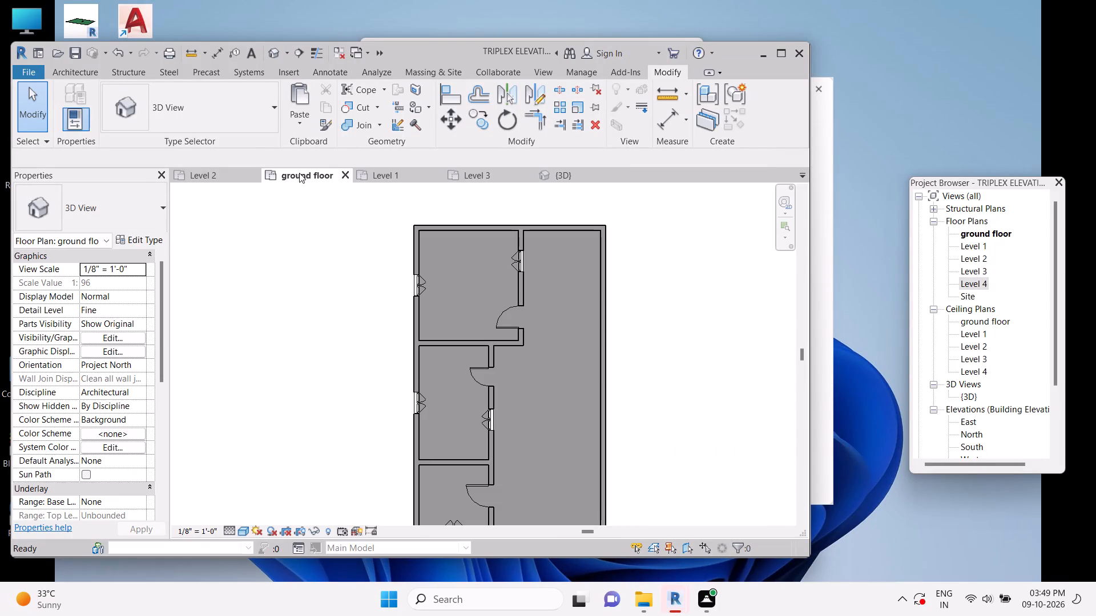
scroll(514, 363, "down", 4)
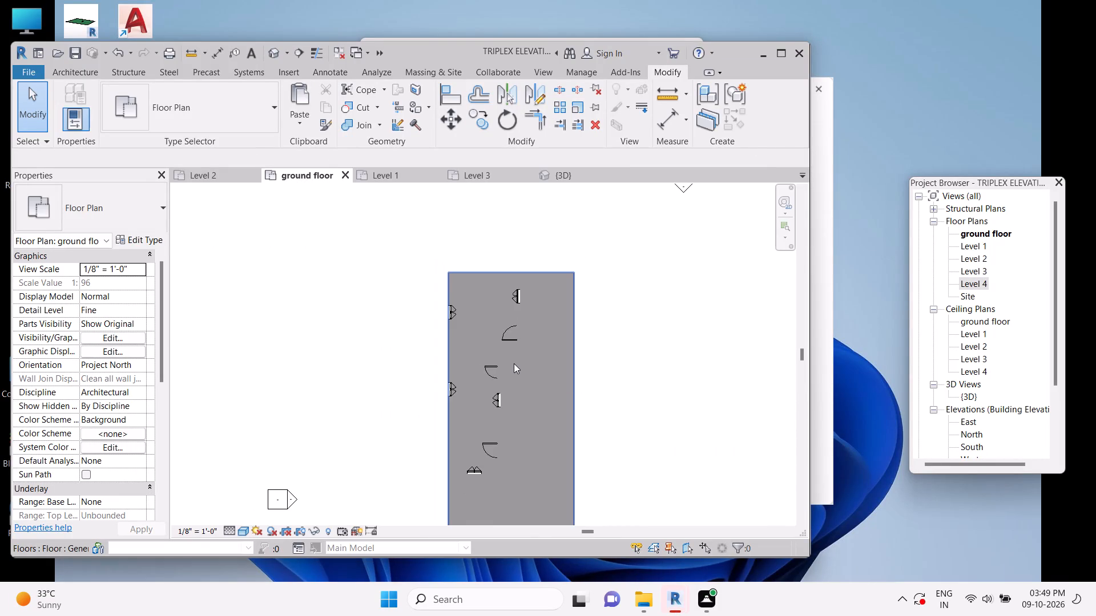
scroll(514, 363, "down", 1)
middle_click_drag(507, 419, 541, 347)
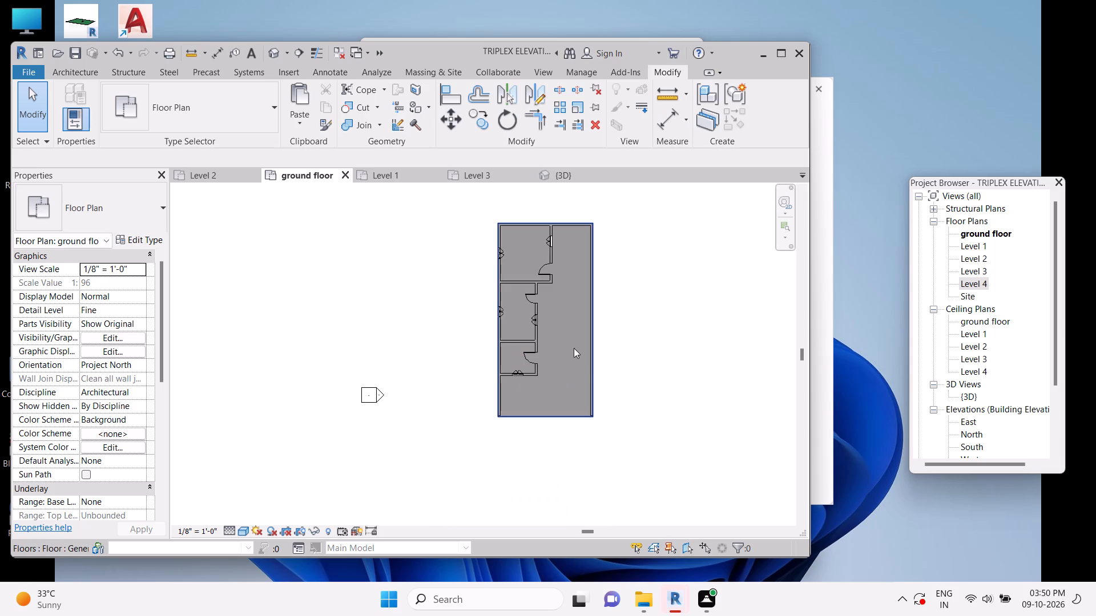
key("Escape")
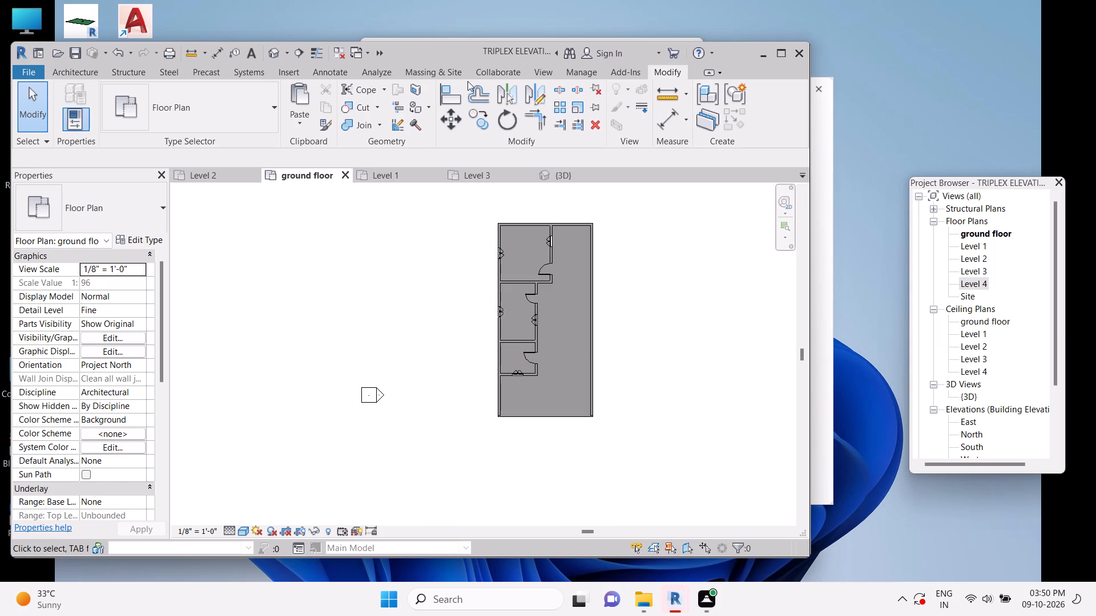
left_click(87, 66)
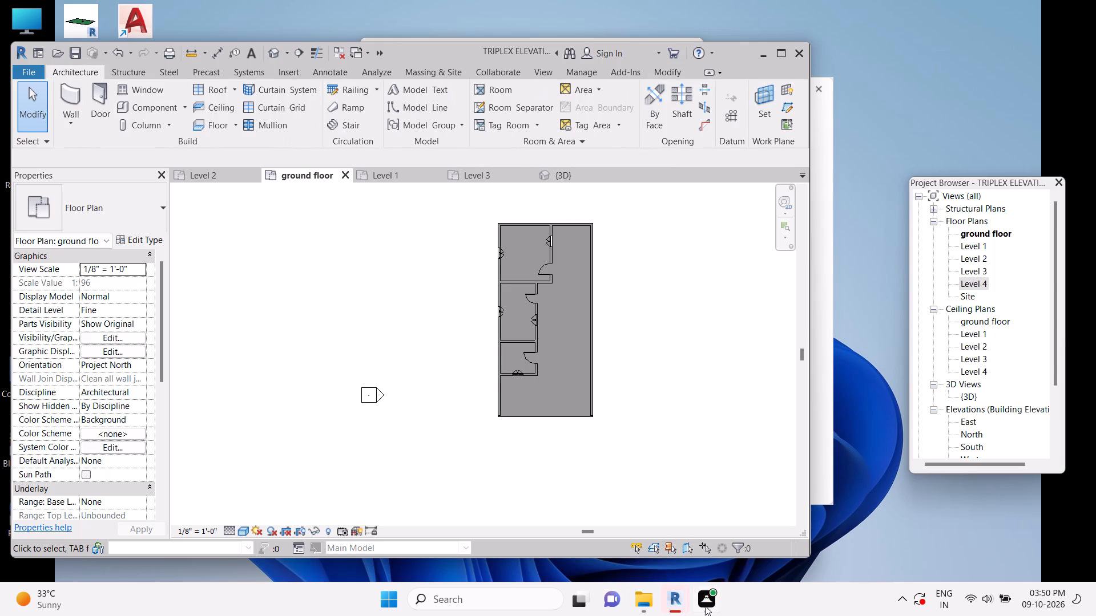
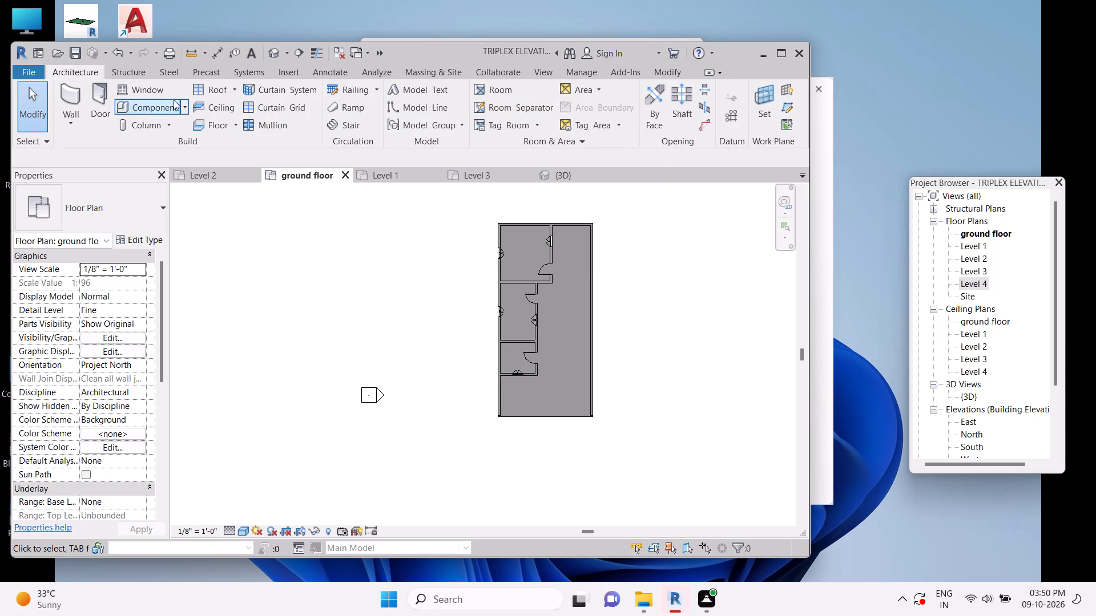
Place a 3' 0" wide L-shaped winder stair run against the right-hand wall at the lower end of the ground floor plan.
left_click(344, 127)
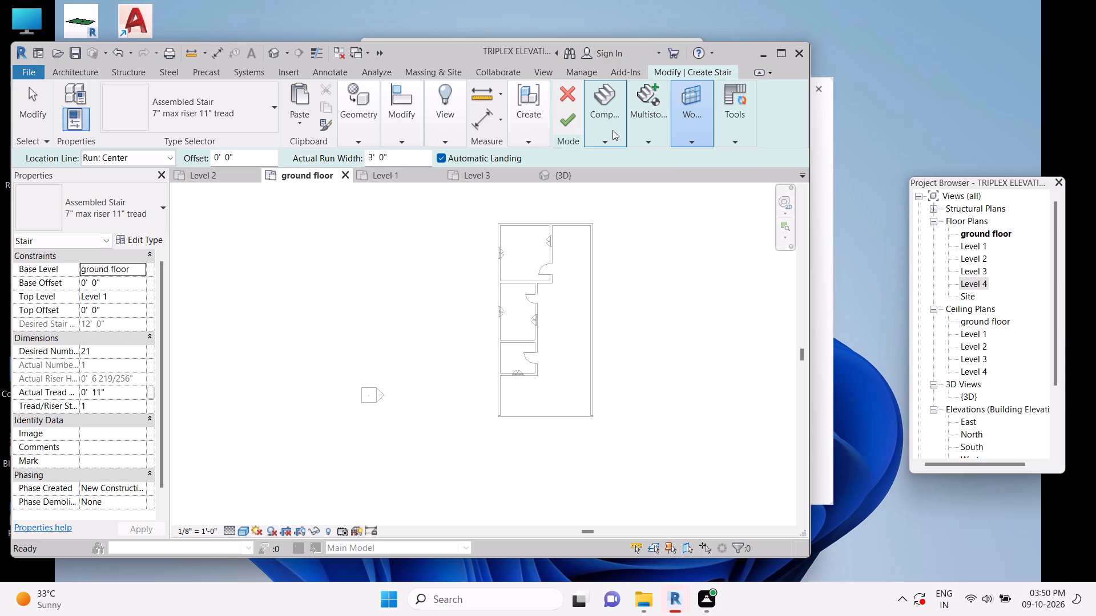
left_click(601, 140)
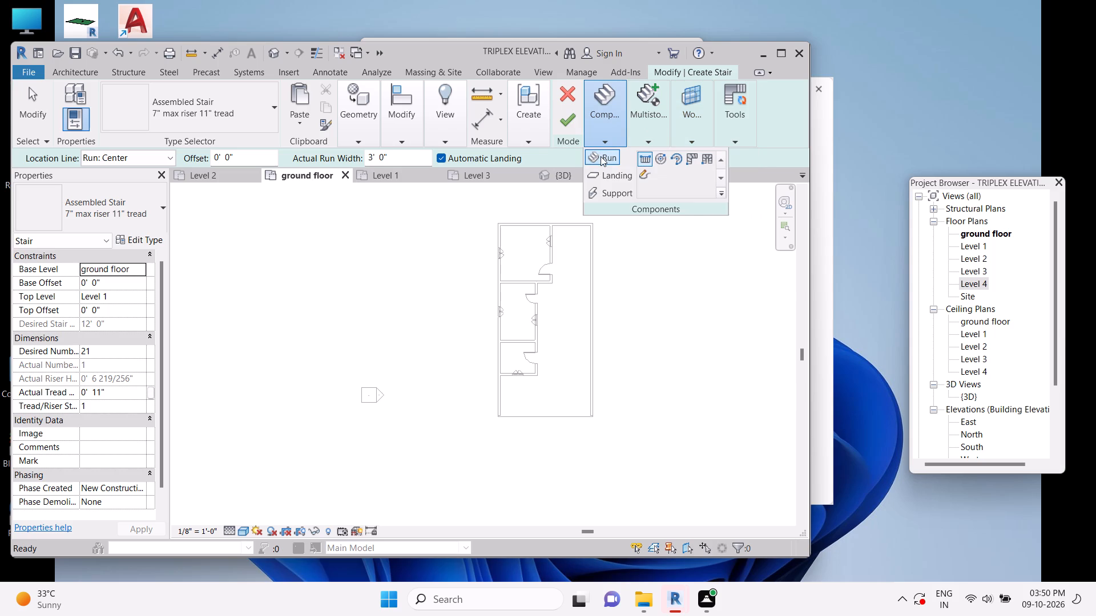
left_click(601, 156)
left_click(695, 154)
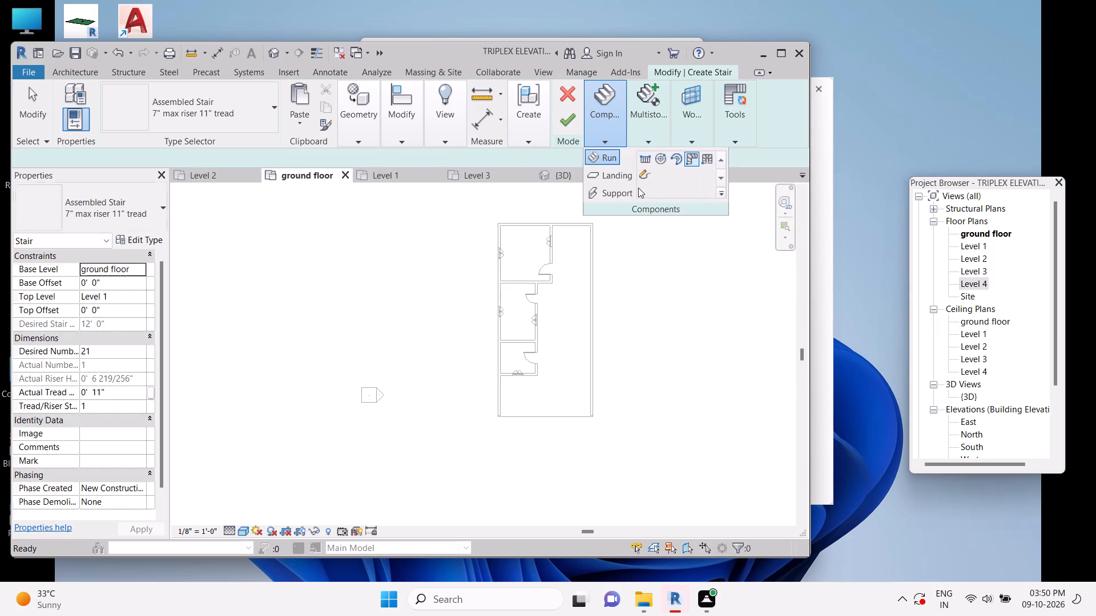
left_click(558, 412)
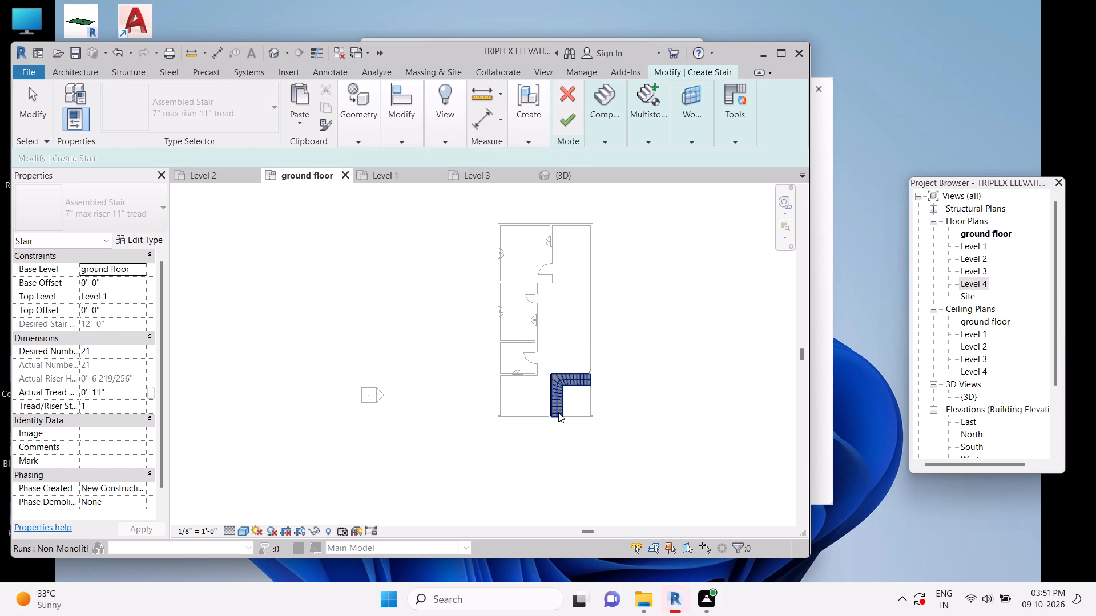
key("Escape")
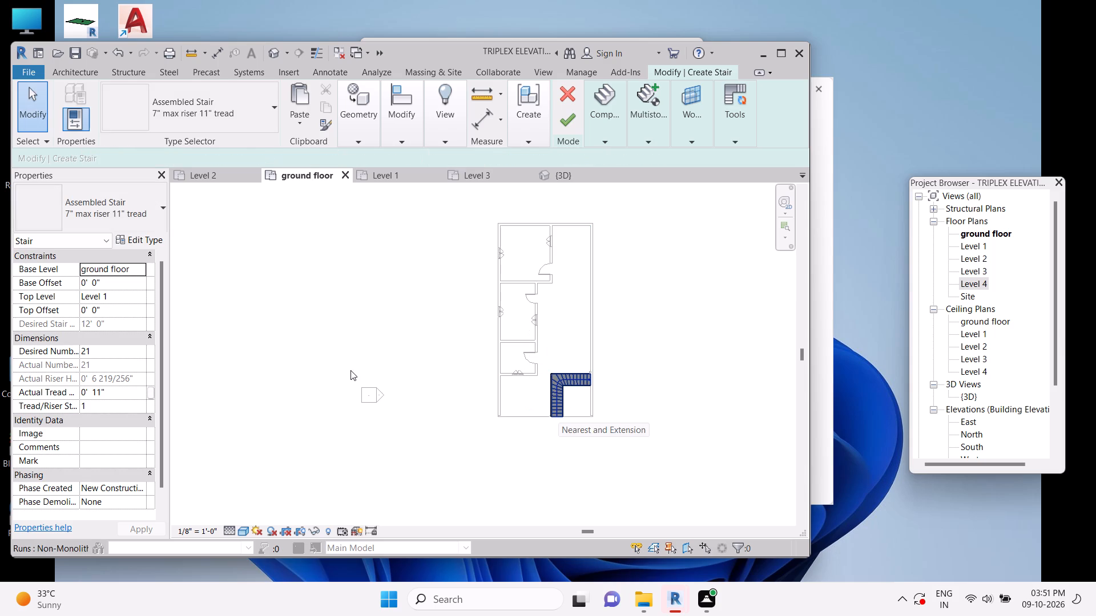
Examine the new winder stair in the 3D view, checking how it rises from the ground floor to Level 1.
right_click(371, 180)
right_click_drag(348, 174, 344, 177)
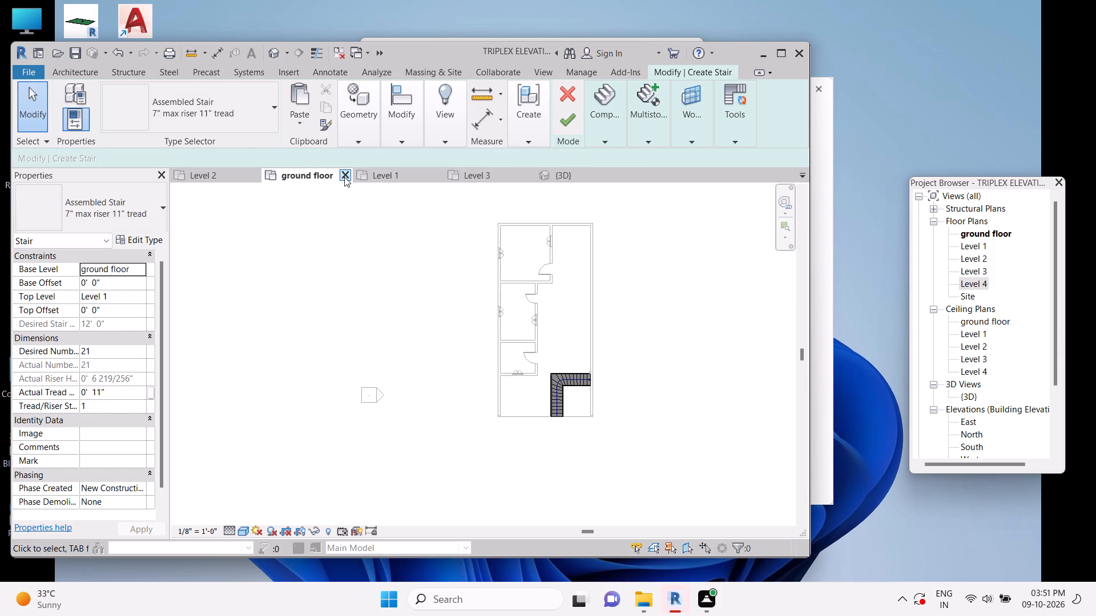
right_click_drag(344, 177, 557, 184)
right_click(570, 180)
left_click(570, 180)
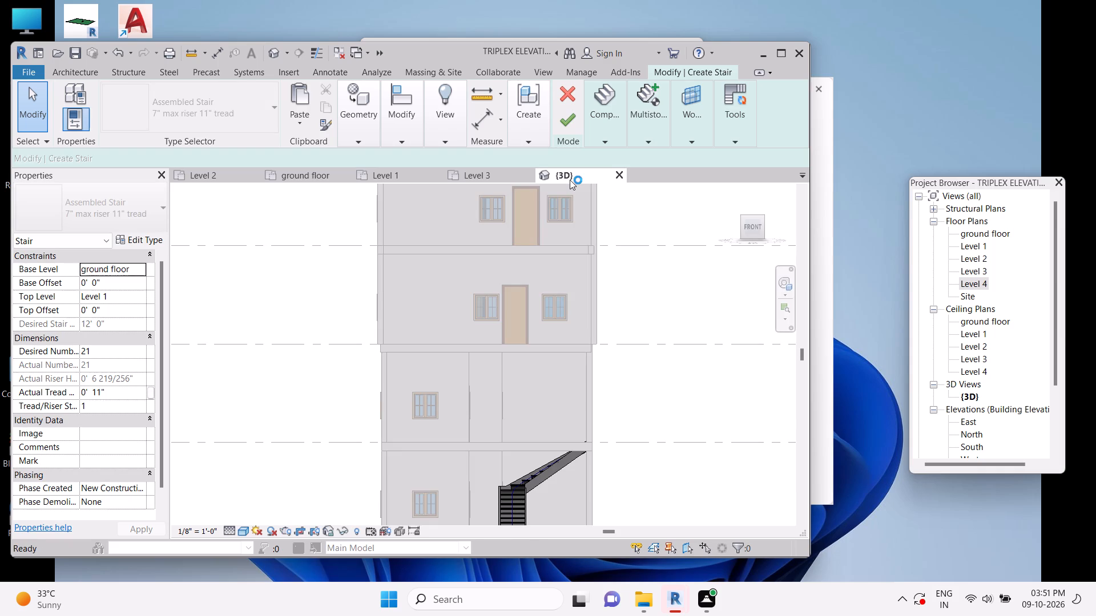
scroll(510, 372, "down", 2)
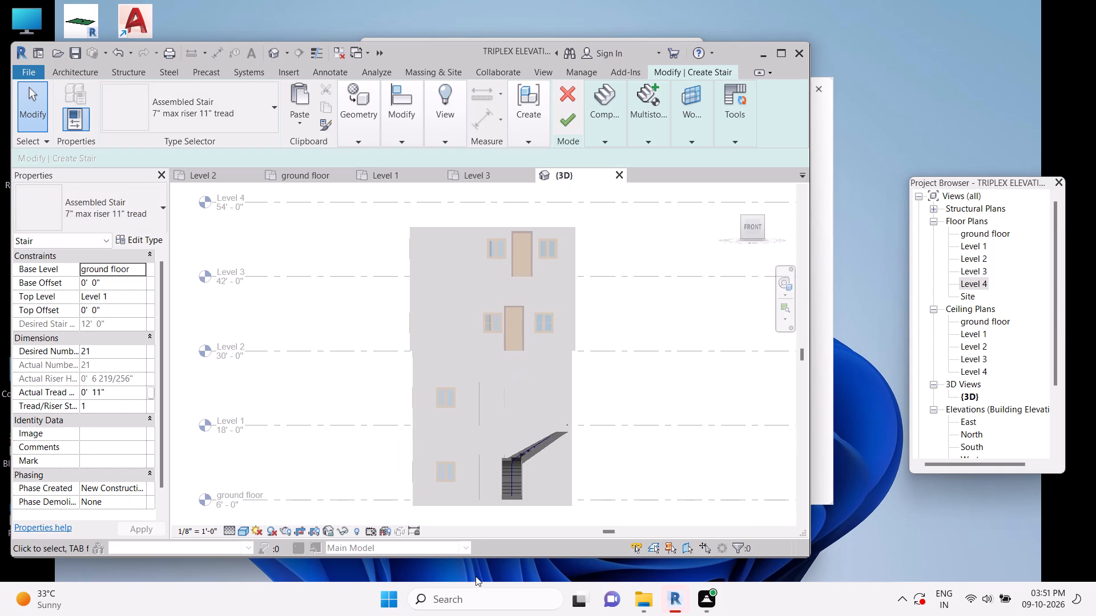
scroll(491, 517, "up", 1)
scroll(509, 445, "up", 3)
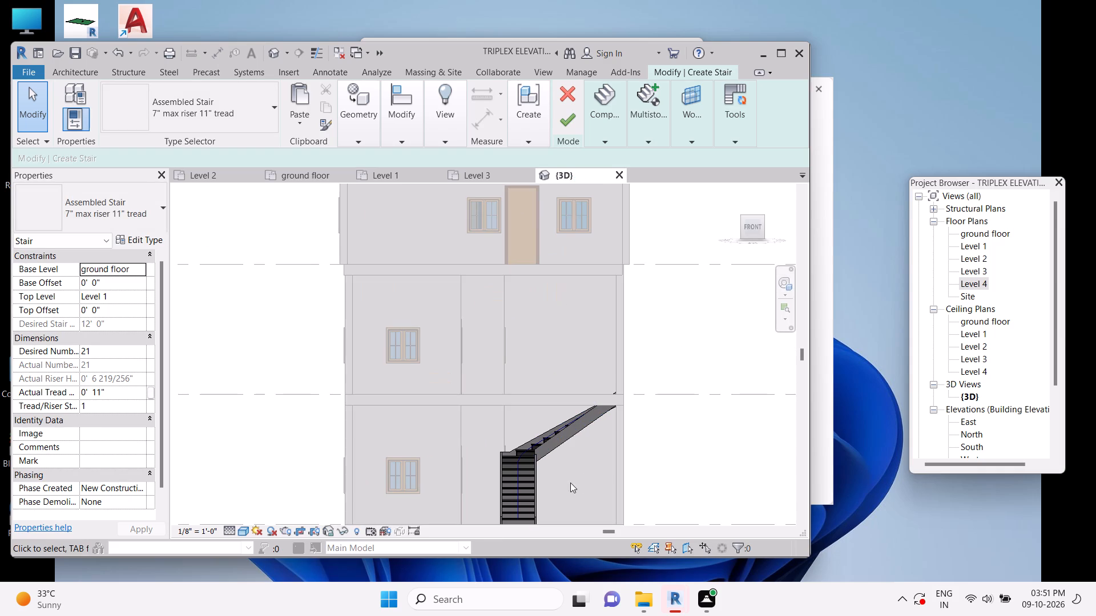
scroll(591, 477, "up", 4)
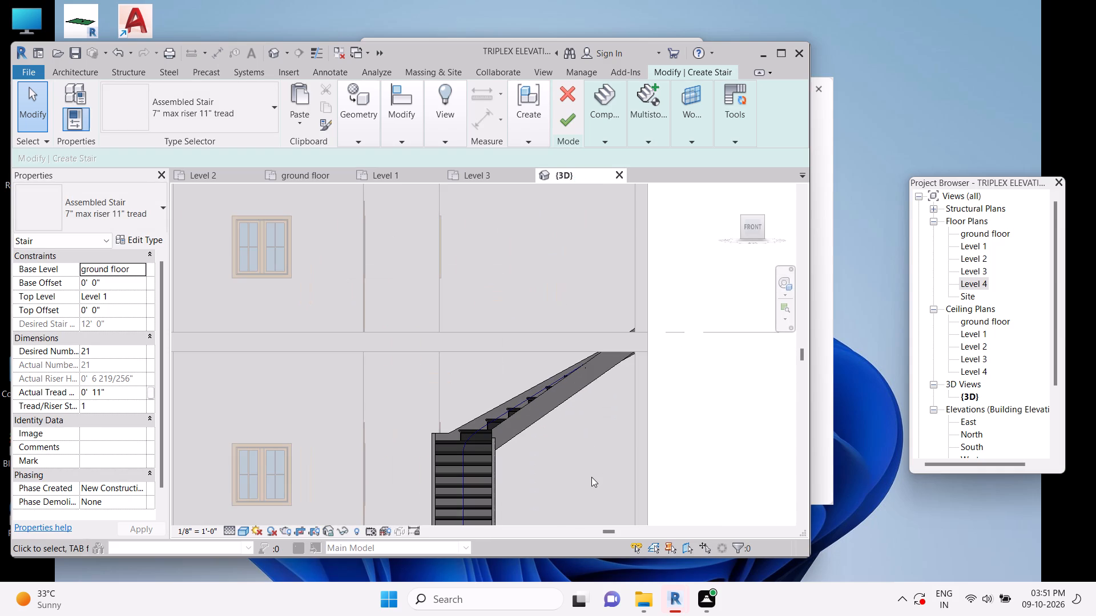
scroll(494, 493, "up", 1)
middle_click_drag(494, 493, 544, 368)
scroll(547, 368, "up", 2)
scroll(547, 368, "down", 1)
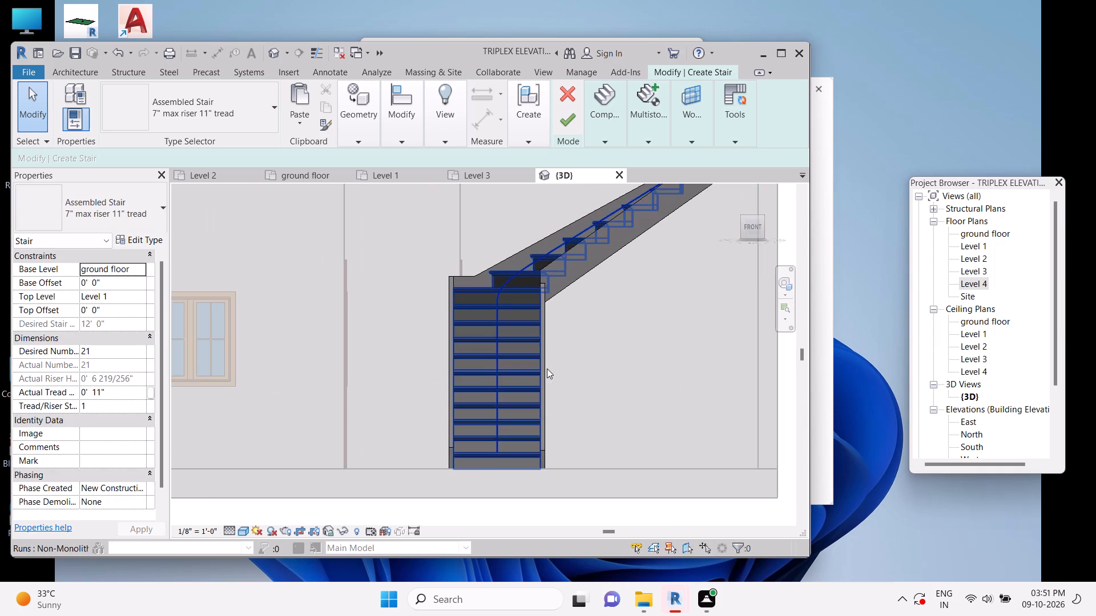
scroll(547, 368, "down", 5)
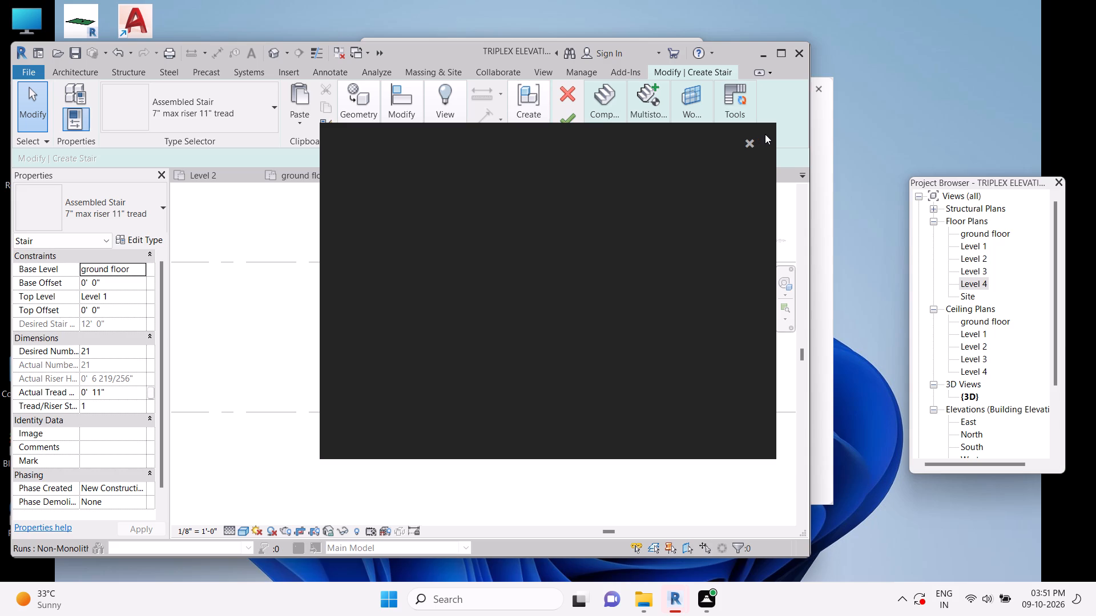
left_click(748, 142)
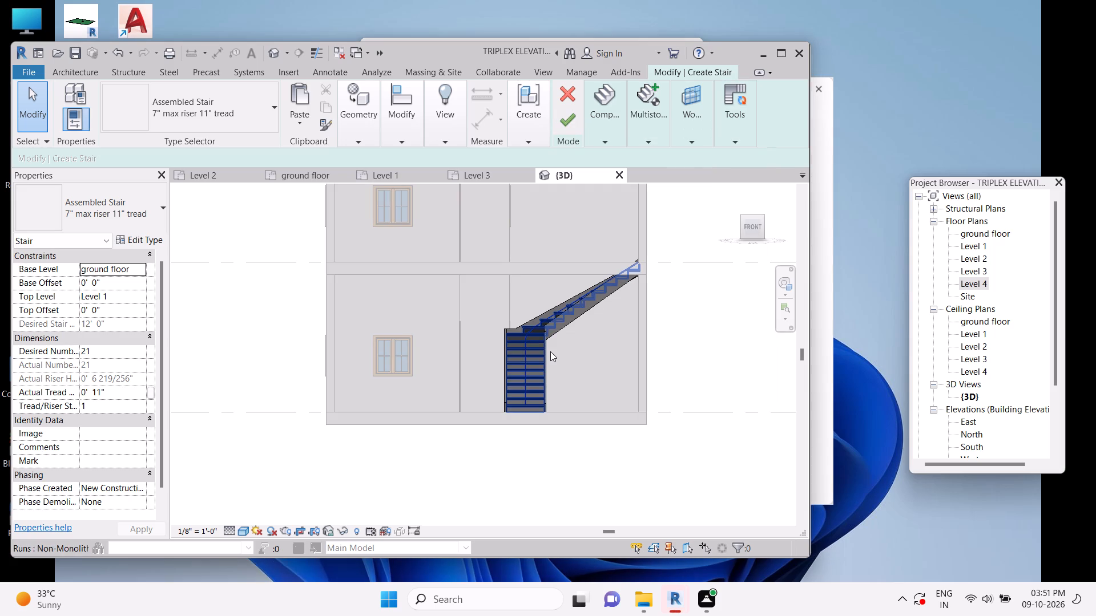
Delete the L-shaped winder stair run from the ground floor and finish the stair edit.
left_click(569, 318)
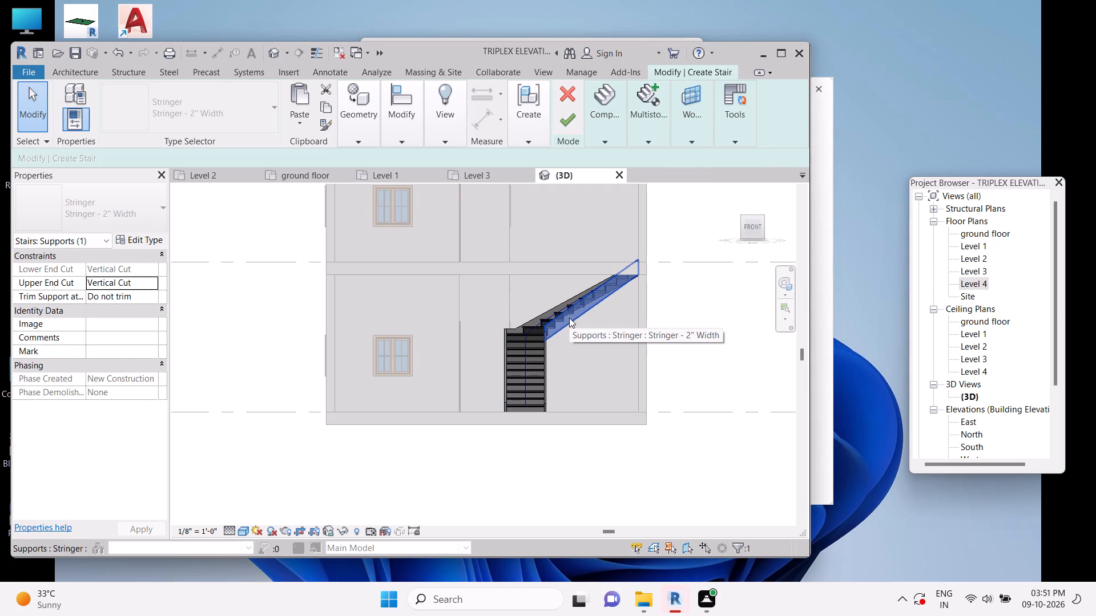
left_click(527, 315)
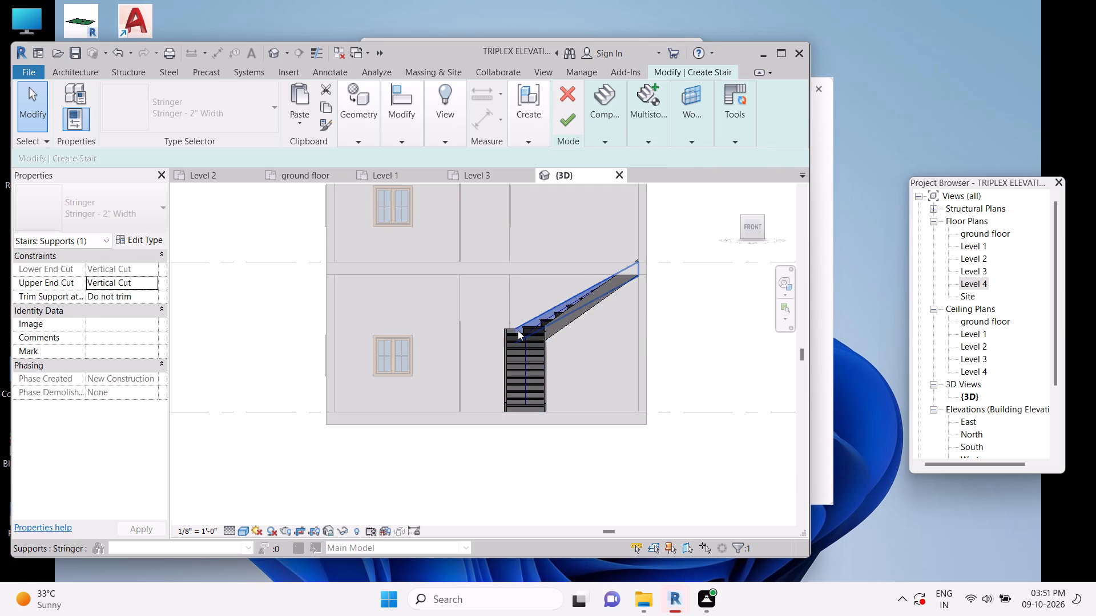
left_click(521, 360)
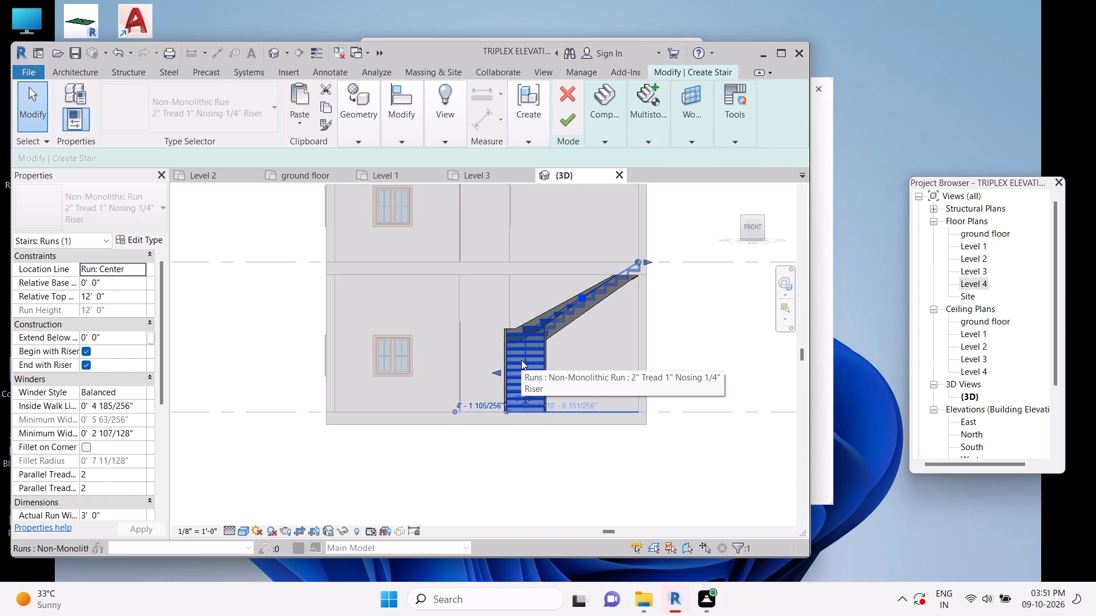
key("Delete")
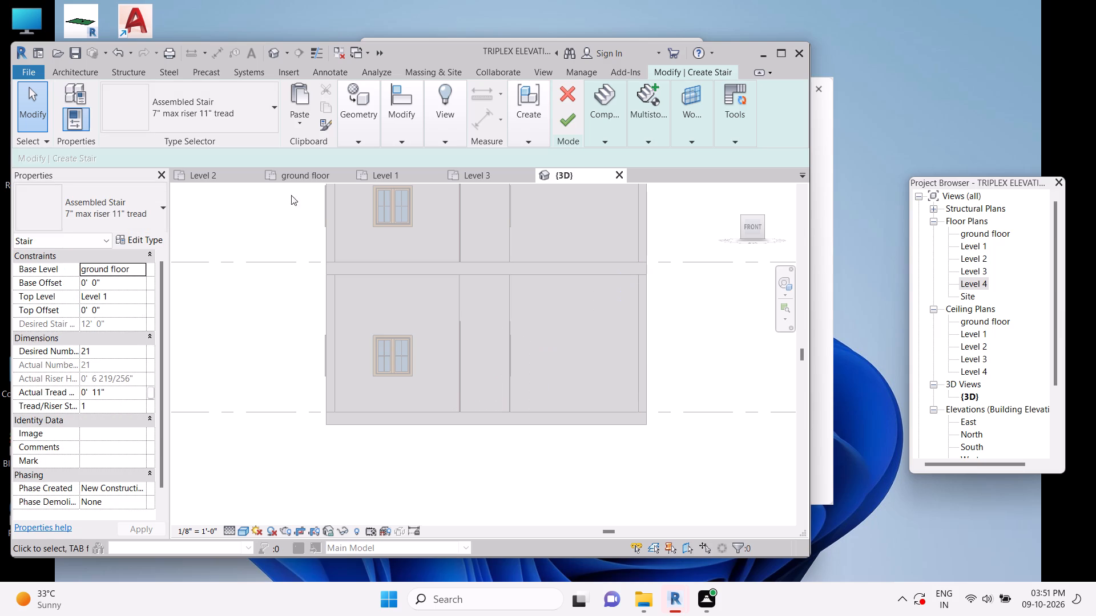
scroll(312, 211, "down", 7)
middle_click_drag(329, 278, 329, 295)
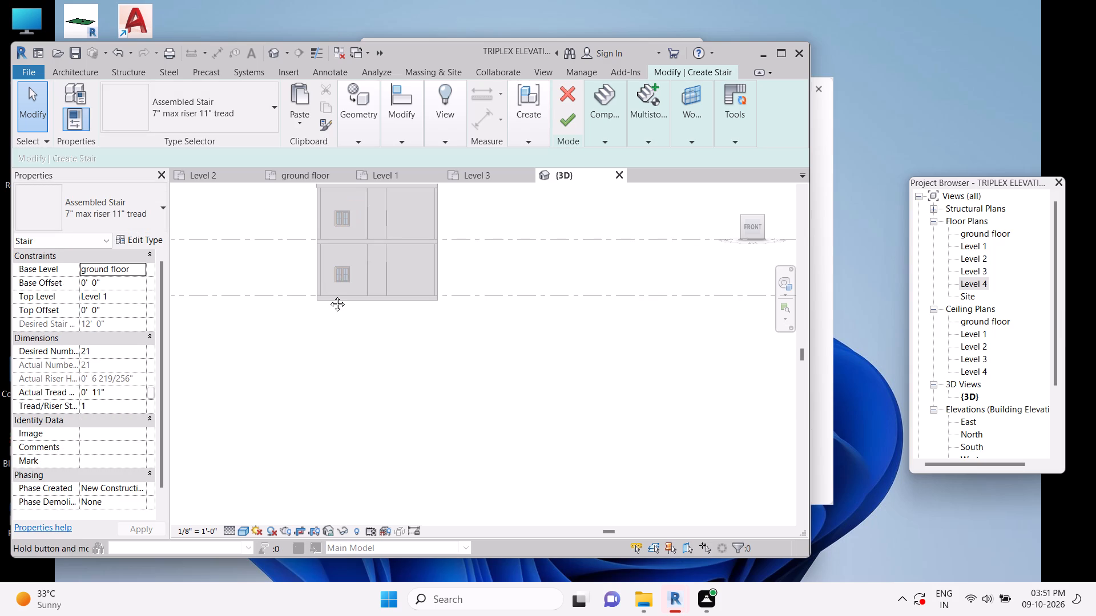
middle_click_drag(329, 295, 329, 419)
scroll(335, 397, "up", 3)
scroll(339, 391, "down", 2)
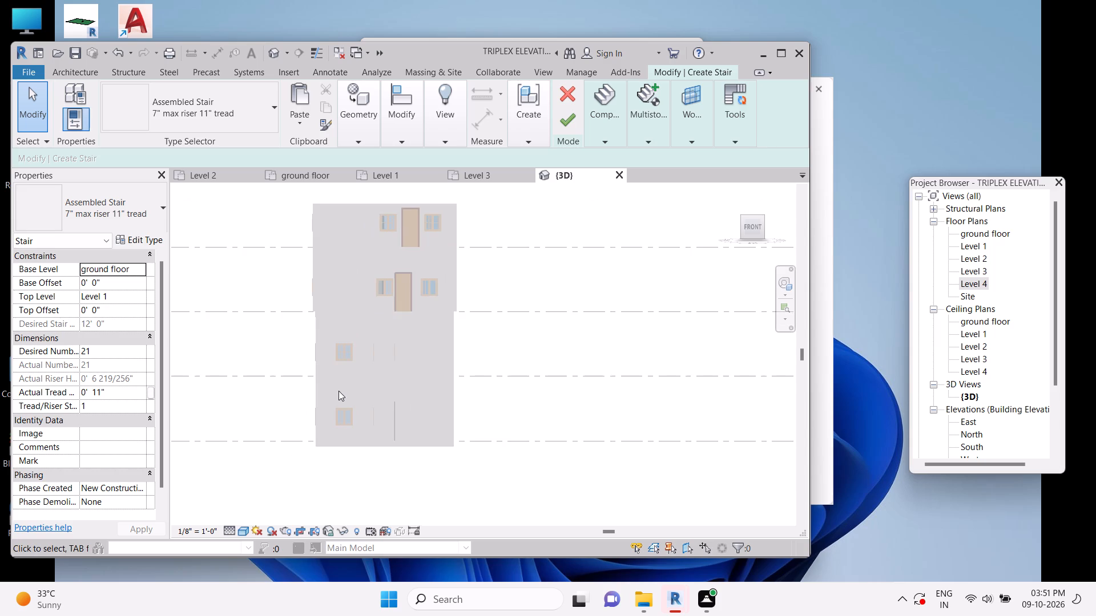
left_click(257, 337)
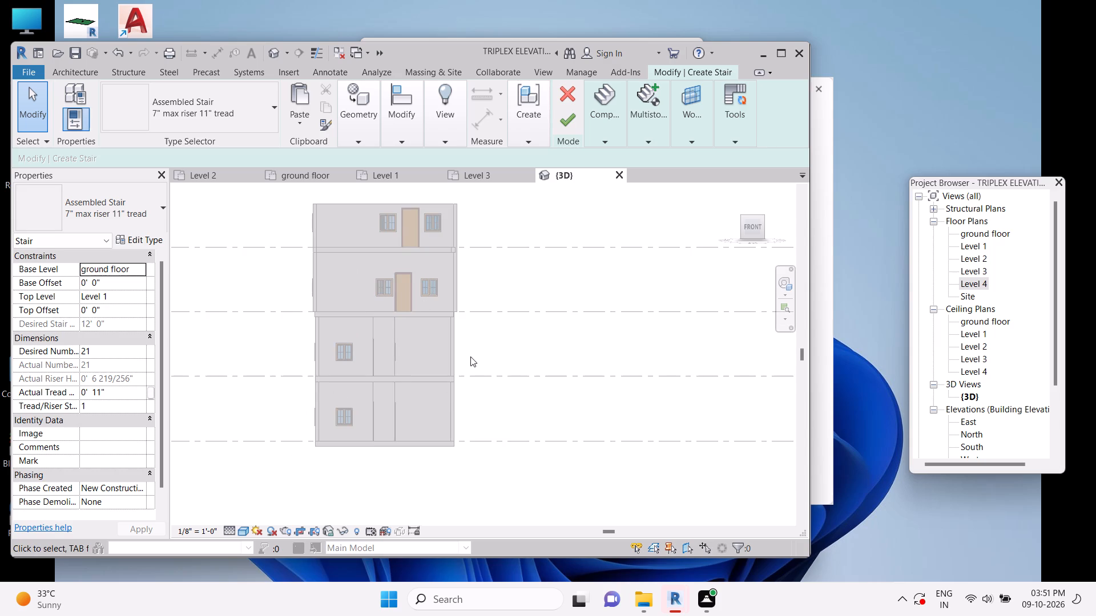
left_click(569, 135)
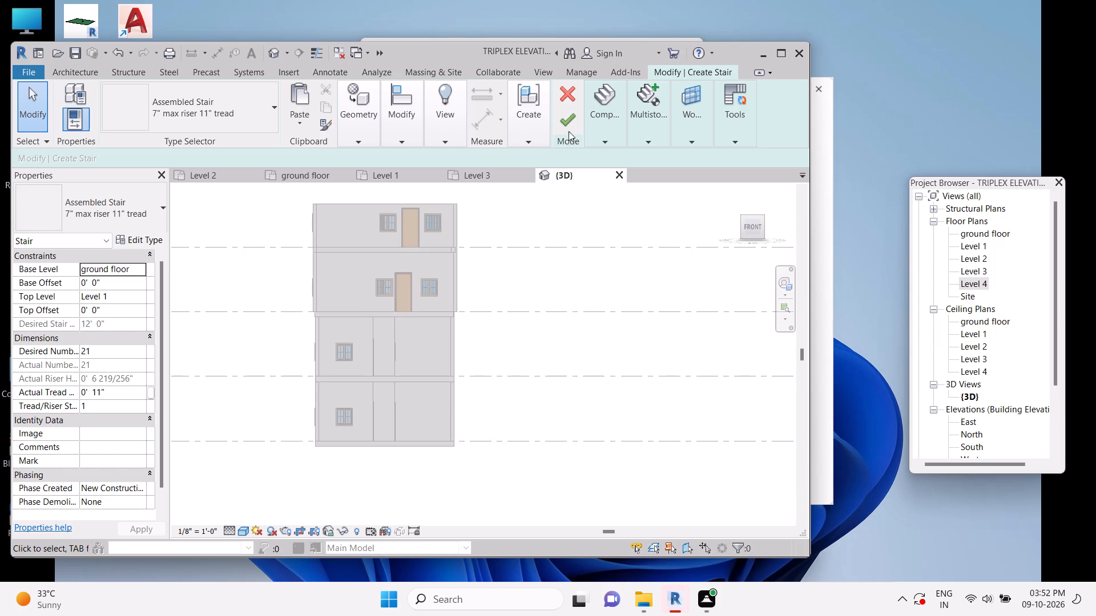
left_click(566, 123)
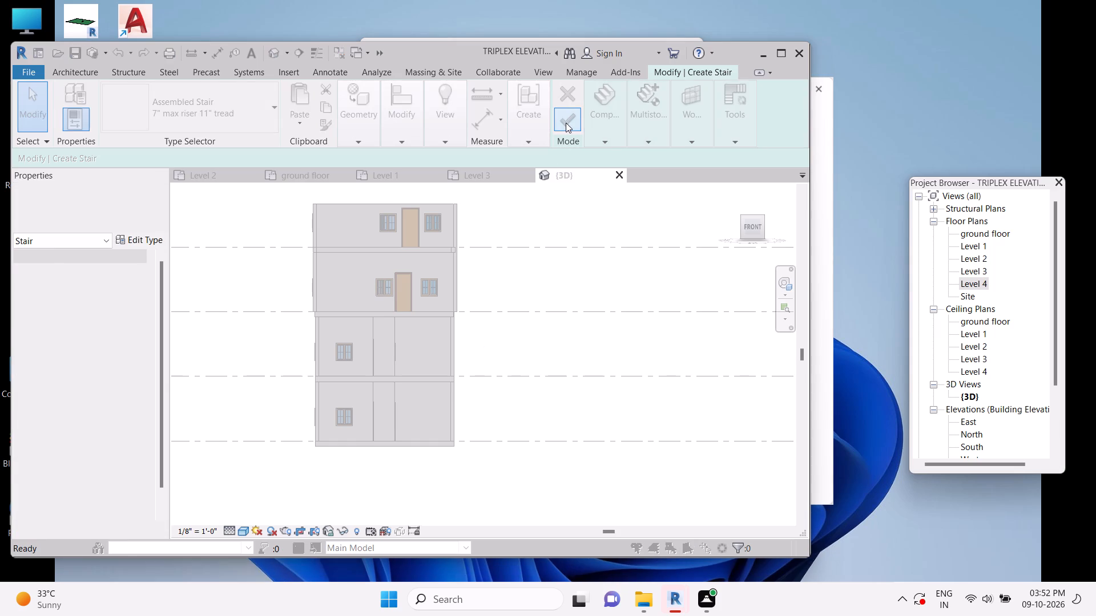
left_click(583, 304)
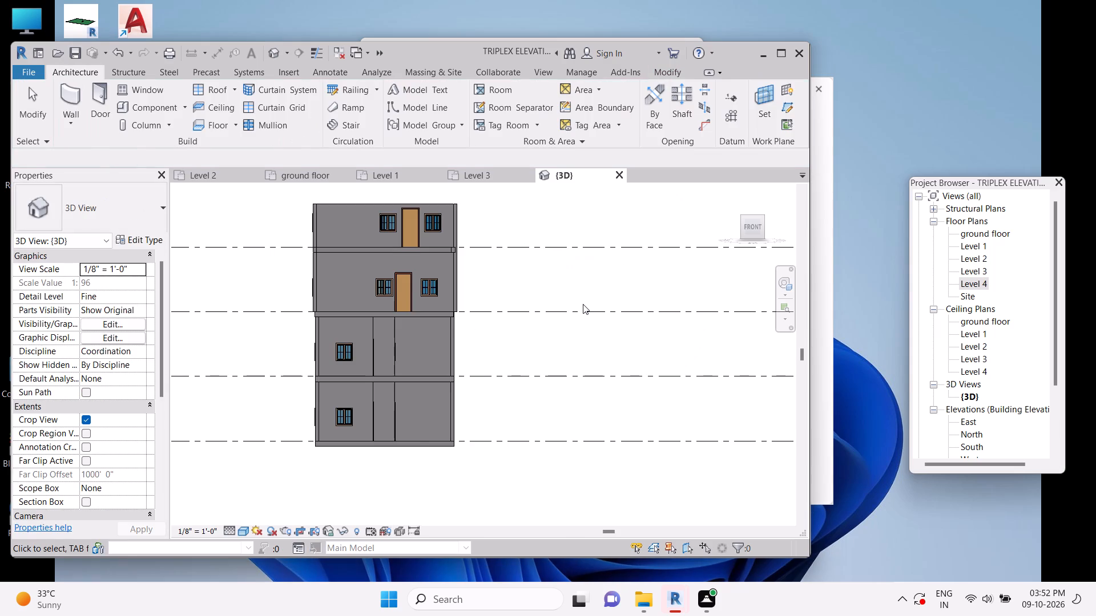
Inspect the building's front facade in the 3D view, from the top storey down to the ground floor.
scroll(583, 304, "down", 1)
scroll(583, 304, "up", 5)
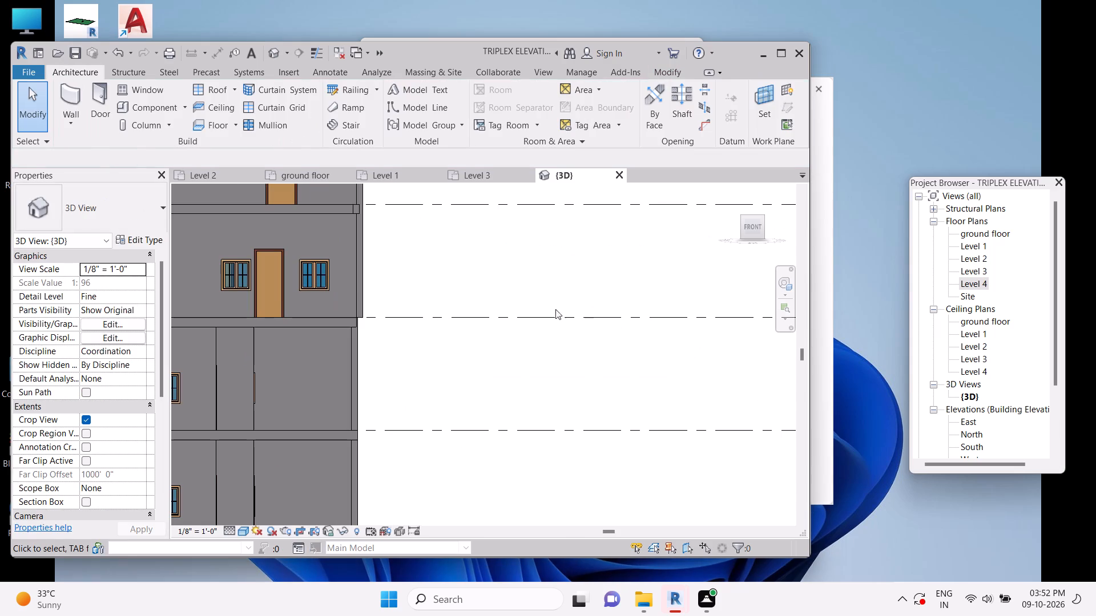
middle_click_drag(297, 260, 488, 401)
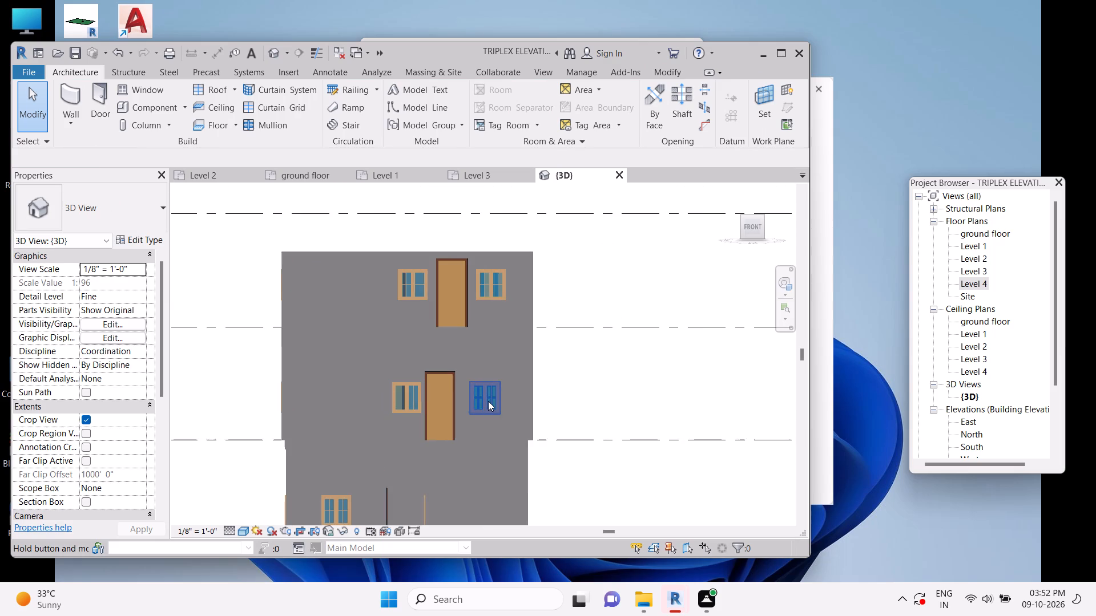
scroll(490, 389, "up", 4)
scroll(490, 387, "down", 1)
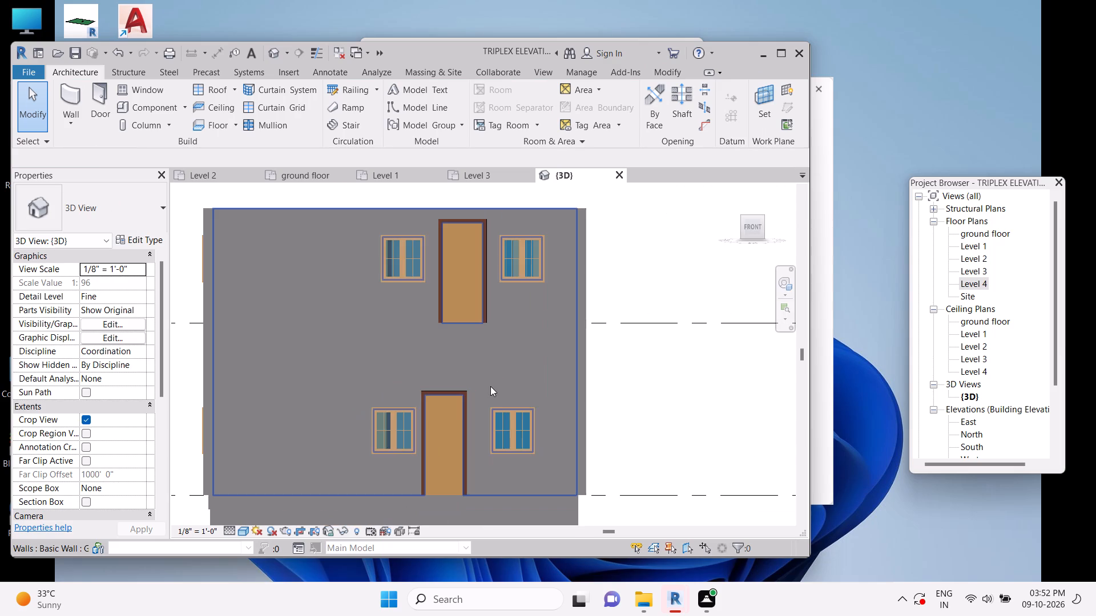
scroll(466, 414, "down", 3)
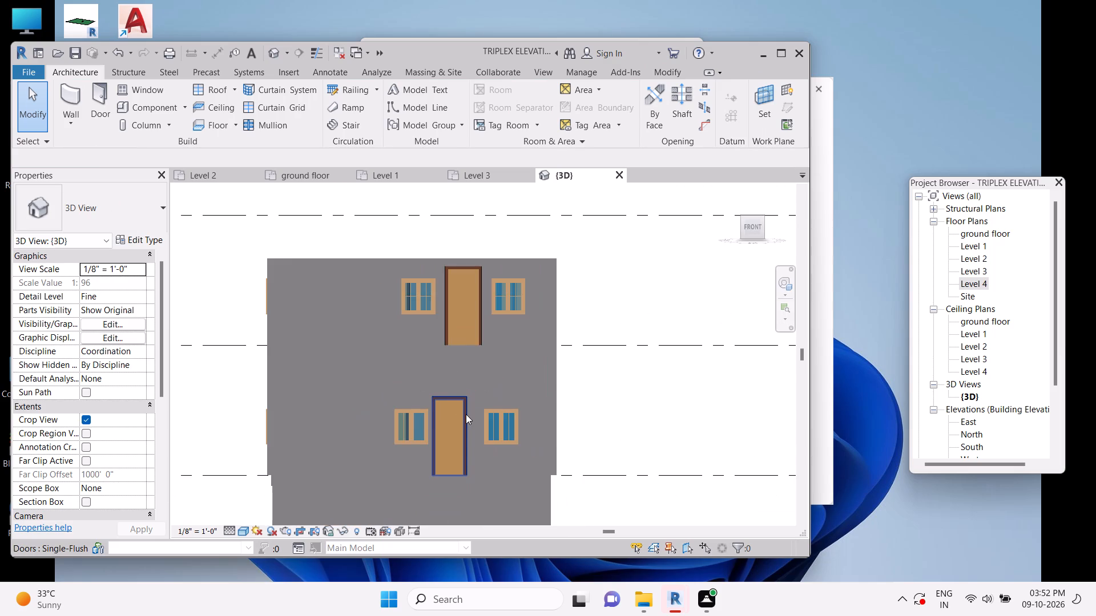
middle_click_drag(432, 467, 491, 382)
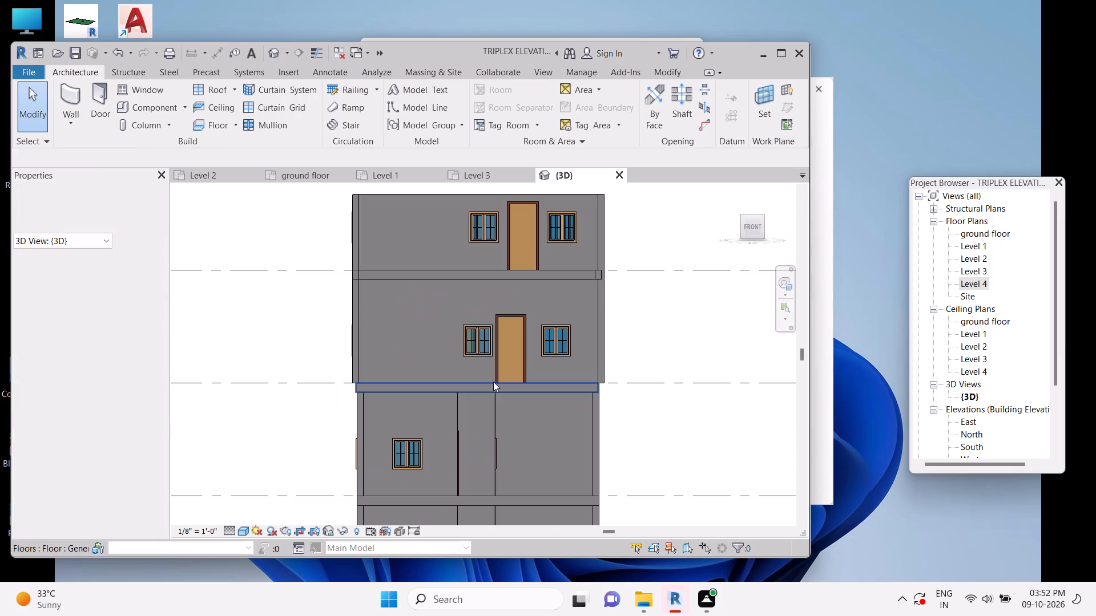
scroll(482, 471, "up", 2)
middle_click_drag(482, 471, 511, 410)
scroll(506, 416, "up", 2)
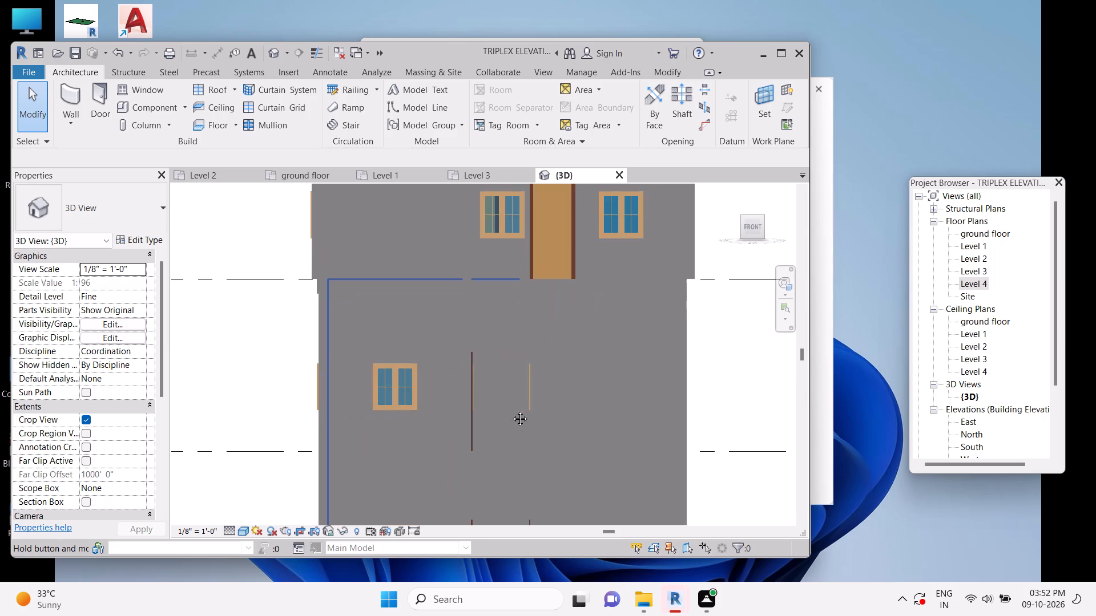
middle_click_drag(511, 410, 514, 406)
scroll(511, 410, "up", 1)
scroll(515, 404, "down", 7)
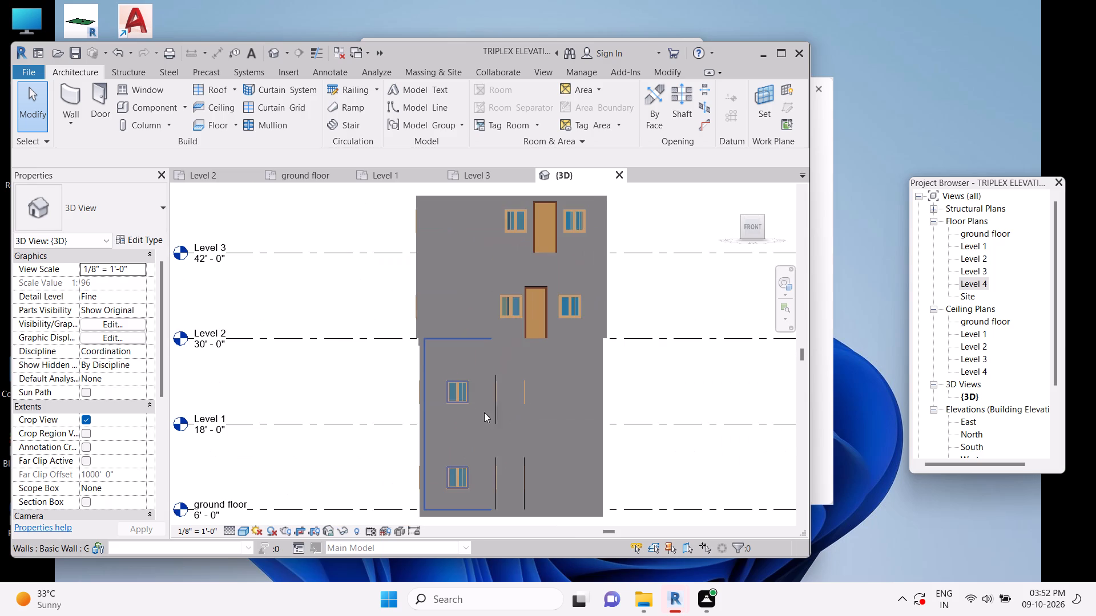
View the building's left side in 3D and examine its windows across all storeys.
left_click(731, 221)
left_click(732, 227)
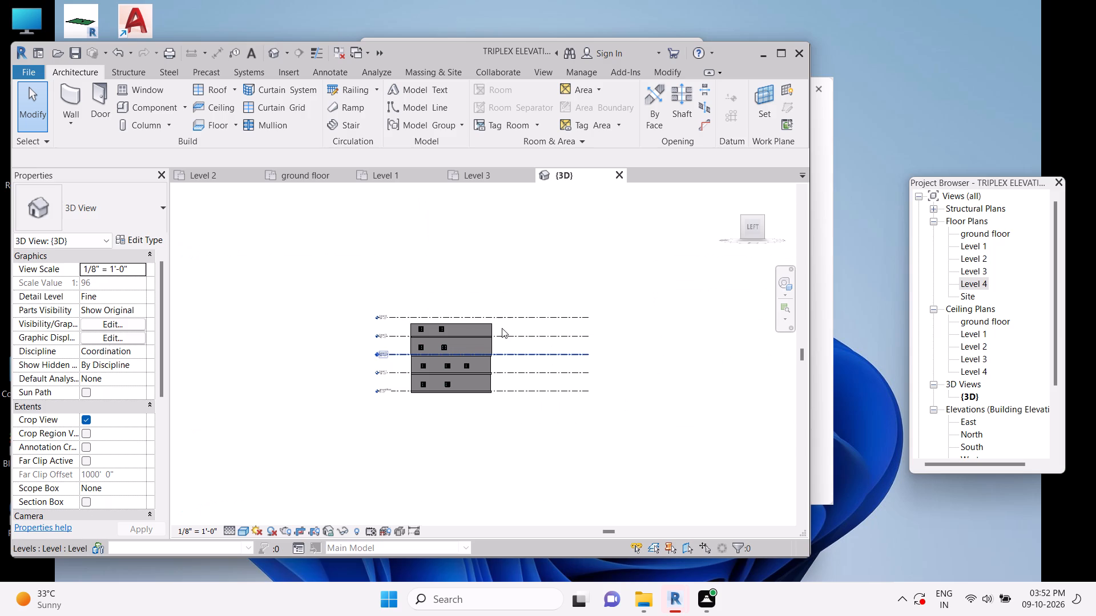
scroll(485, 327, "up", 5)
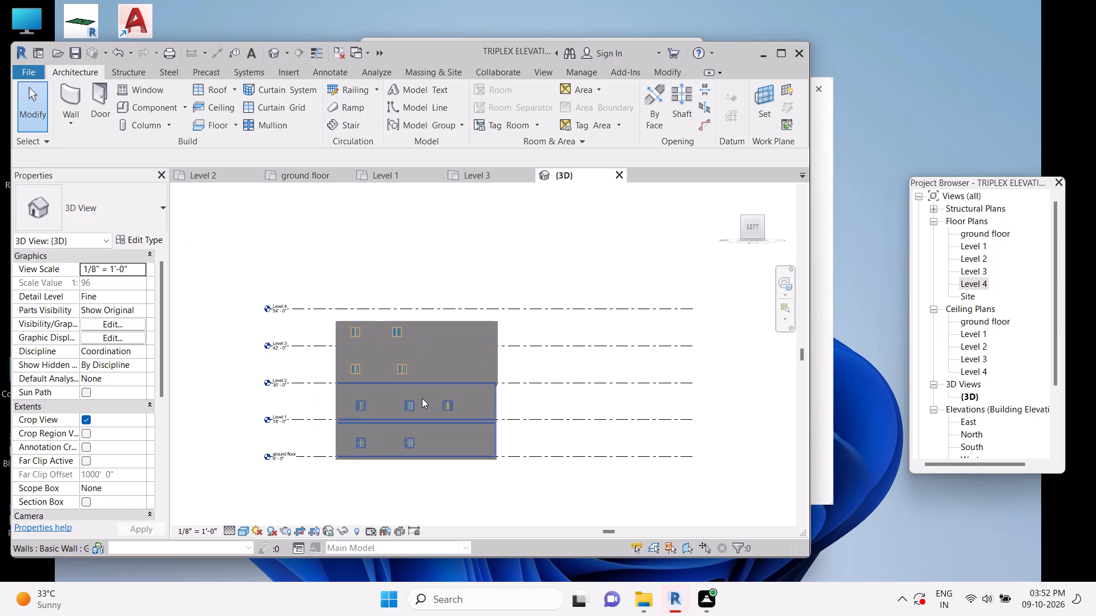
middle_click_drag(422, 398, 450, 346)
scroll(450, 346, "up", 5)
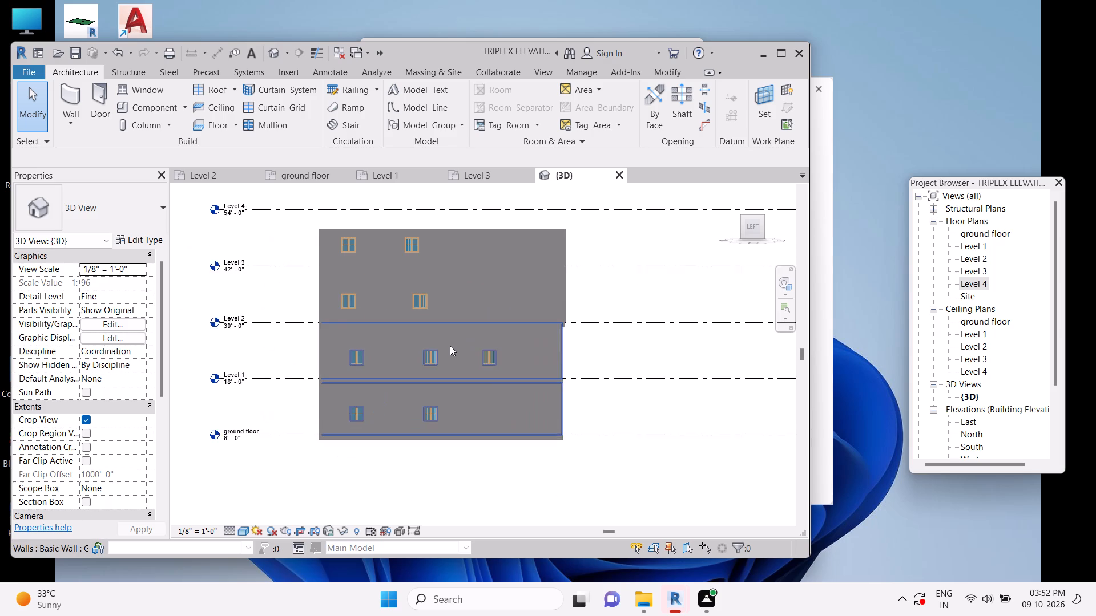
Examine the left facade's windows and floor bands more closely in the 3D view, from the top storey downward.
middle_click_drag(450, 275, 453, 295)
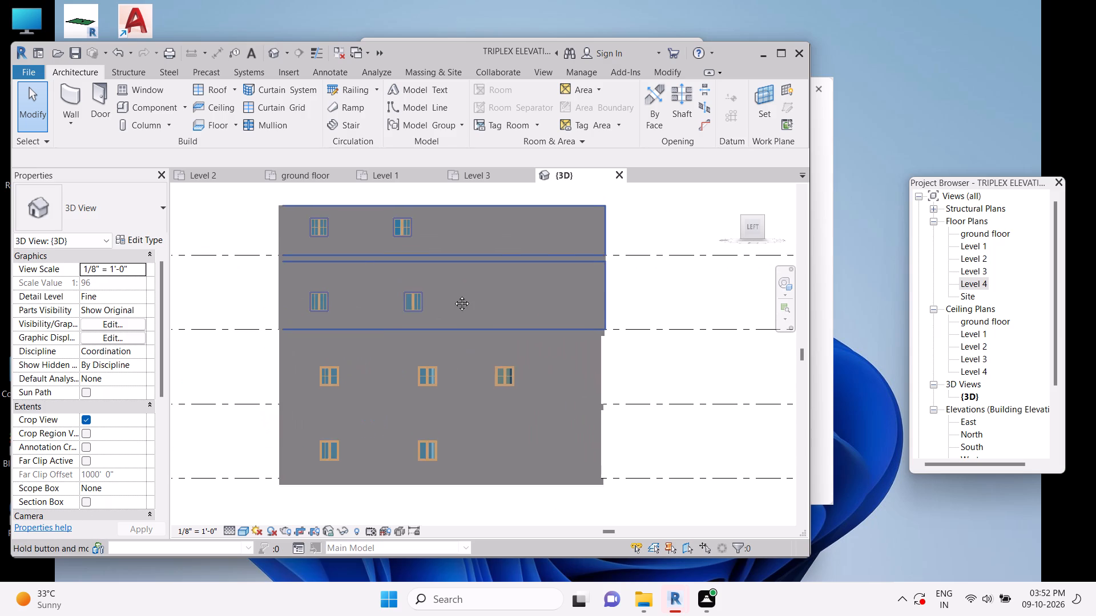
middle_click_drag(453, 295, 454, 303)
left_click(738, 384)
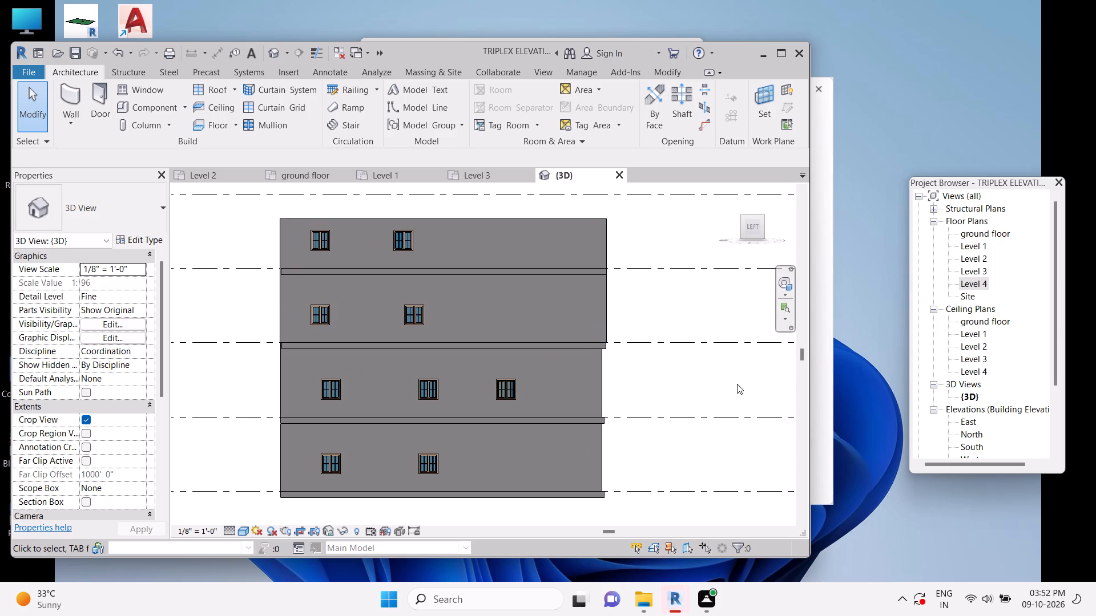
scroll(638, 377, "up", 2)
middle_click_drag(440, 271, 447, 302)
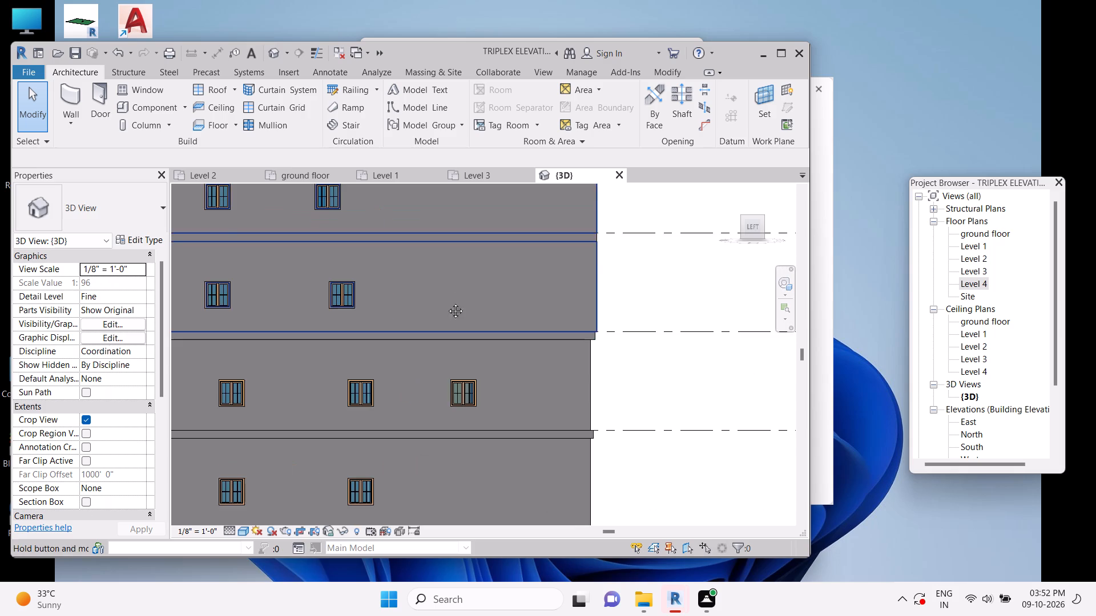
middle_click_drag(447, 302, 517, 318)
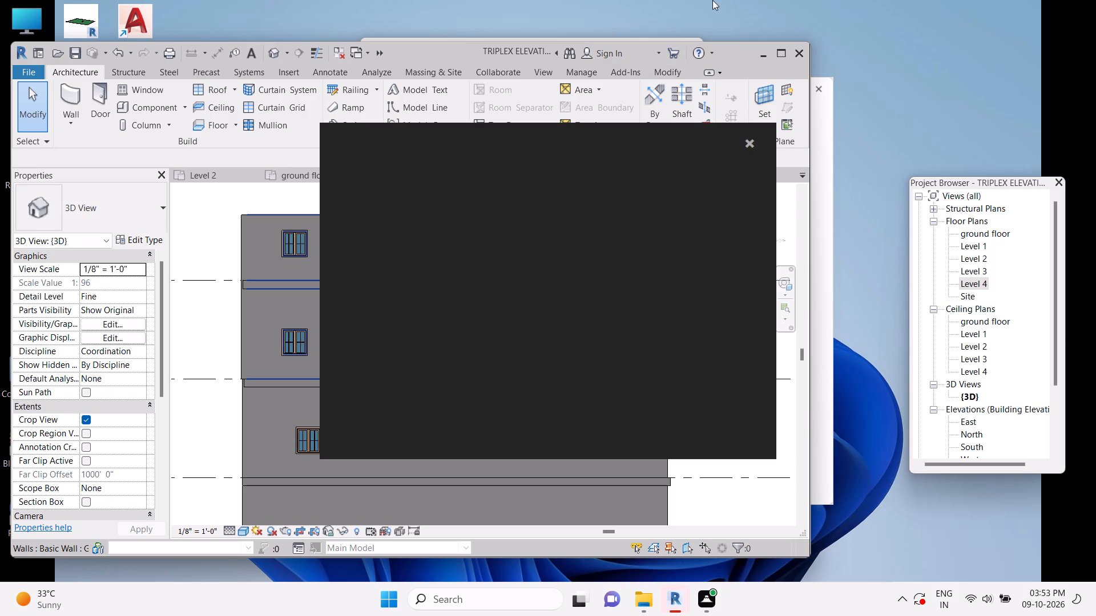
left_click(744, 143)
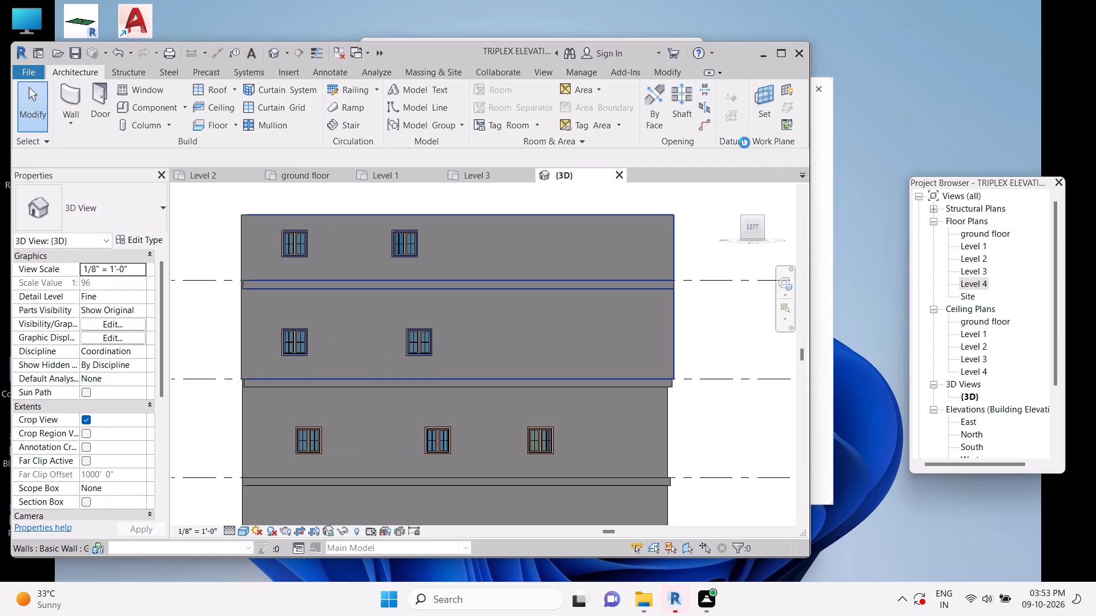
On the ground floor plan, sketch a straight 12-riser stair run, 3' 0" wide and about 10' long, in the open front area.
left_click(299, 183)
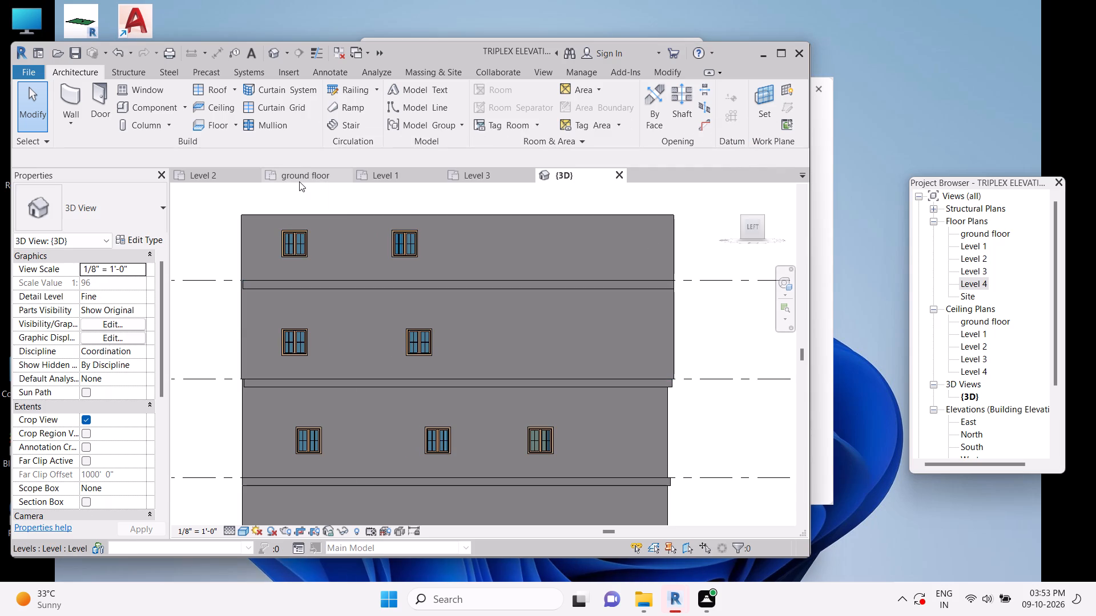
scroll(299, 181, "down", 2)
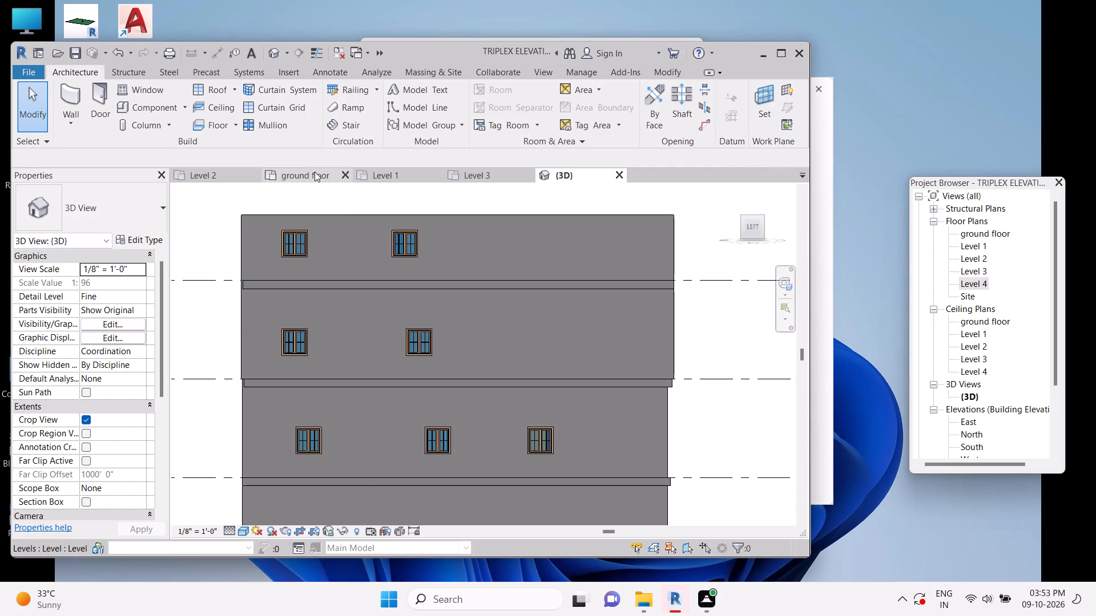
left_click_drag(320, 168, 327, 161)
left_click(325, 176)
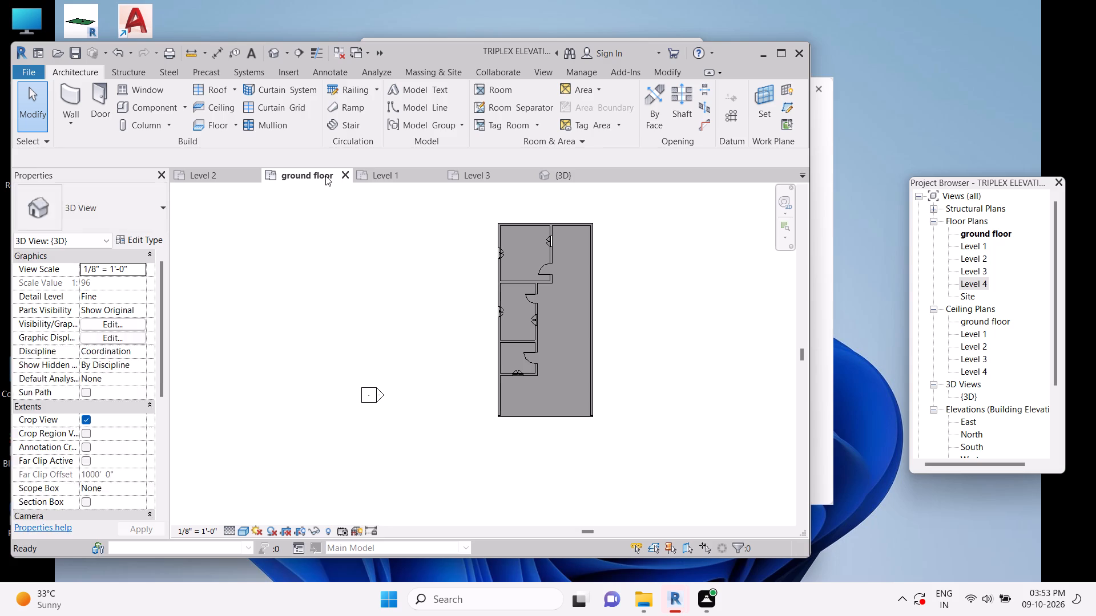
scroll(442, 353, "down", 1)
scroll(539, 352, "up", 3)
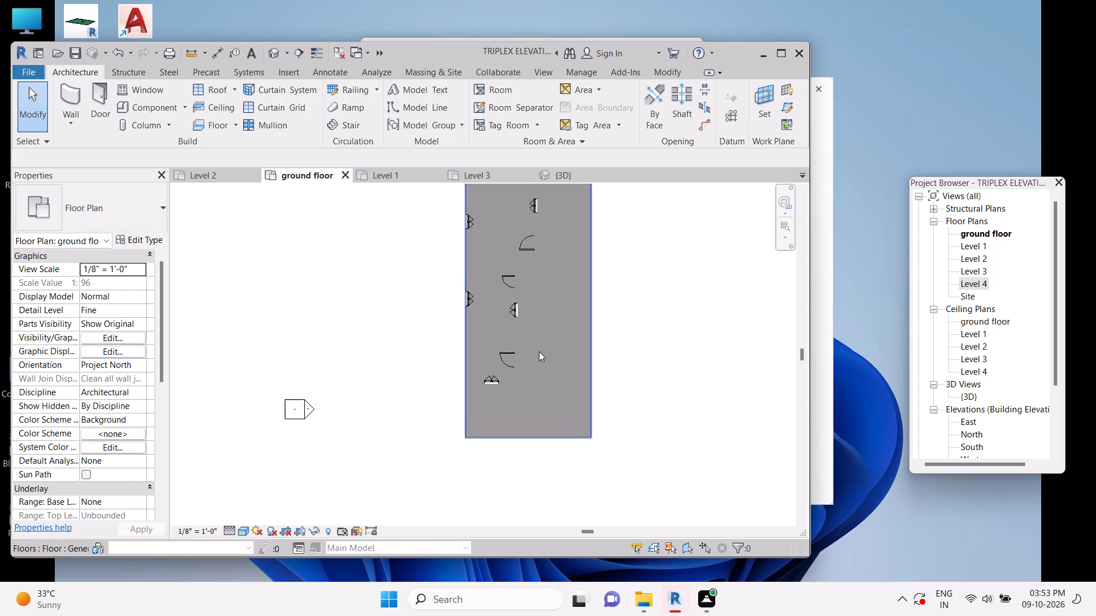
scroll(539, 351, "up", 2)
scroll(540, 457, "up", 1)
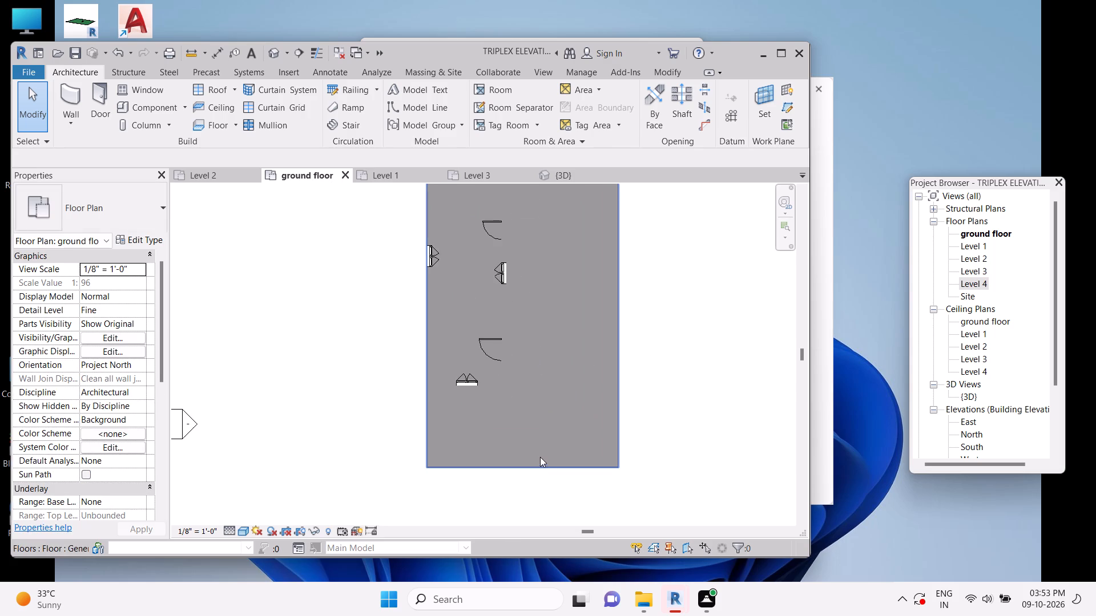
middle_click_drag(540, 457, 534, 445)
scroll(534, 445, "up", 3)
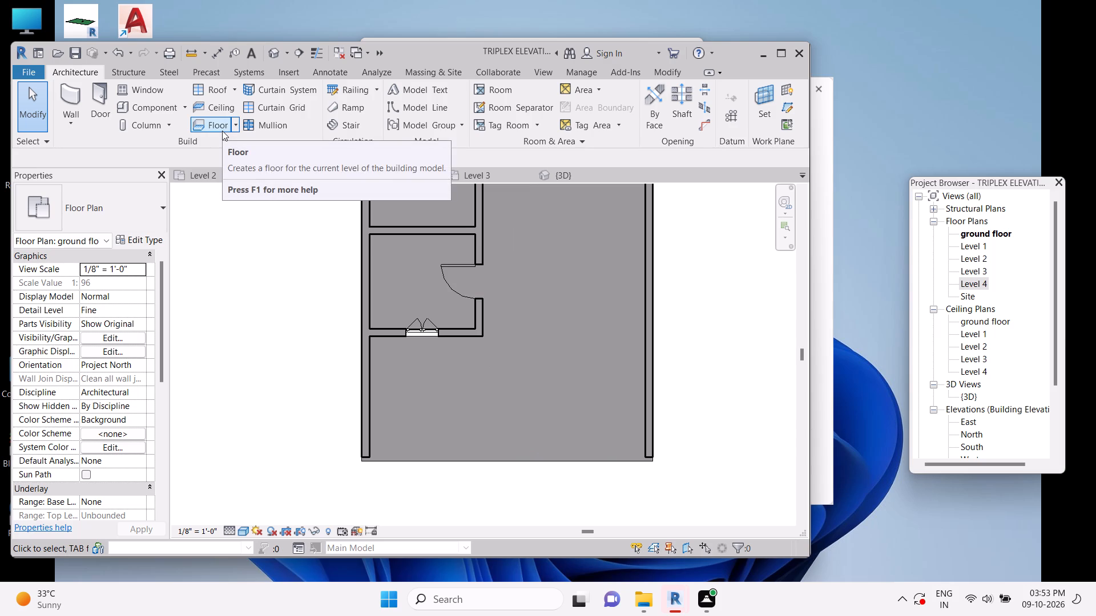
left_click(356, 128)
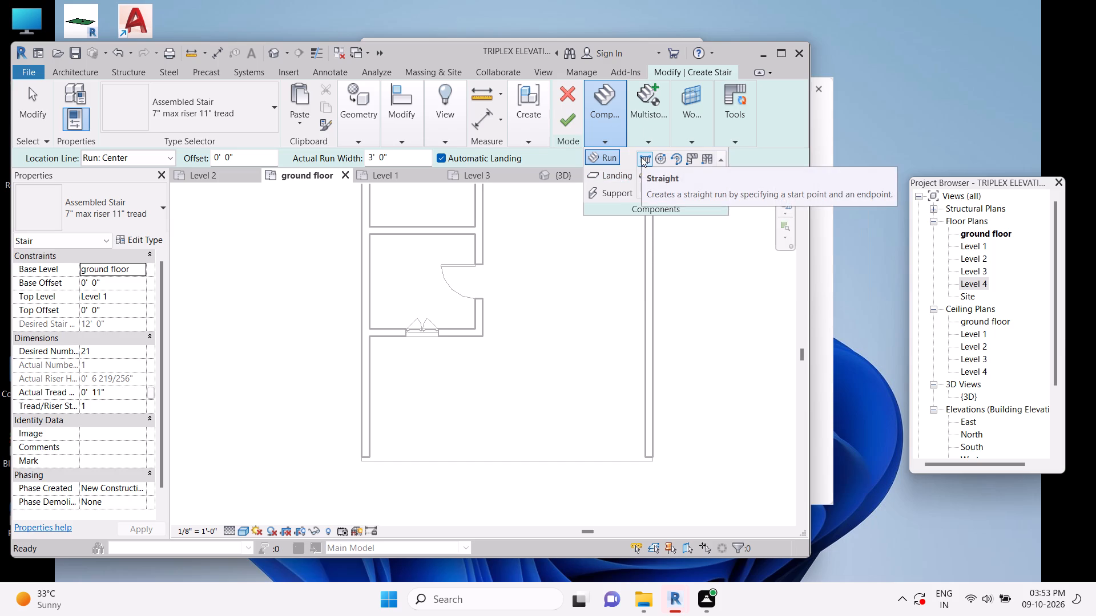
left_click(641, 157)
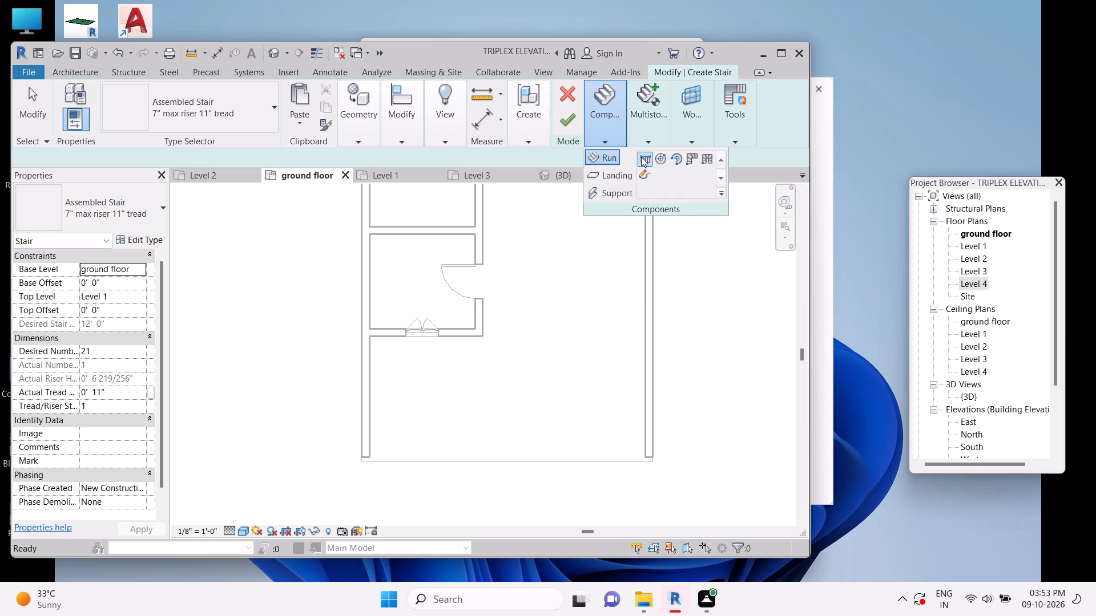
left_click(553, 448)
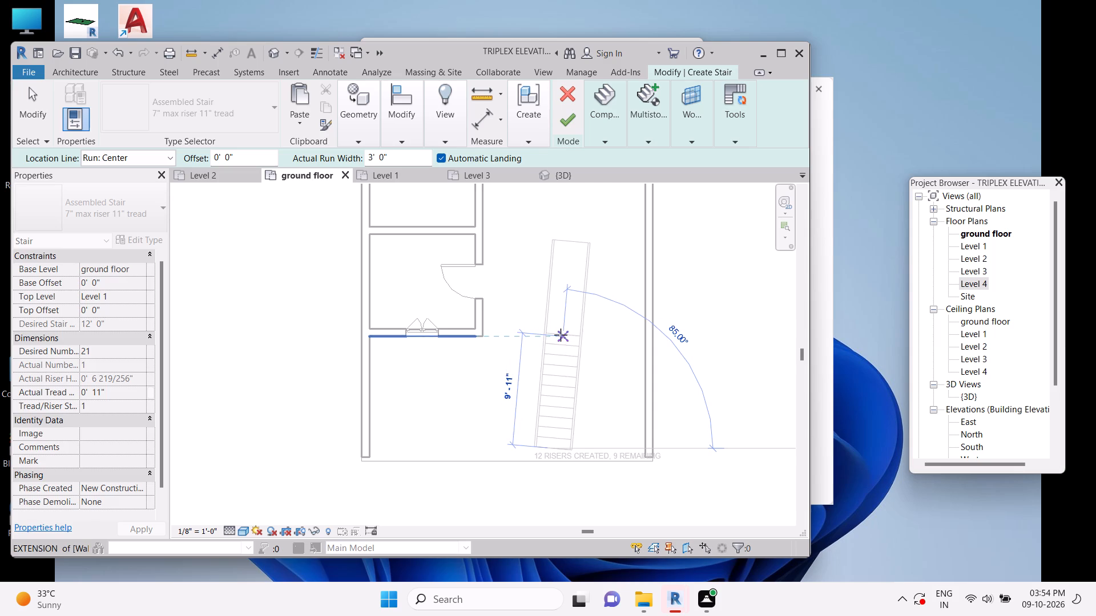
left_click(561, 335)
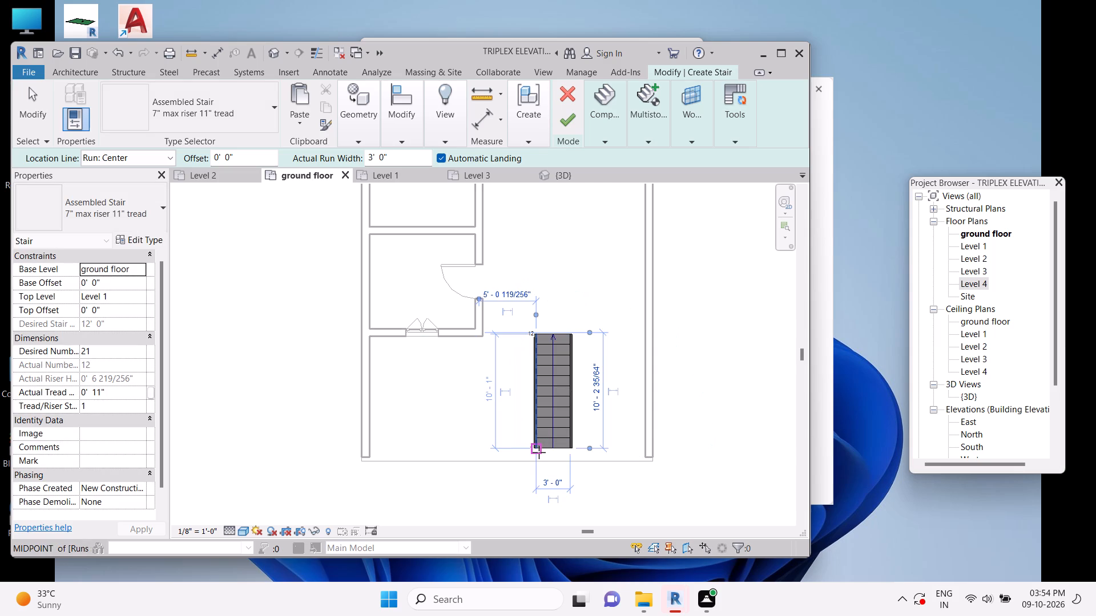
key("Down")
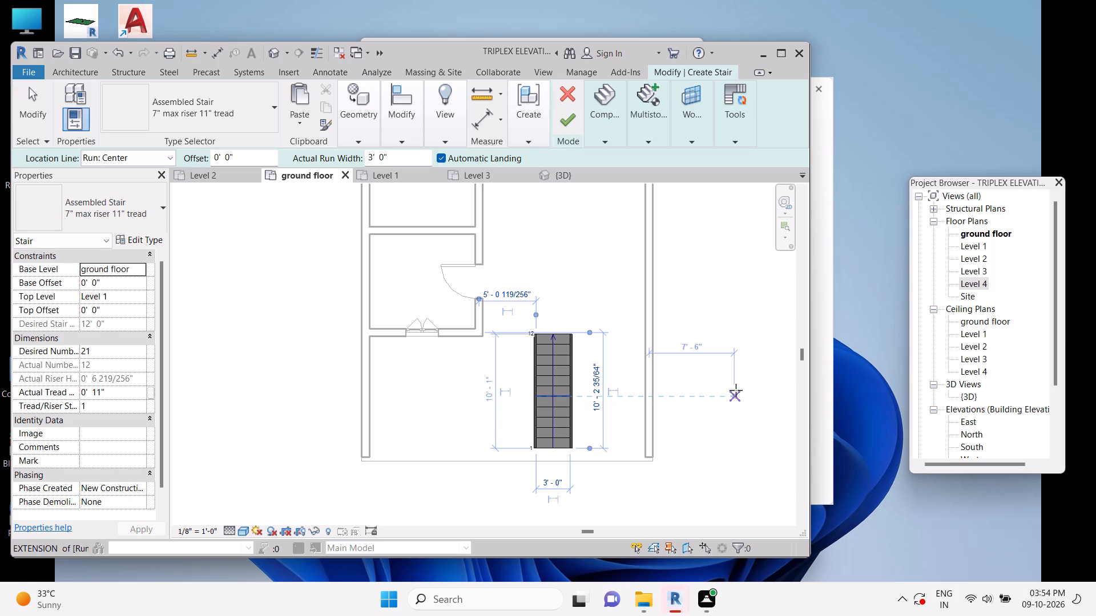
left_click(736, 390)
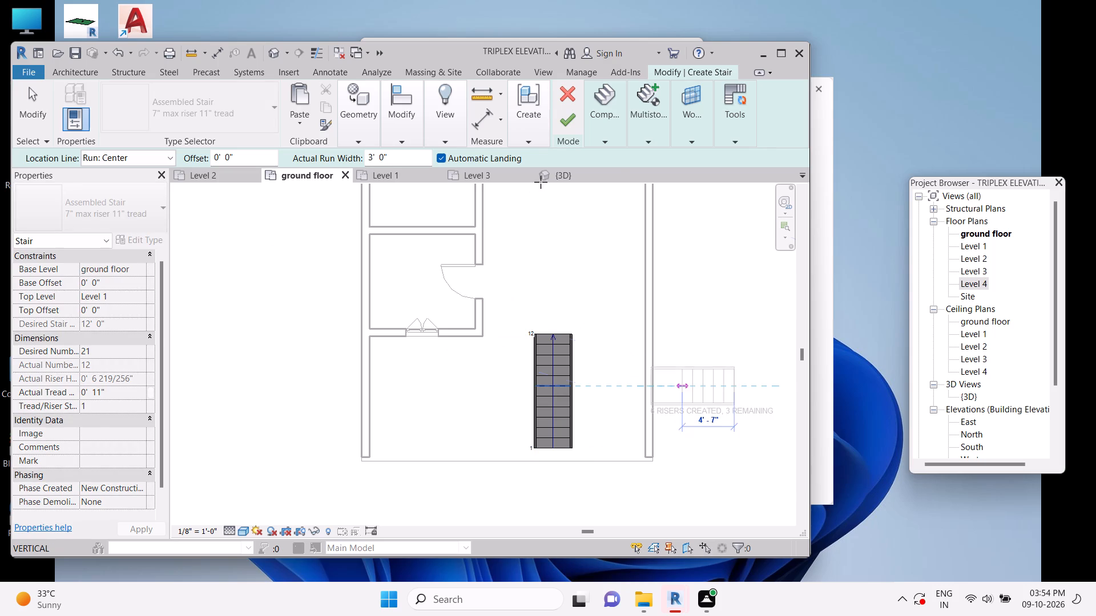
Inspect the new straight stair run in the 3D view, from the front-left corner and straight on from the front.
left_click(566, 179)
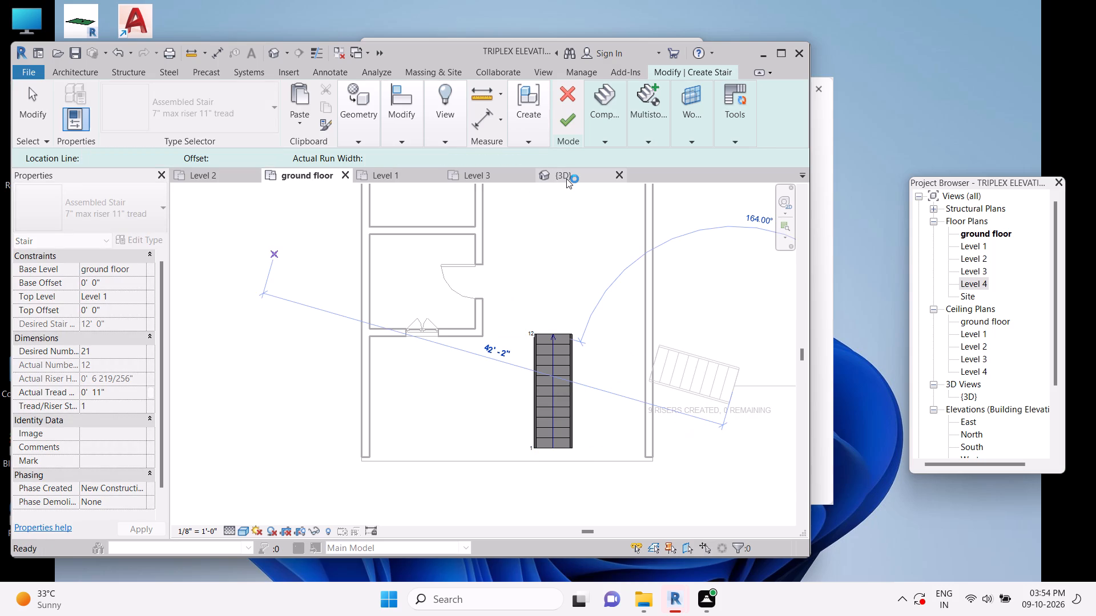
scroll(545, 298, "down", 6)
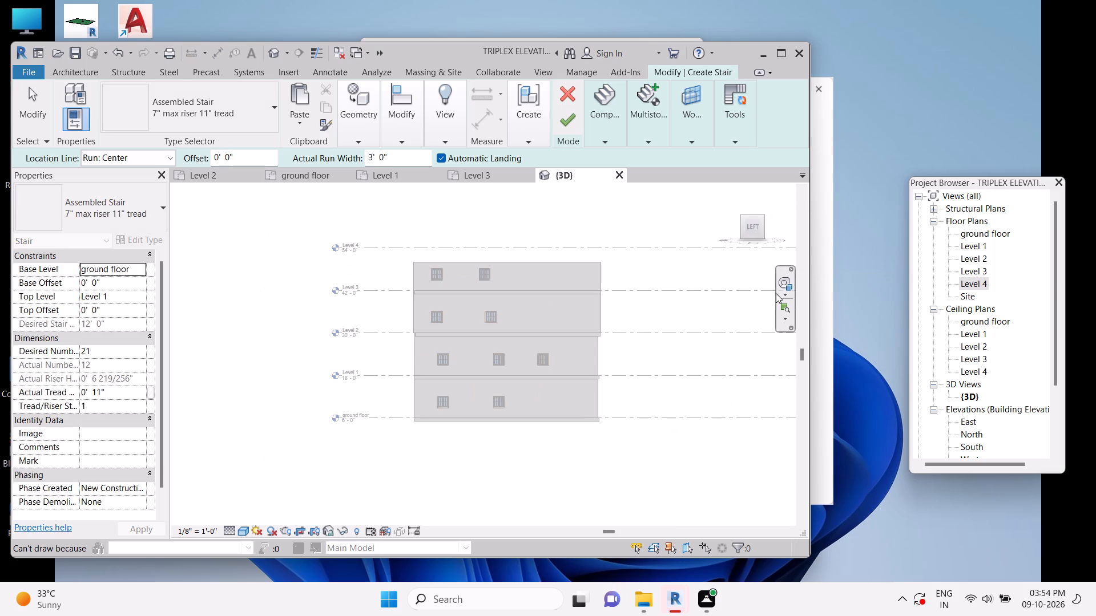
left_click(758, 229)
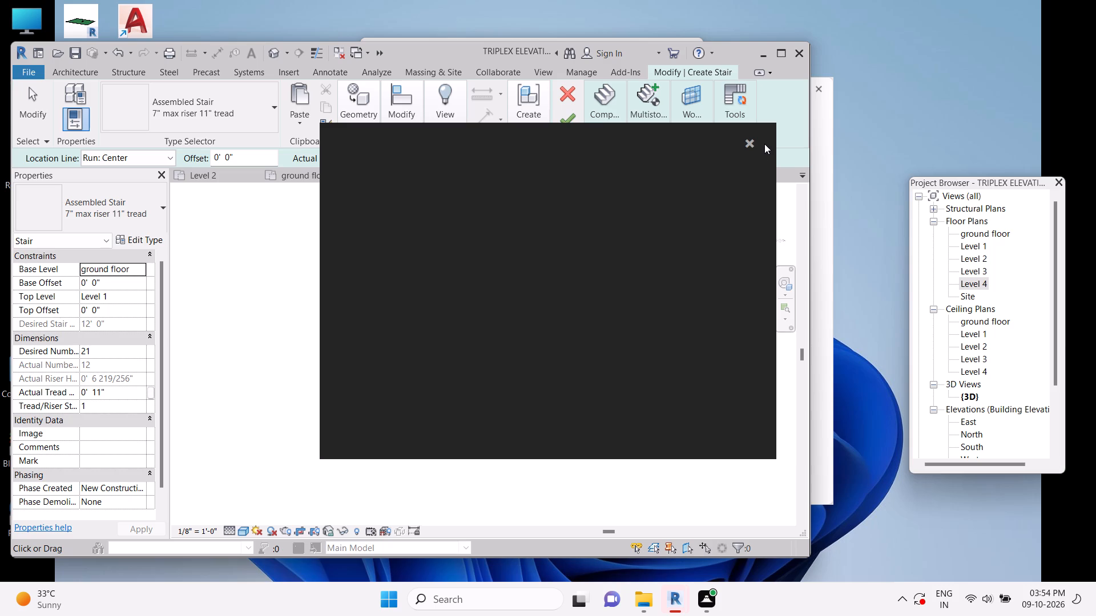
left_click(751, 145)
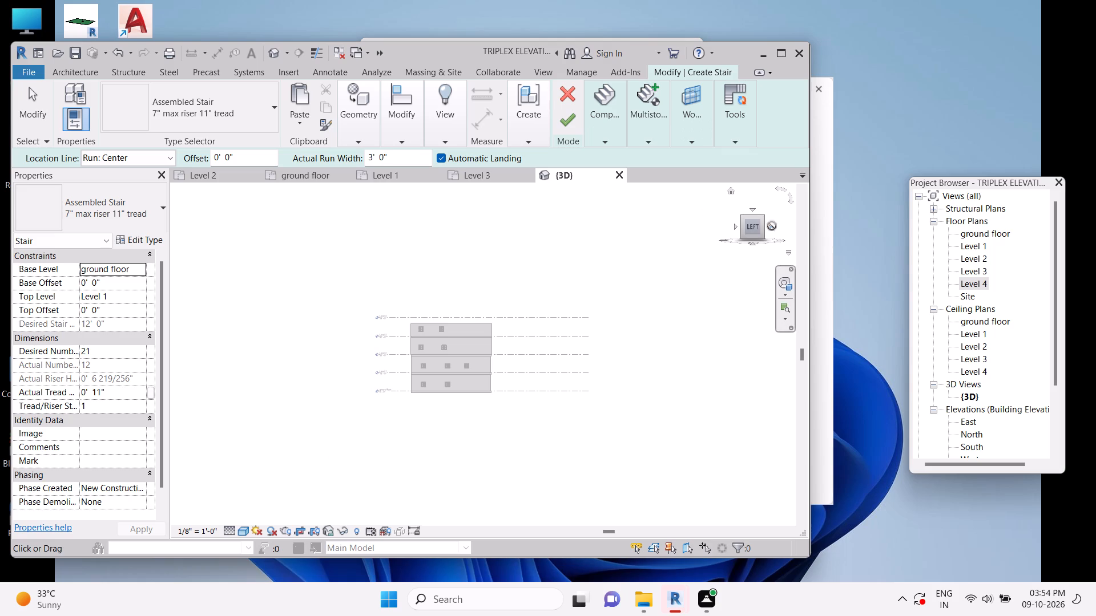
left_click(761, 232)
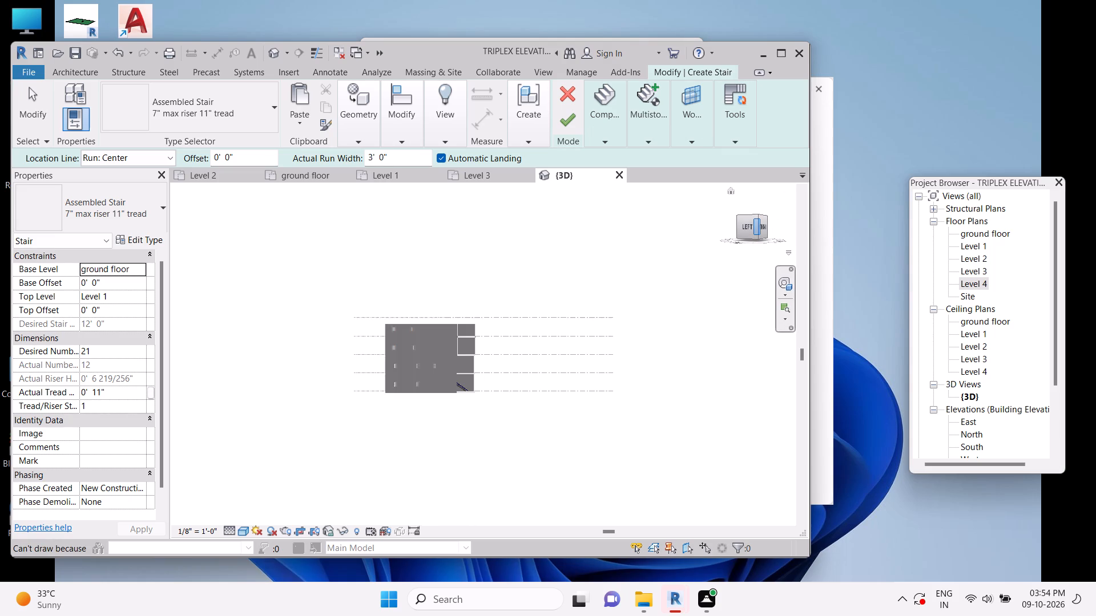
scroll(538, 376, "up", 4)
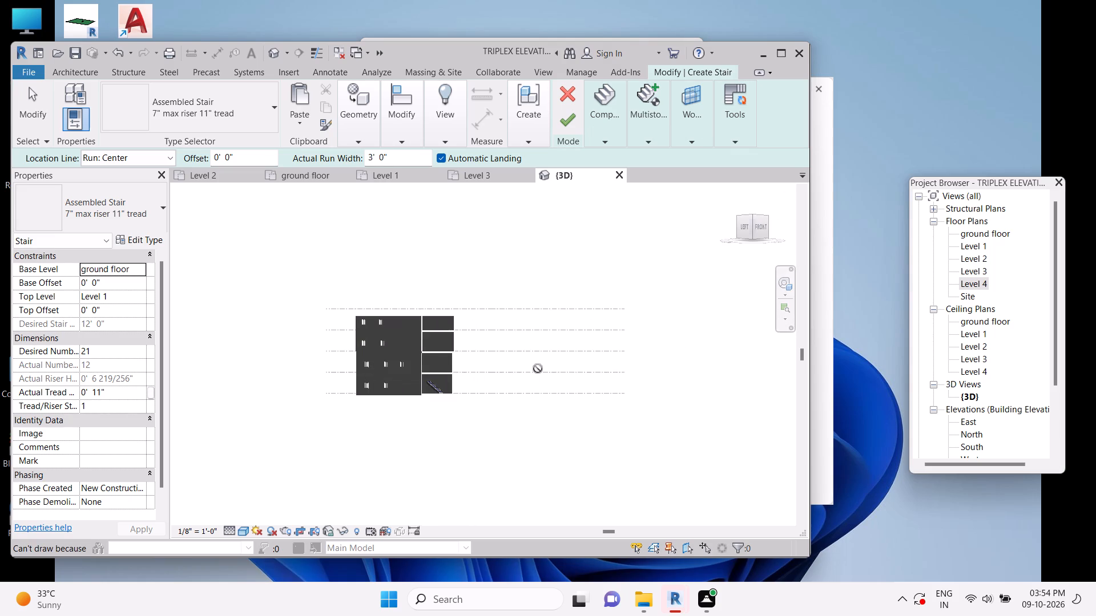
scroll(538, 356, "up", 2)
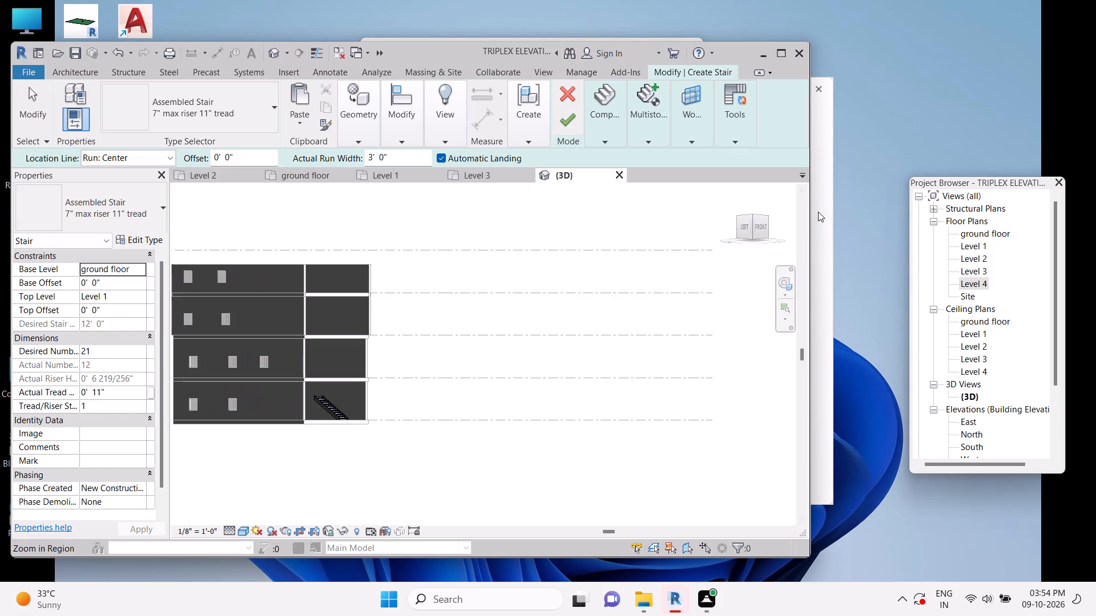
left_click(763, 230)
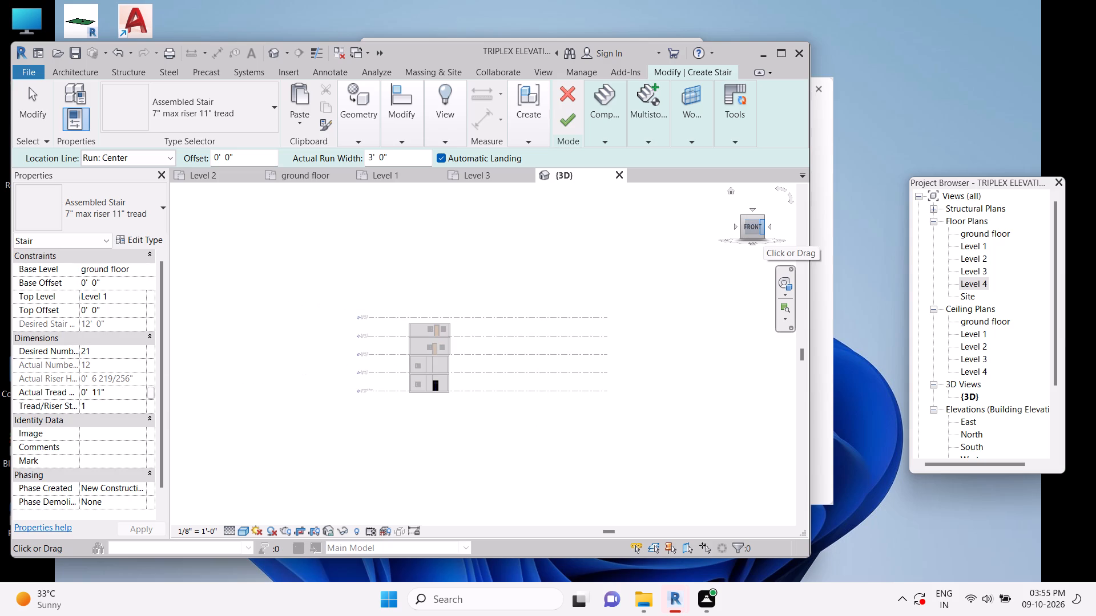
scroll(401, 453, "up", 3)
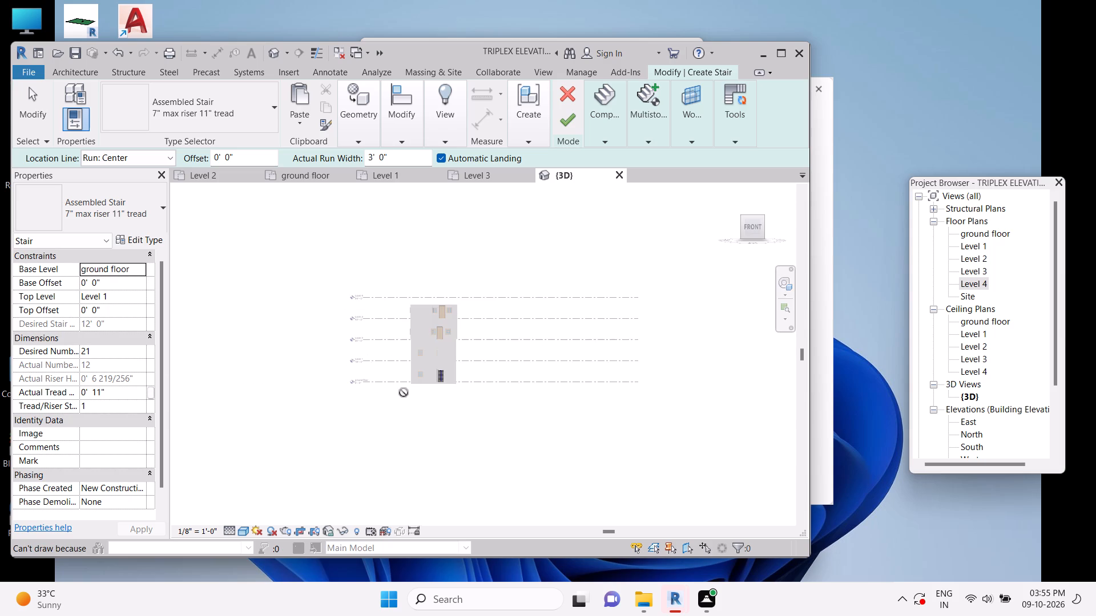
scroll(404, 392, "up", 5)
middle_click_drag(556, 213, 536, 321)
scroll(481, 478, "up", 4)
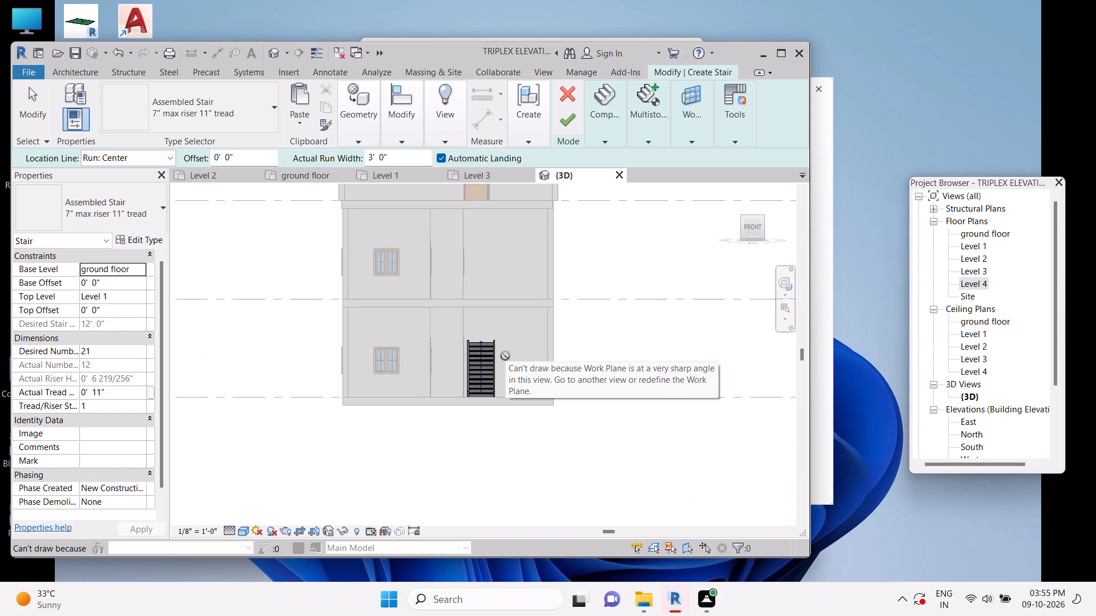
scroll(505, 356, "up", 4)
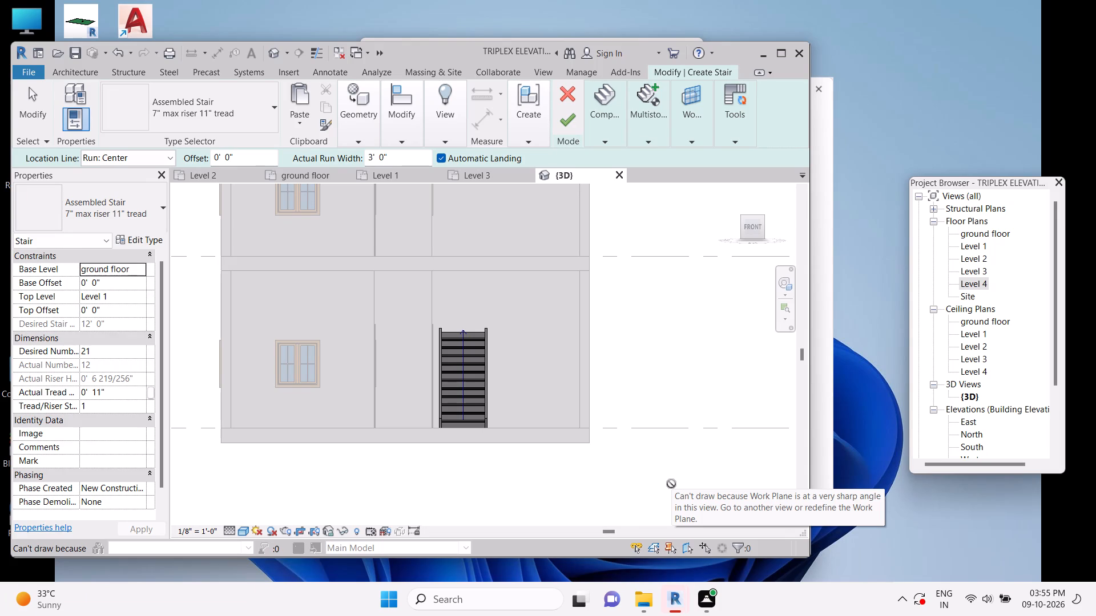
key("Escape")
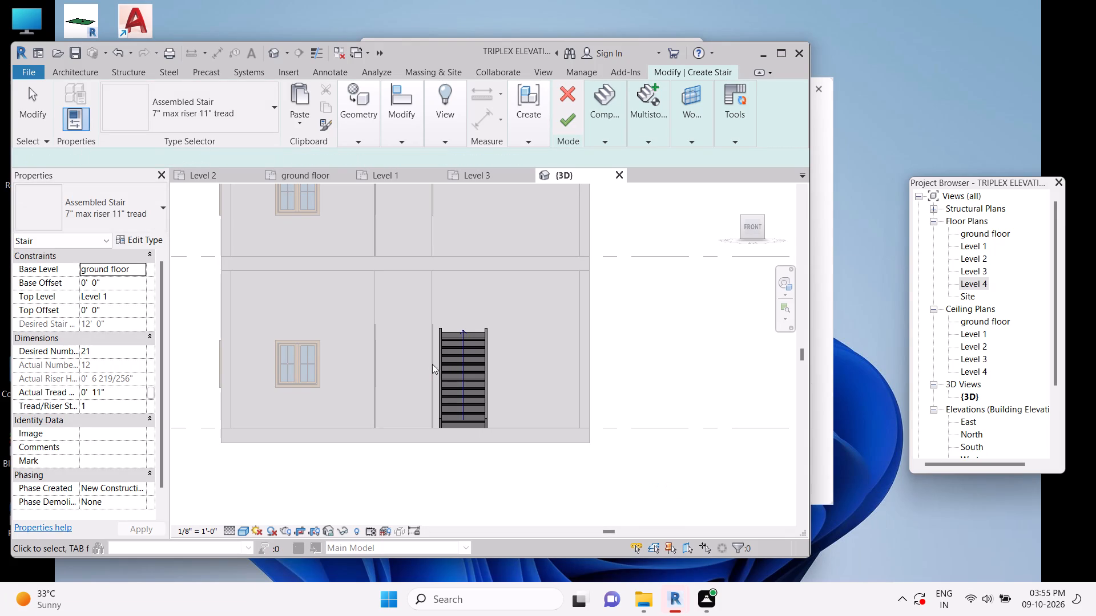
Move the straight stair run sideways toward the building's right side, until its offset dimension reads 7' 0".
left_click(455, 361)
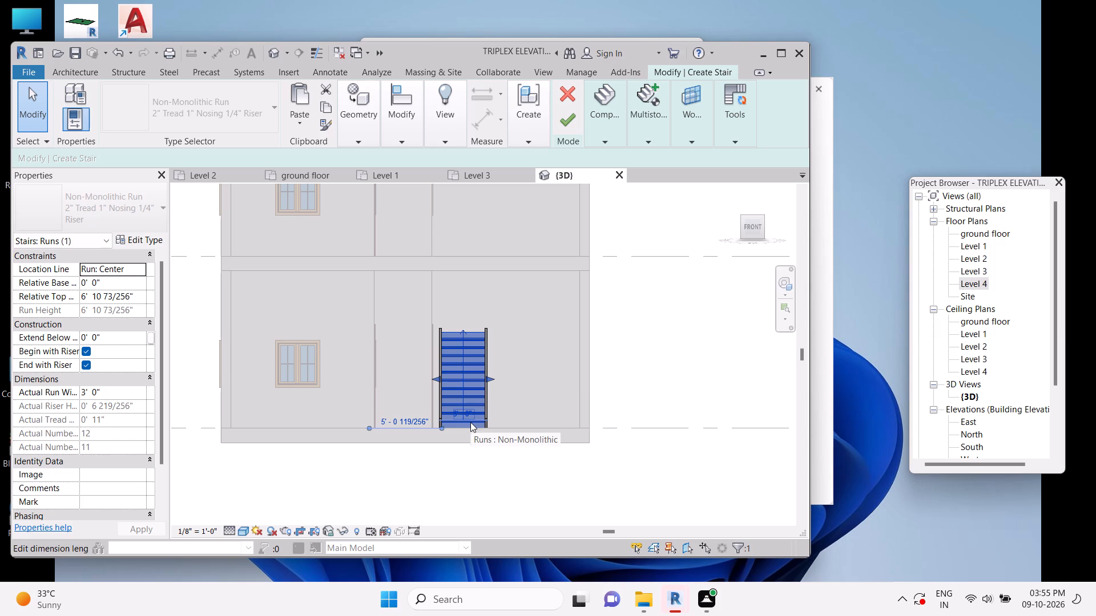
scroll(575, 361, "down", 3)
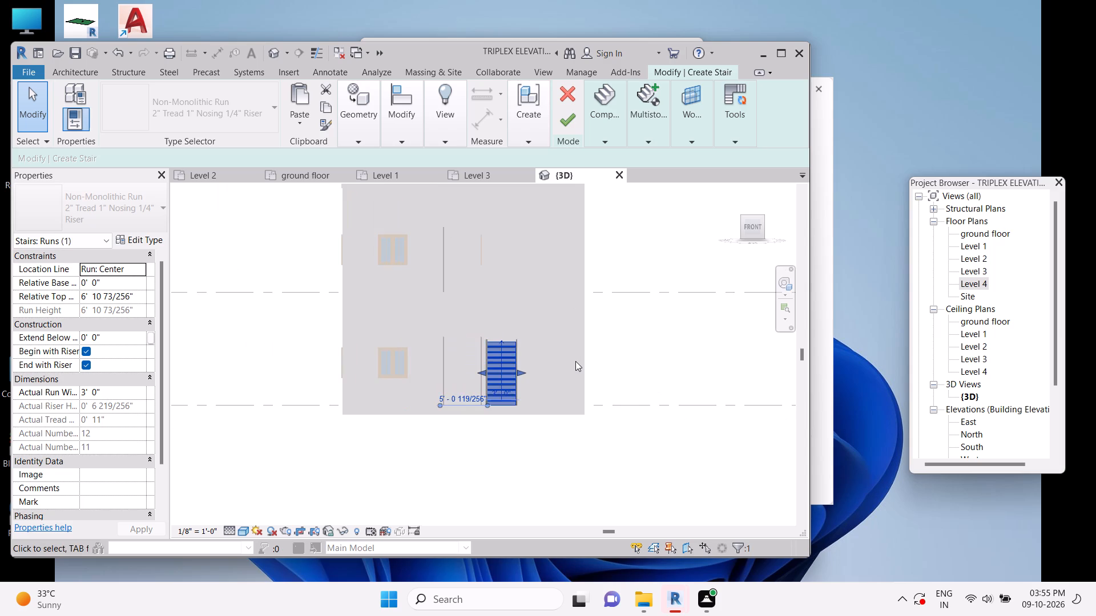
scroll(575, 361, "down", 2)
middle_click_drag(515, 315, 514, 364)
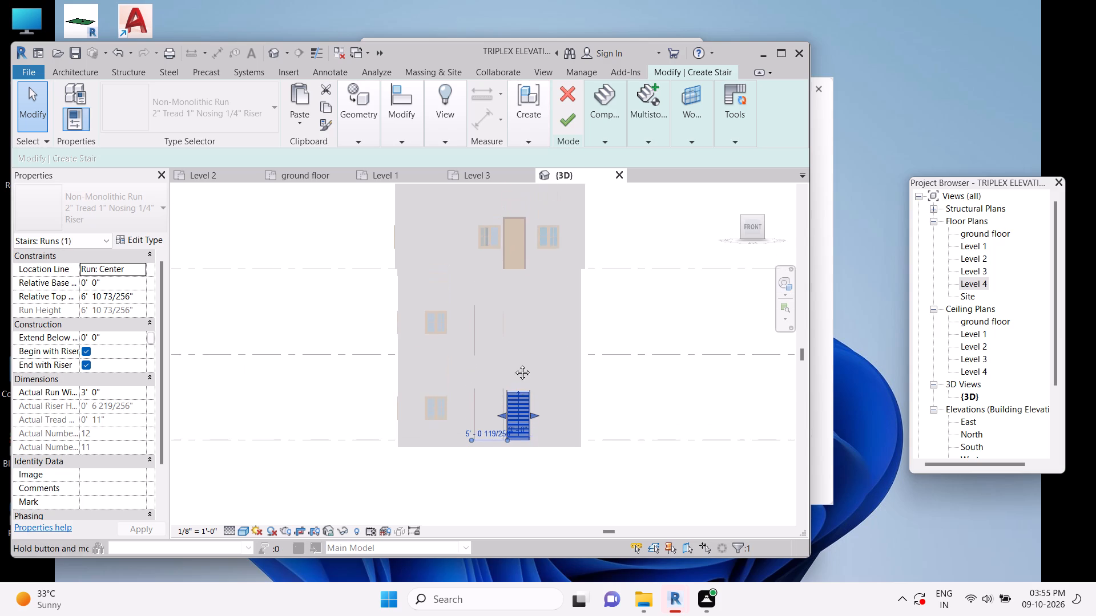
middle_click_drag(514, 364, 510, 413)
scroll(518, 430, "up", 3)
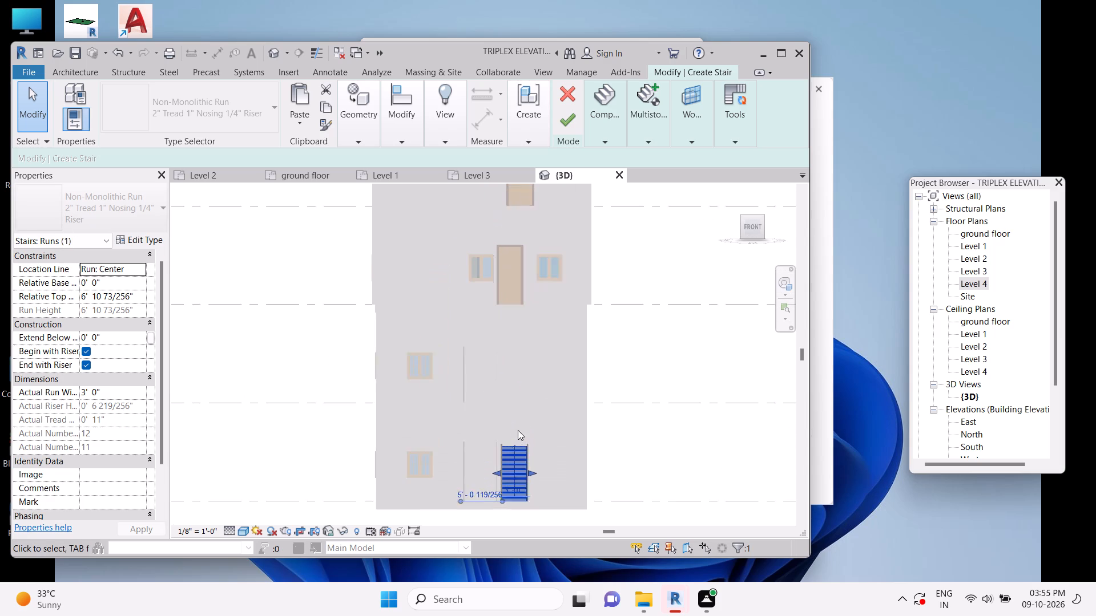
scroll(518, 430, "up", 3)
middle_click_drag(502, 433, 515, 377)
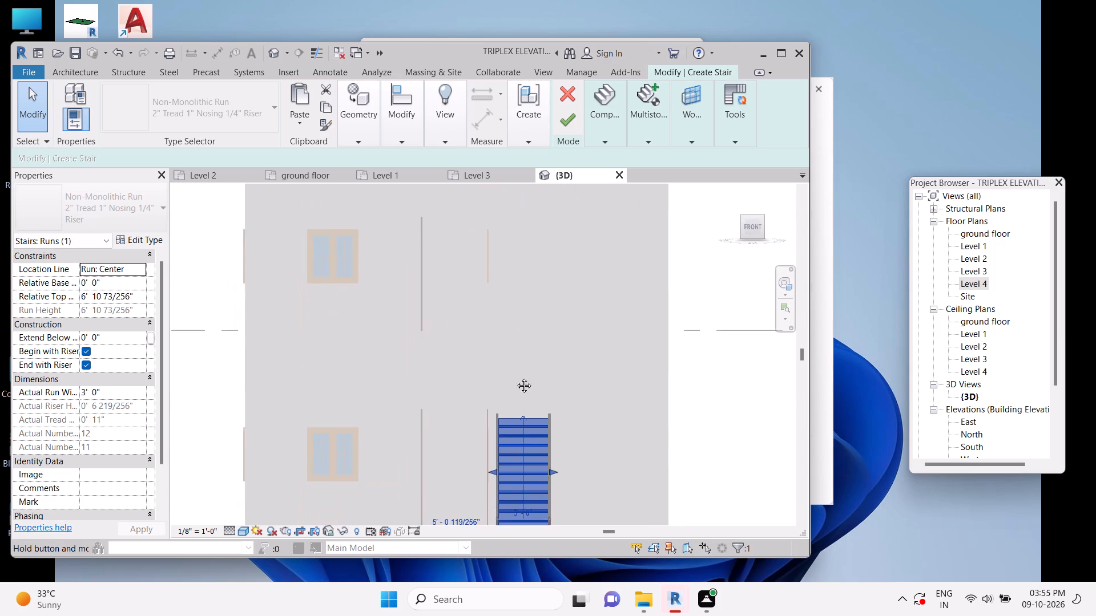
middle_click_drag(515, 377, 519, 360)
scroll(519, 360, "up", 1)
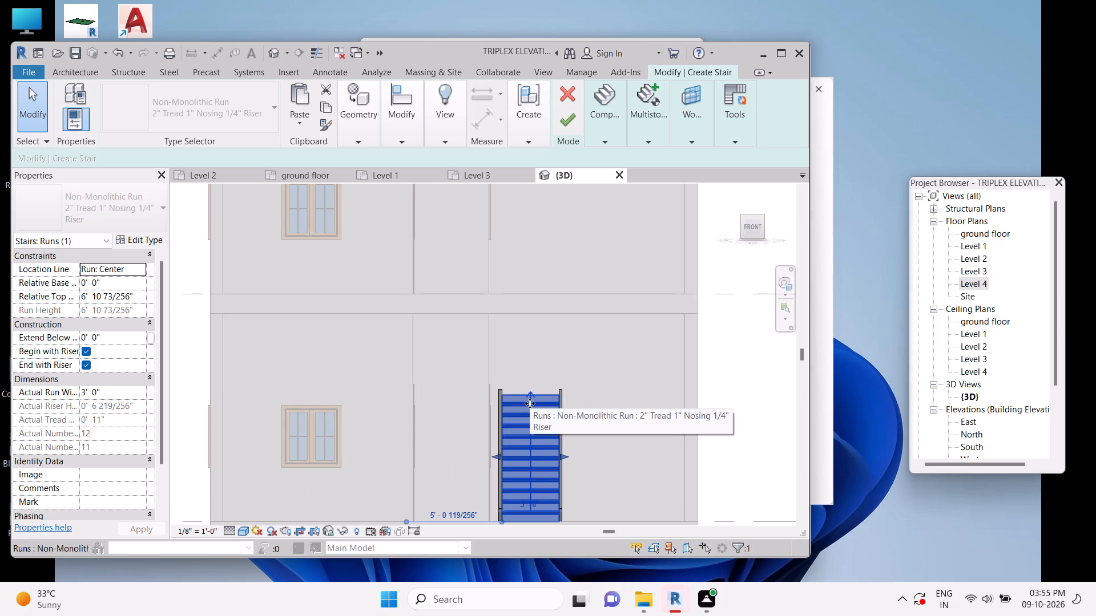
left_click(533, 394)
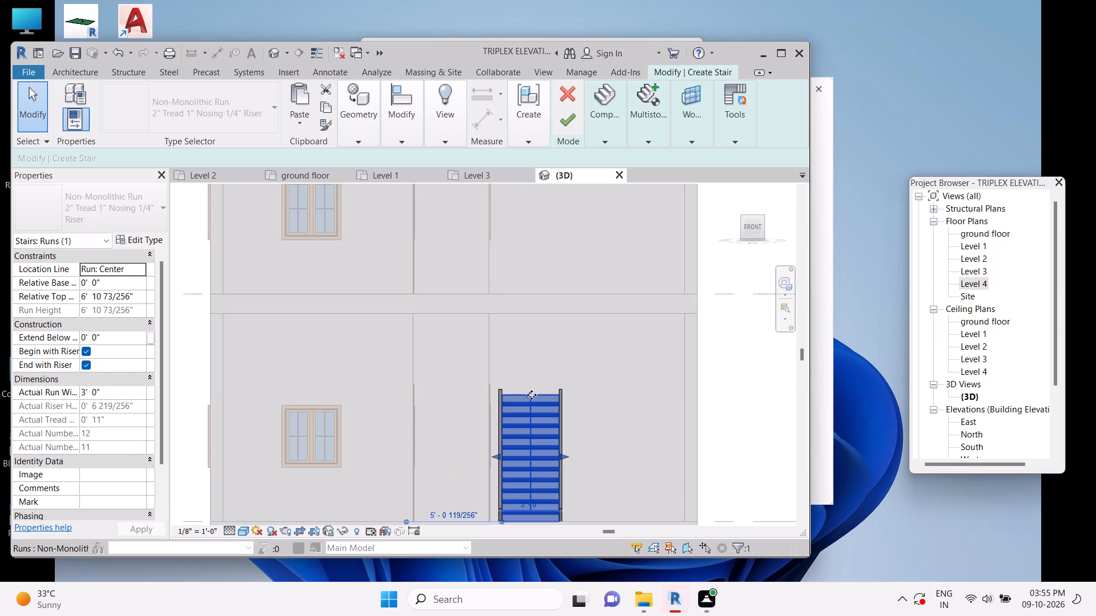
left_click(531, 395)
left_click_drag(531, 388, 566, 384)
left_click(566, 384)
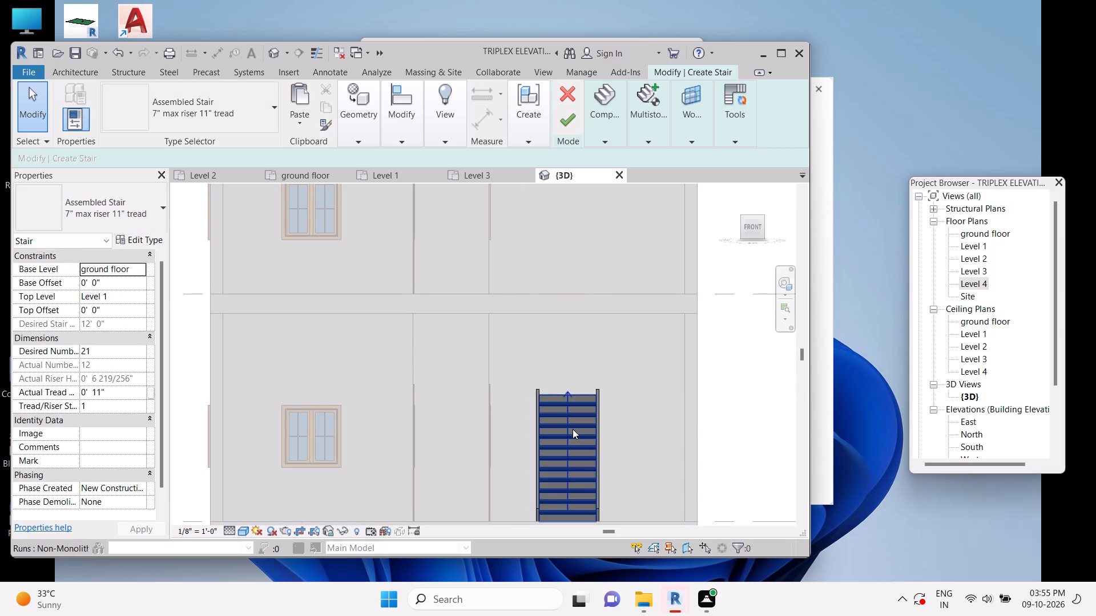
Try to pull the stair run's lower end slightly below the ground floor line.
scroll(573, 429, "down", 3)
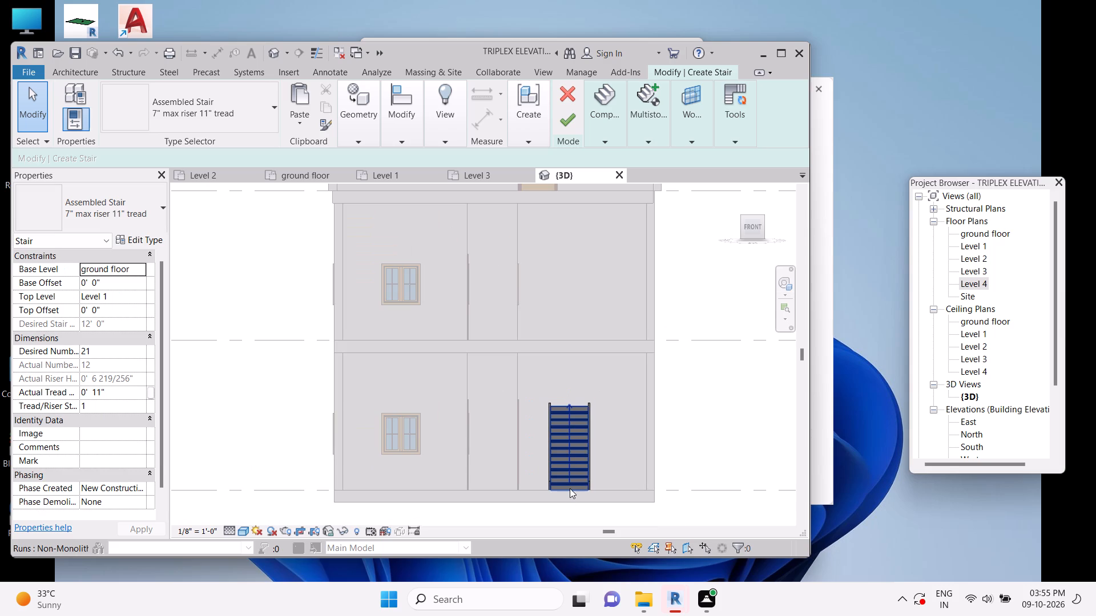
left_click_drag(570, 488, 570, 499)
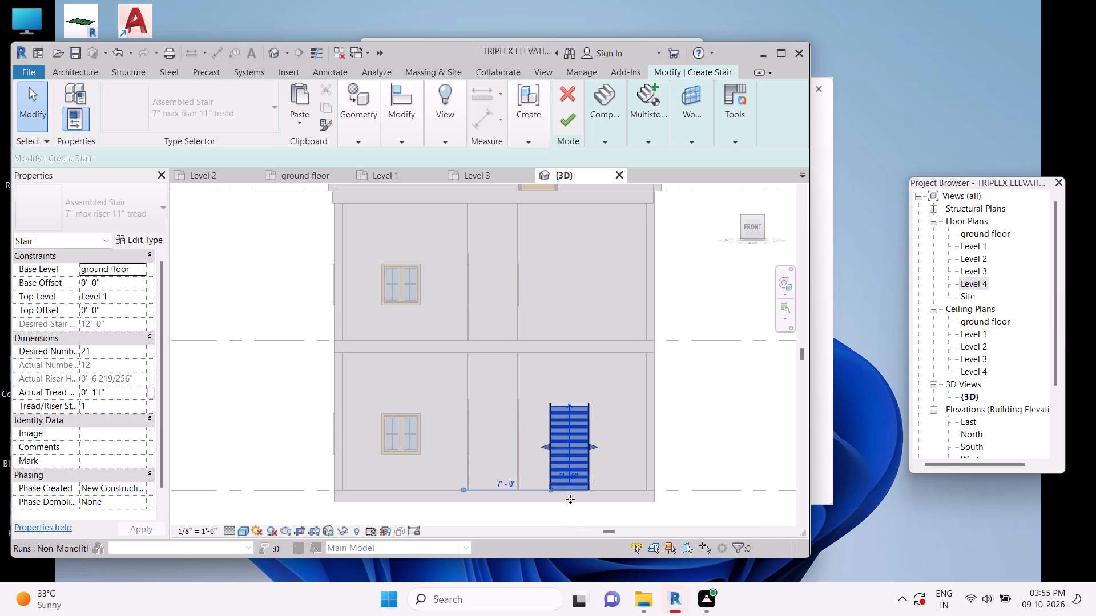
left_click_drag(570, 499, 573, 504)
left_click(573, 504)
Widen the stair run on its right side to an actual run width of 3' 4 1/4".
left_click(575, 490)
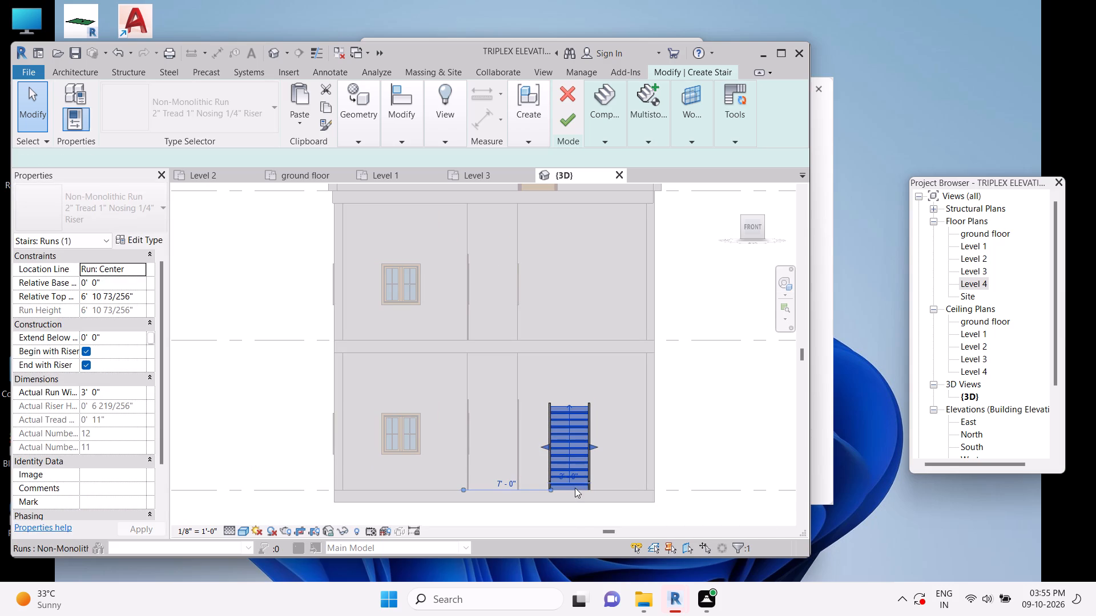
left_click(593, 448)
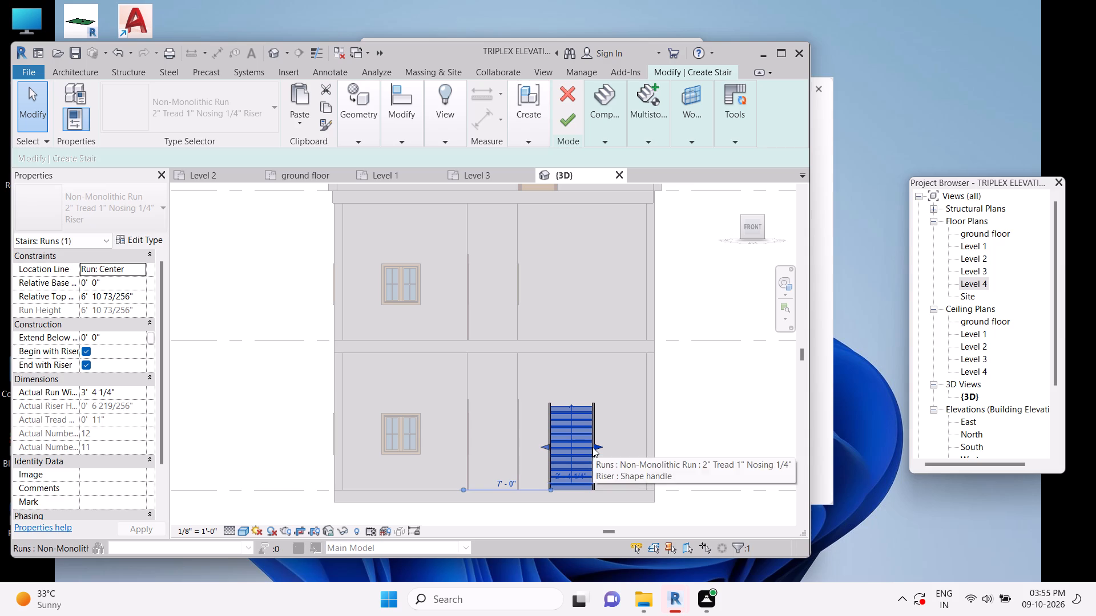
left_click(593, 447)
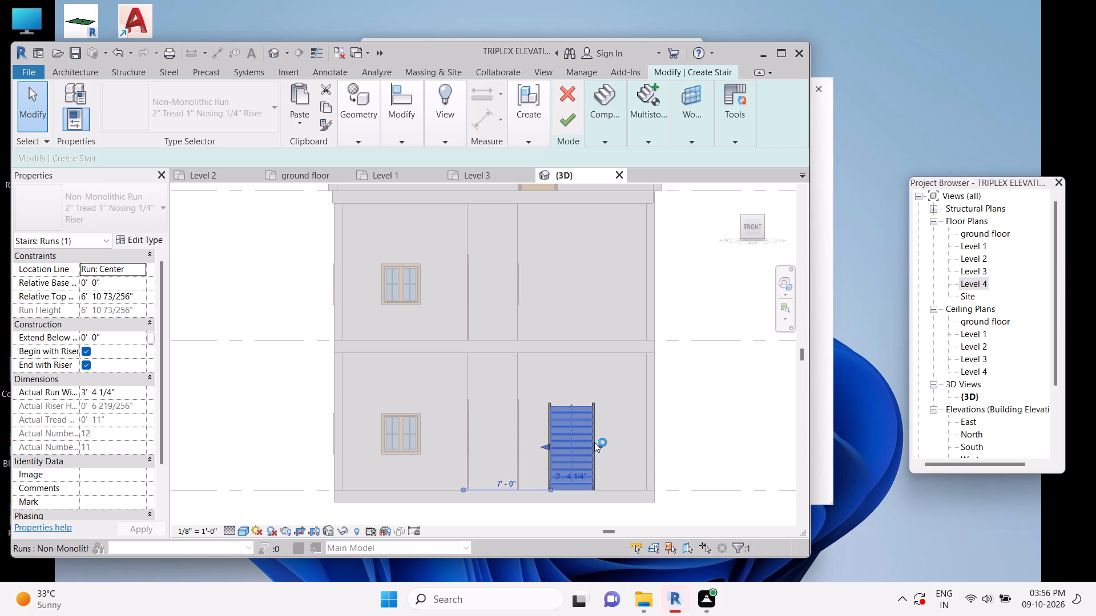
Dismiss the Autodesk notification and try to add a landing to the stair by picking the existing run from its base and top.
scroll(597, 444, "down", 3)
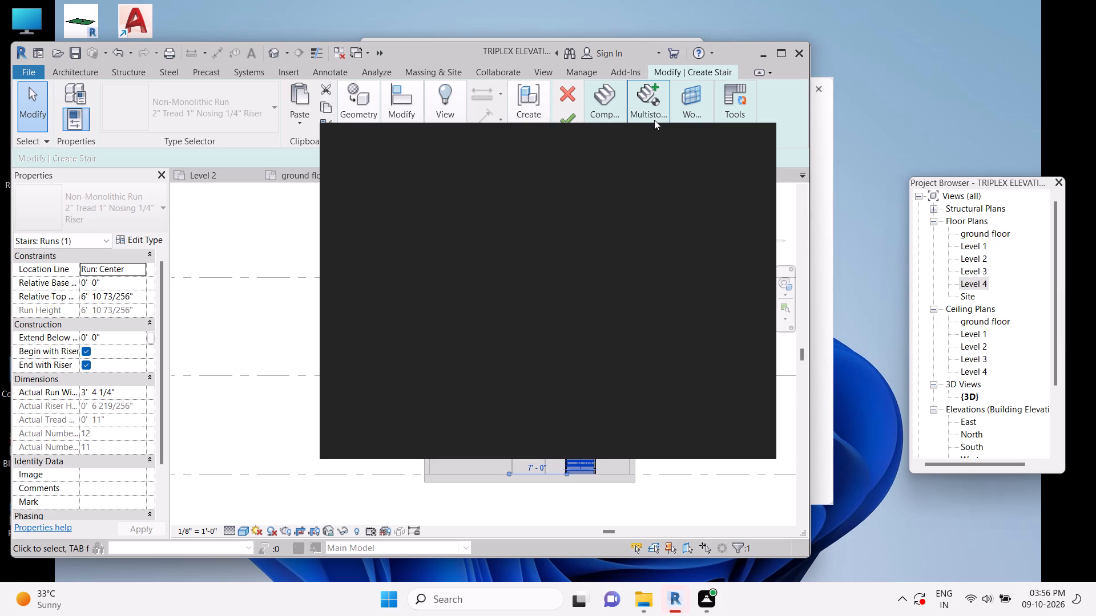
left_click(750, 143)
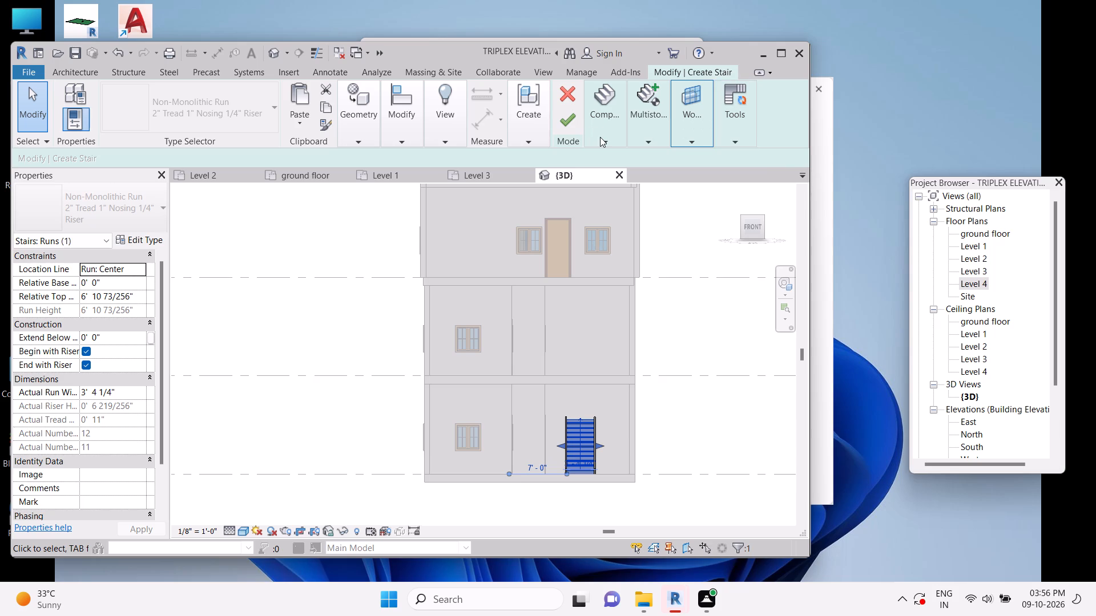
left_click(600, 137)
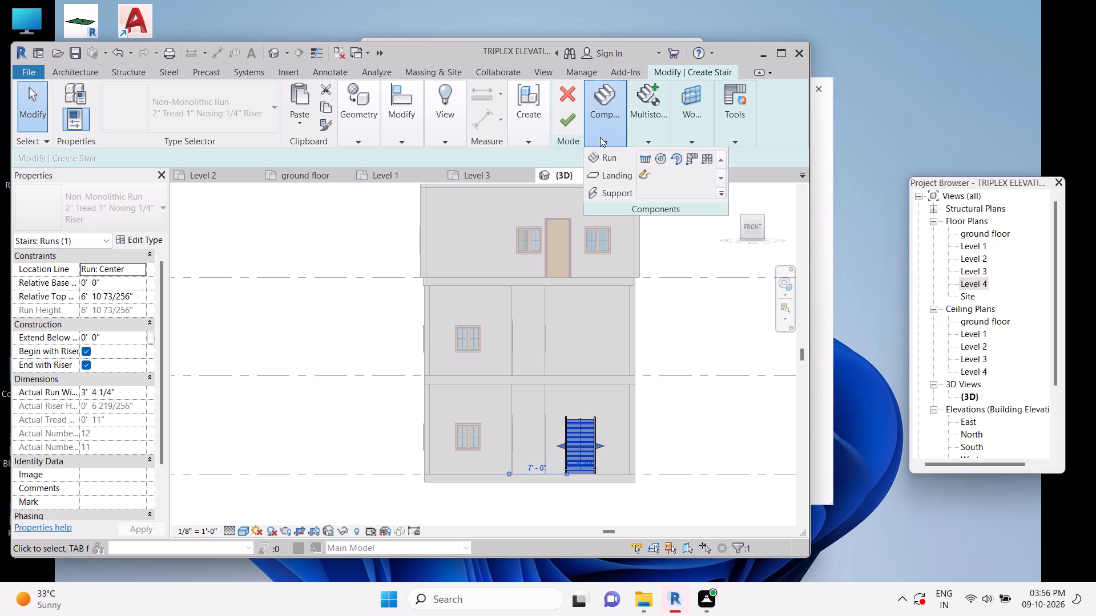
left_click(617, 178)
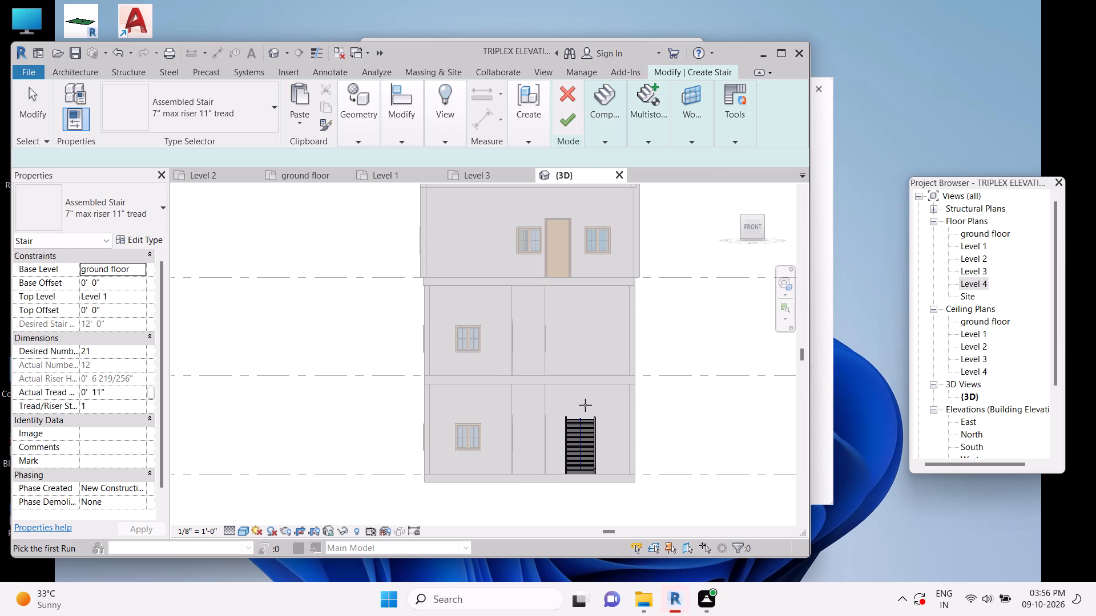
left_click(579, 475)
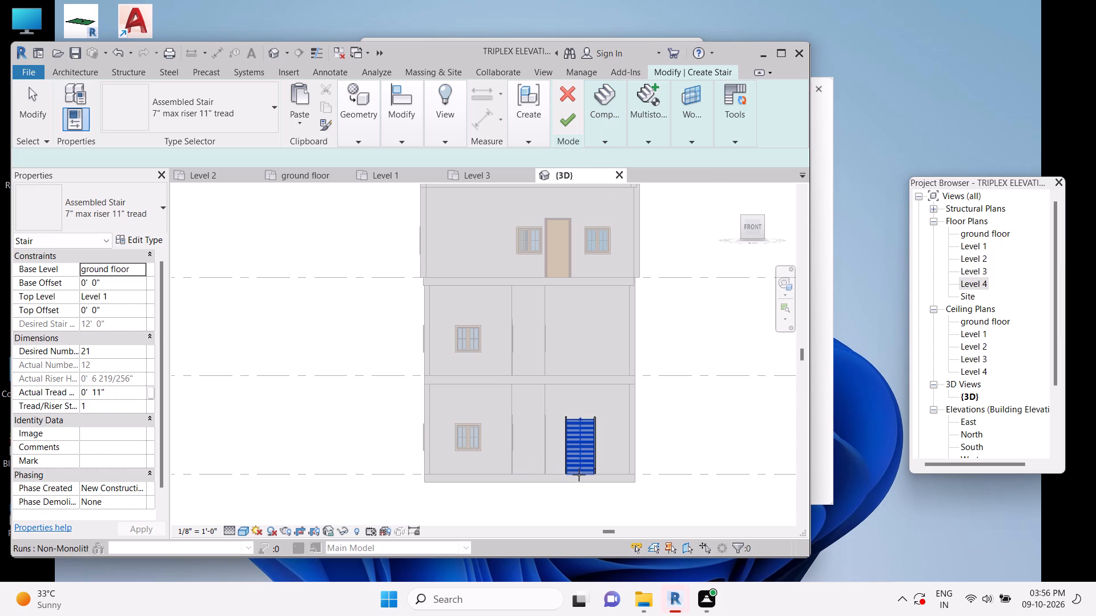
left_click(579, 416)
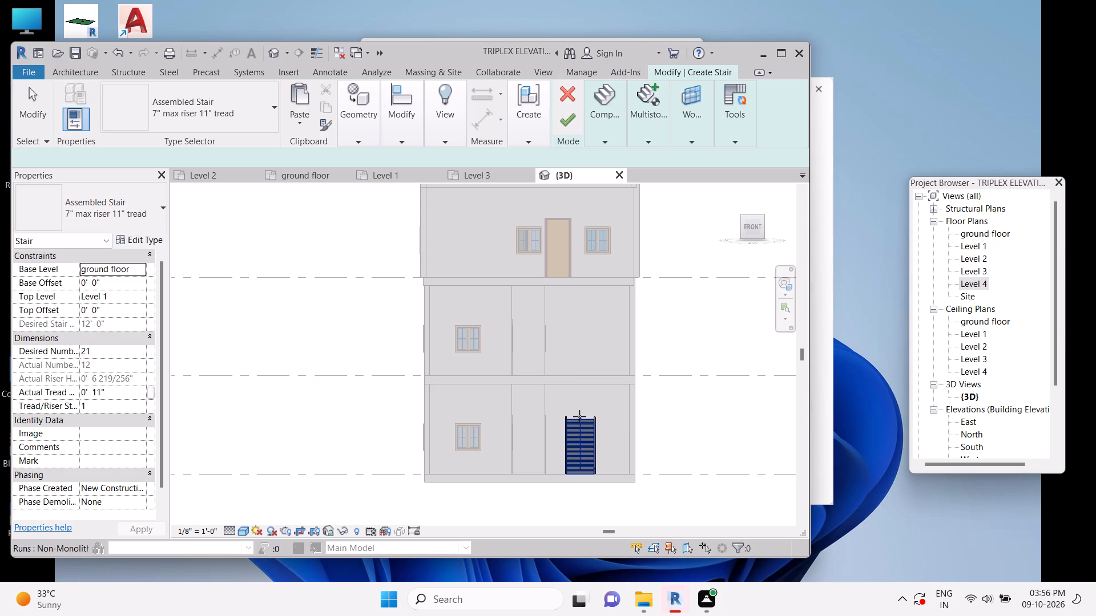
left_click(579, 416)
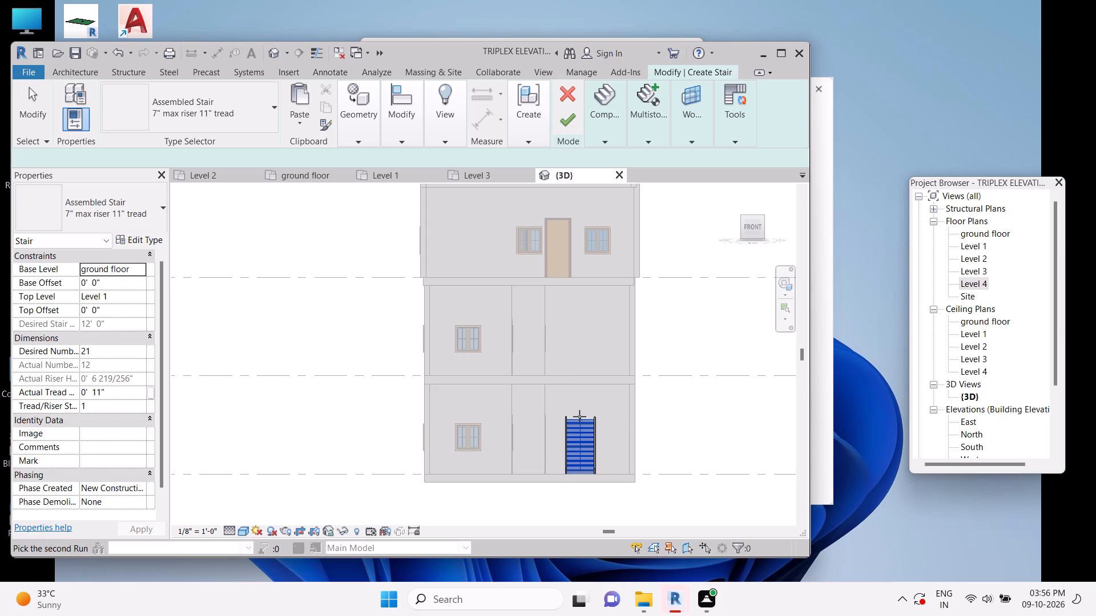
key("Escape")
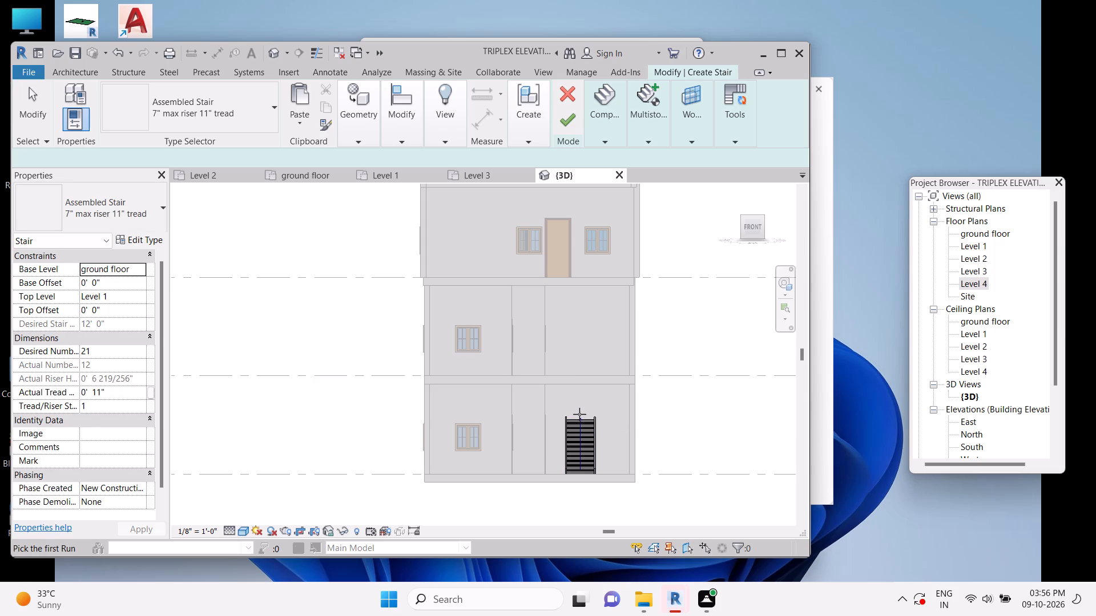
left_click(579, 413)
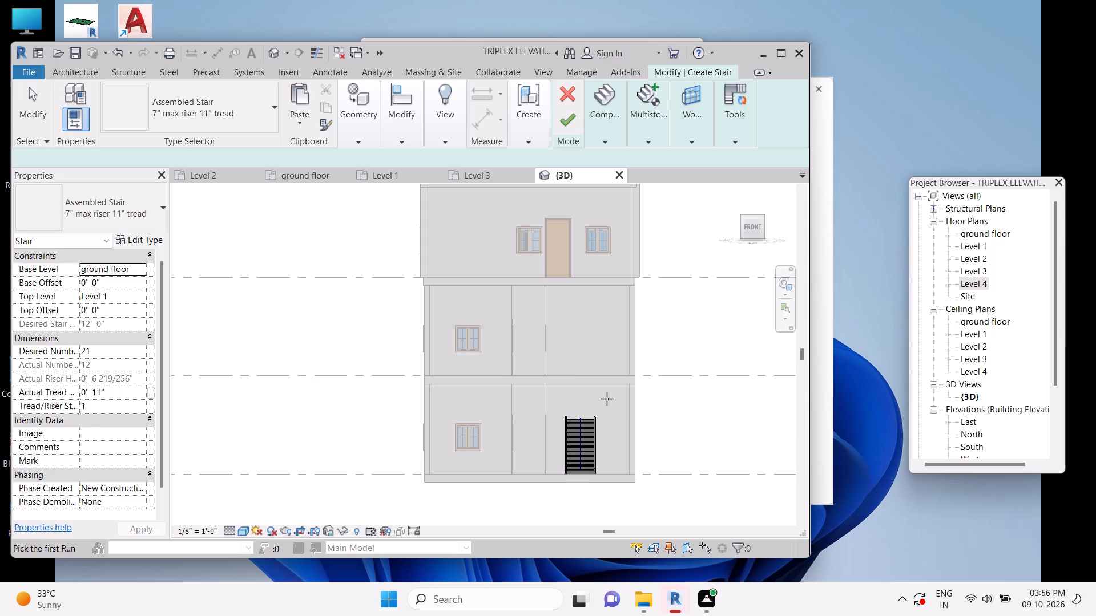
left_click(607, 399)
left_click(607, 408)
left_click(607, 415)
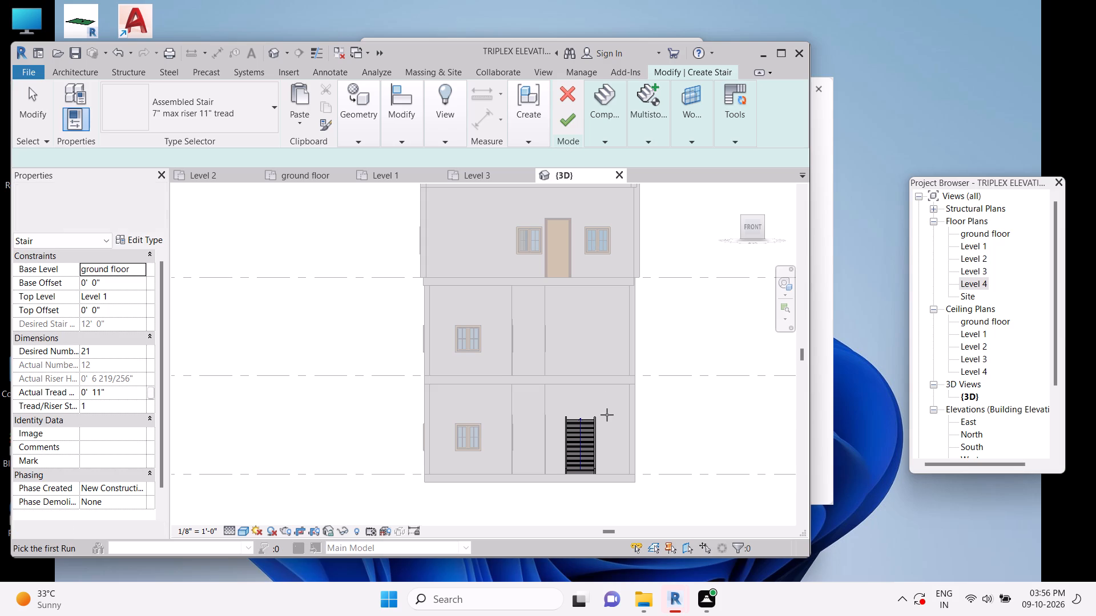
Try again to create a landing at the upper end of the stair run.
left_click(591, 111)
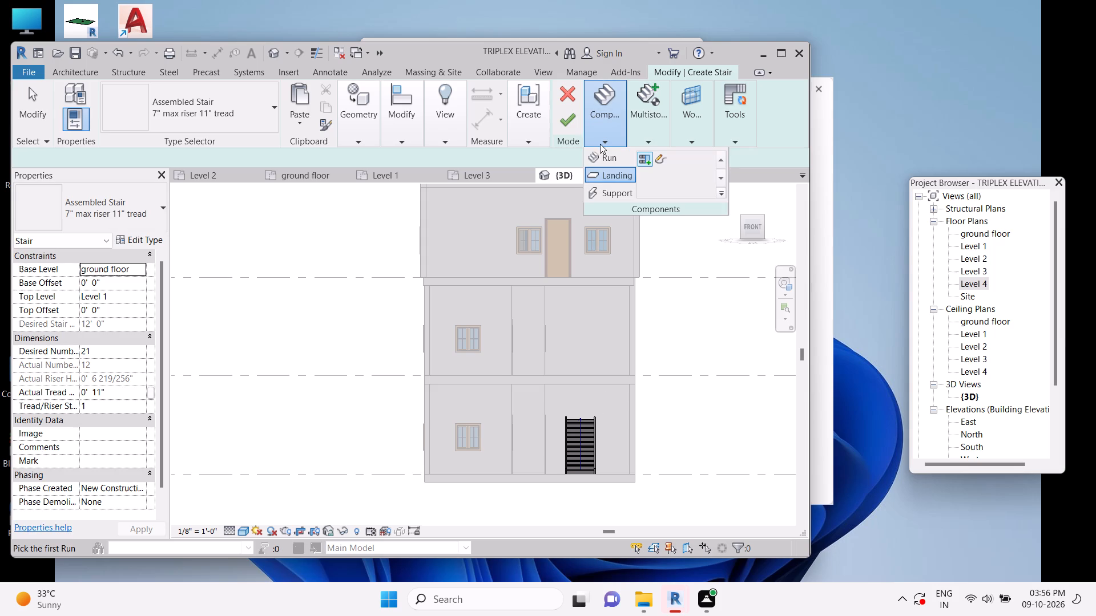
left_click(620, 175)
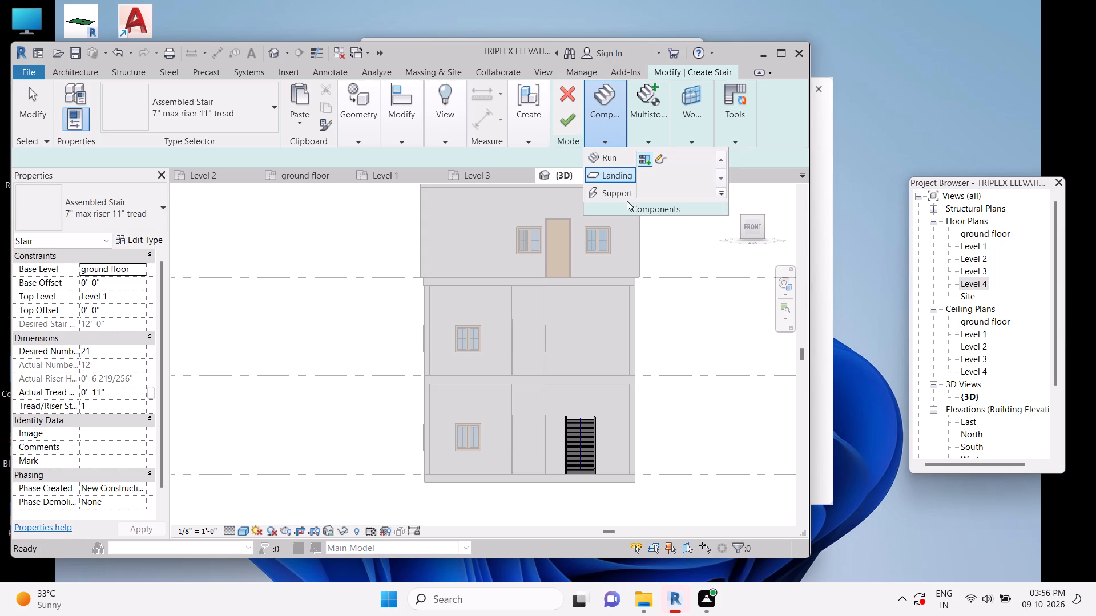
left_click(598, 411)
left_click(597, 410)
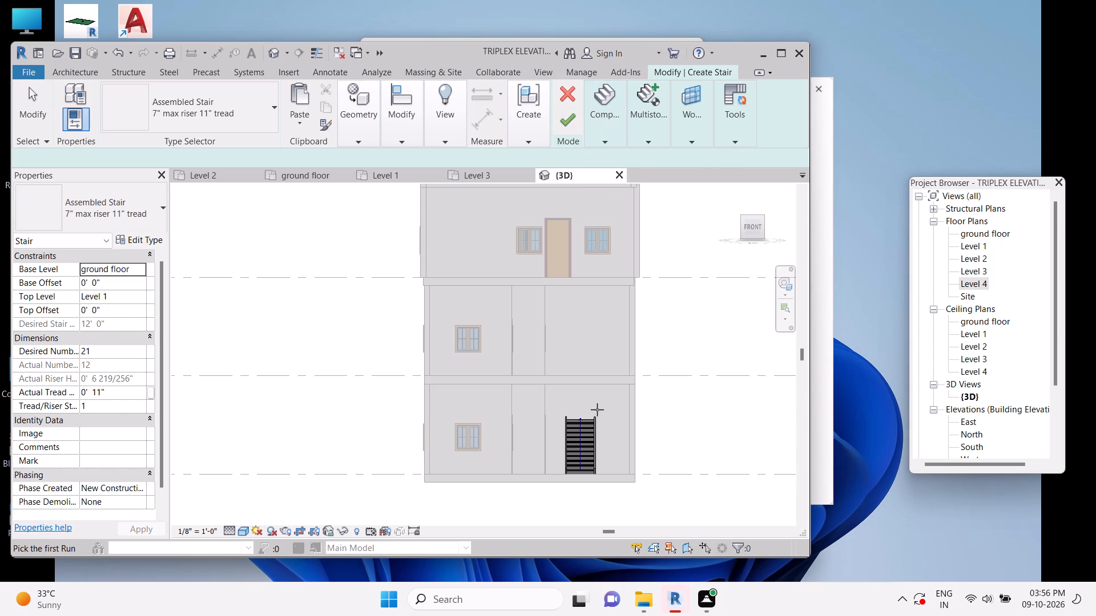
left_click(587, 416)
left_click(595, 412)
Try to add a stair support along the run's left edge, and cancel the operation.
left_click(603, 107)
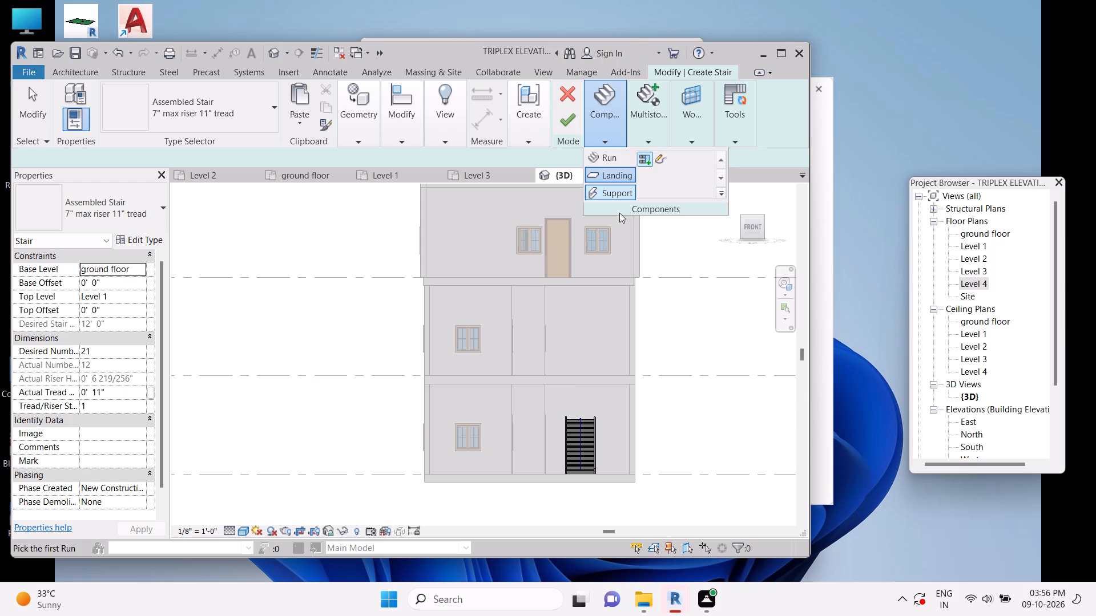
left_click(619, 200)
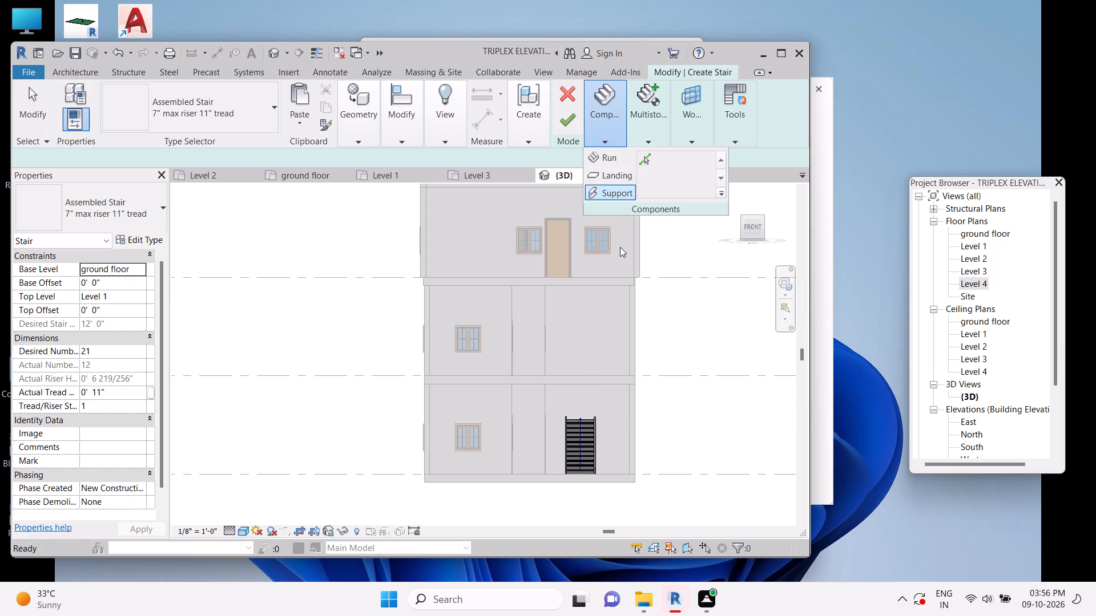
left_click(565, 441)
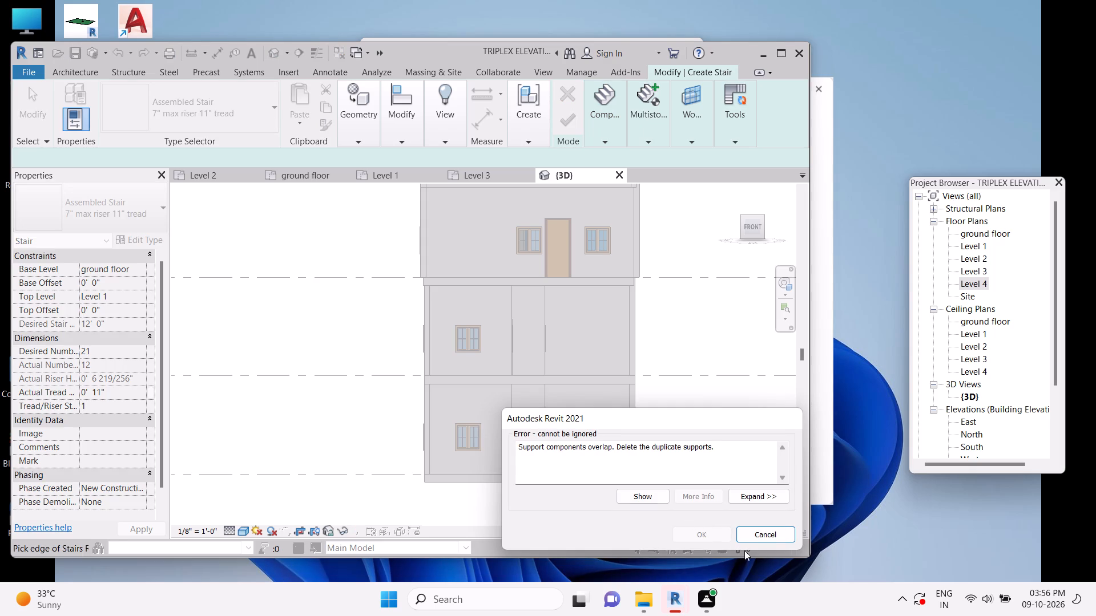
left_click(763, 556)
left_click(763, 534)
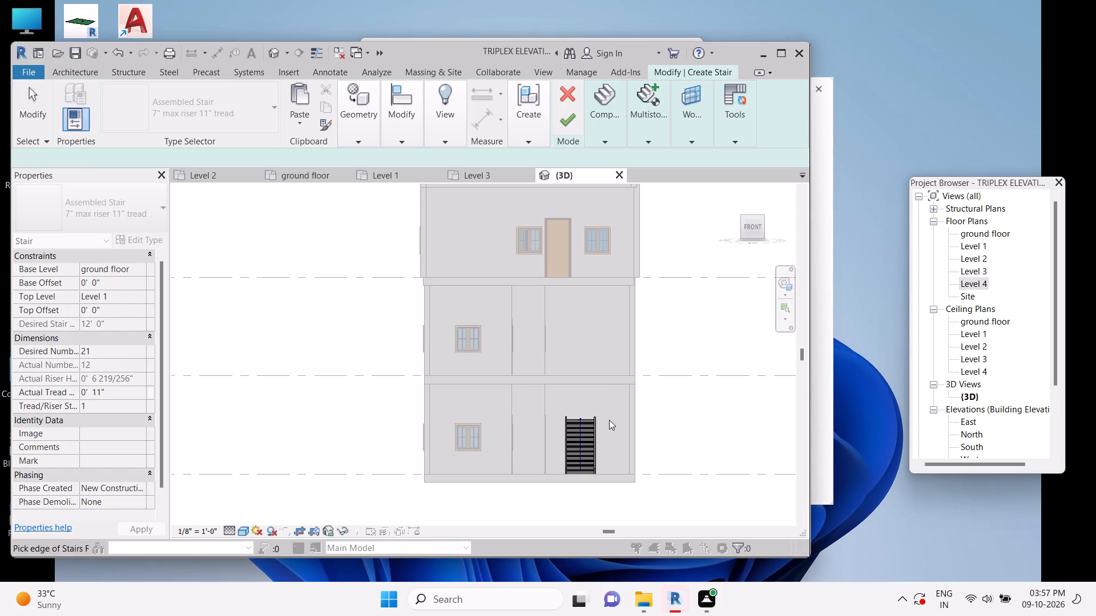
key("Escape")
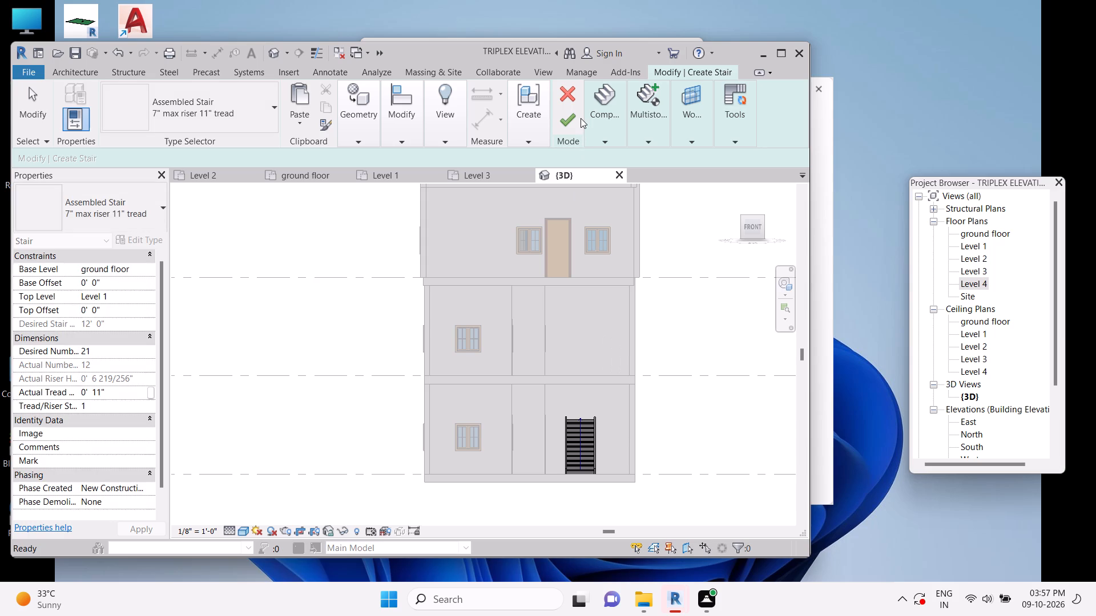
Finish the stair edit and check the completed stair with its railings against the front facade in 3D.
left_click(566, 125)
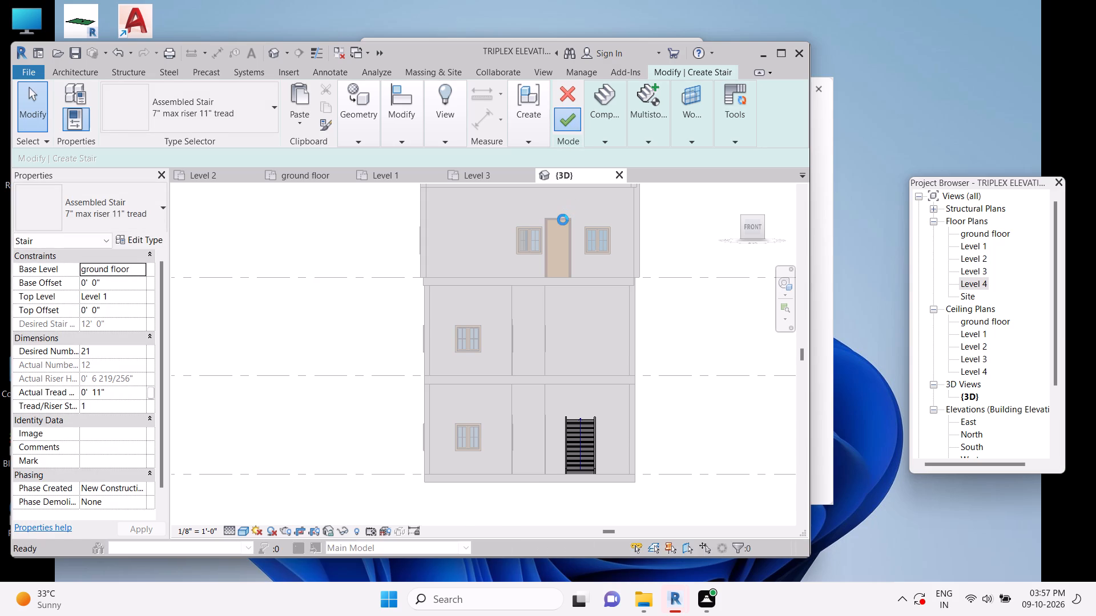
scroll(558, 221, "down", 3)
scroll(558, 221, "up", 2)
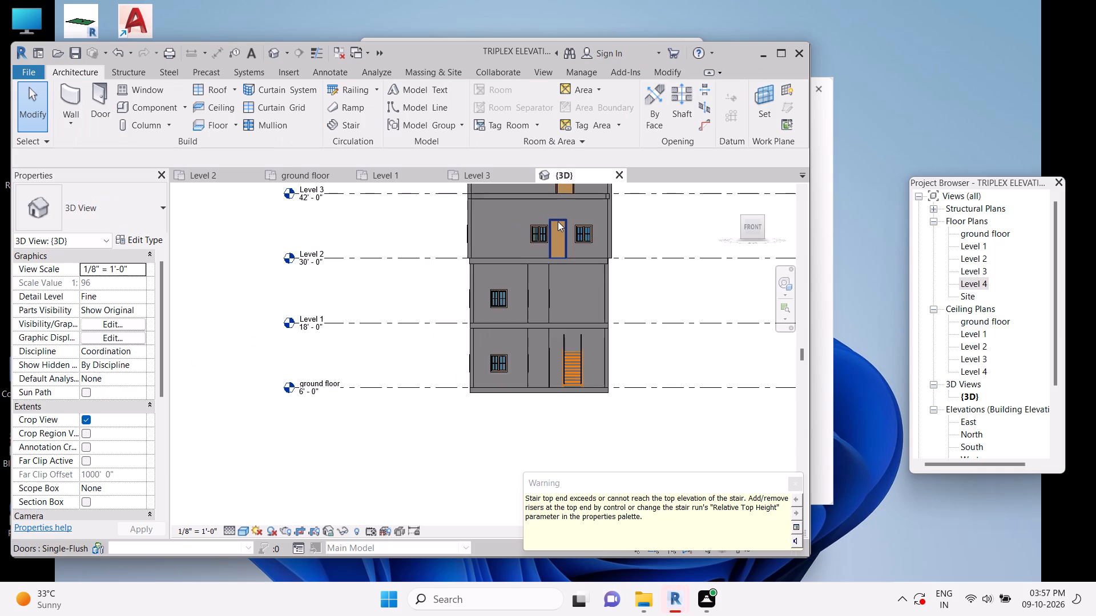
scroll(558, 221, "up", 1)
scroll(558, 221, "down", 3)
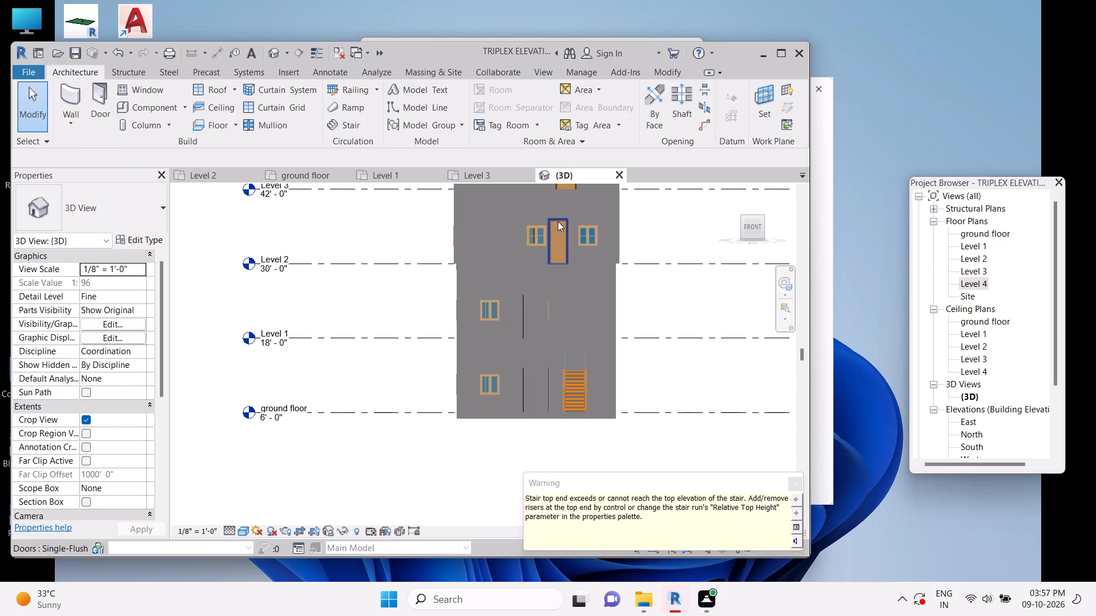
Delete the stair in front of the ground floor facade in the 3D view.
left_click(581, 369)
key("Delete")
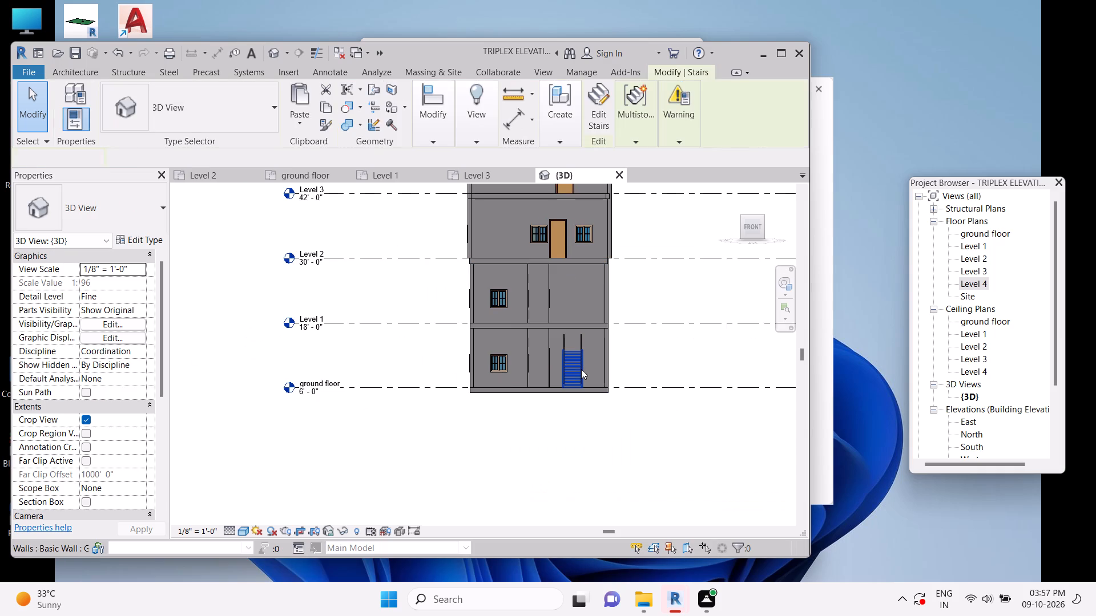
left_click(559, 455)
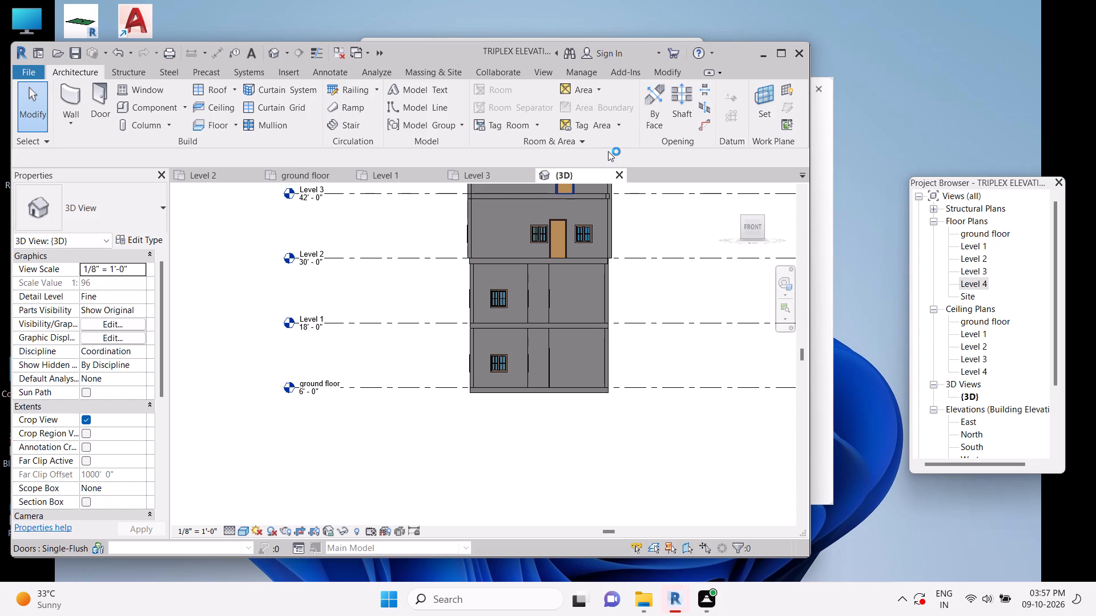
Open the ground floor plan and start a new stair.
left_click(302, 178)
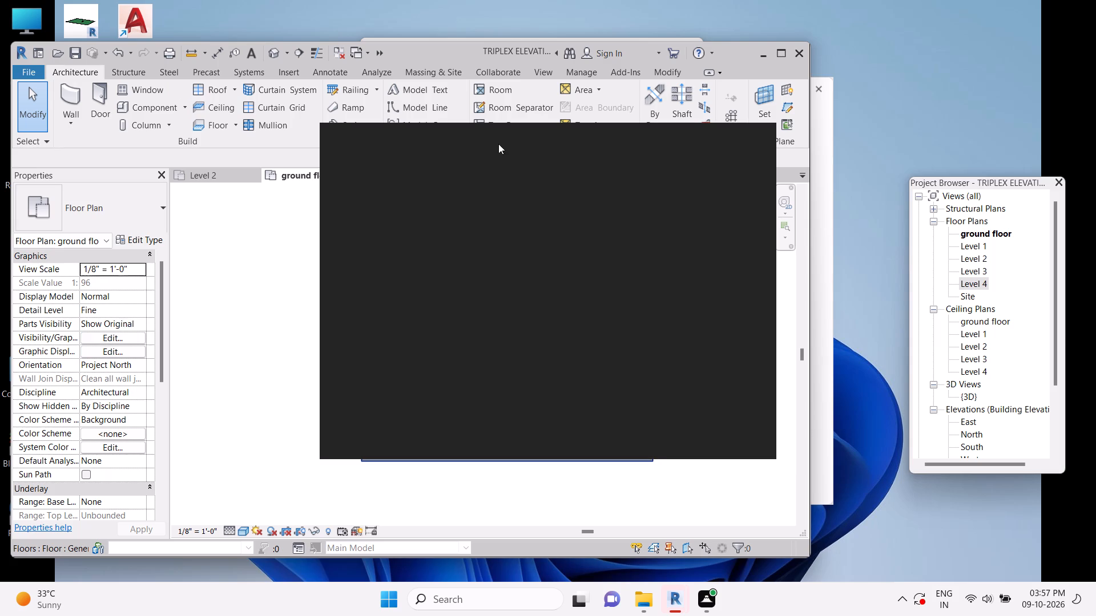
left_click(753, 143)
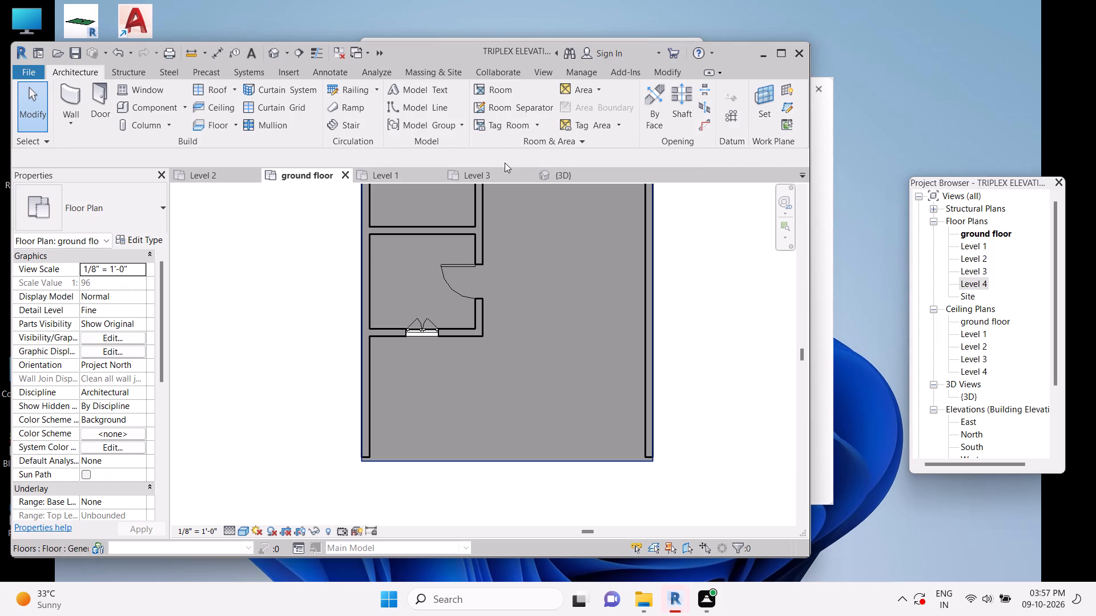
left_click(359, 124)
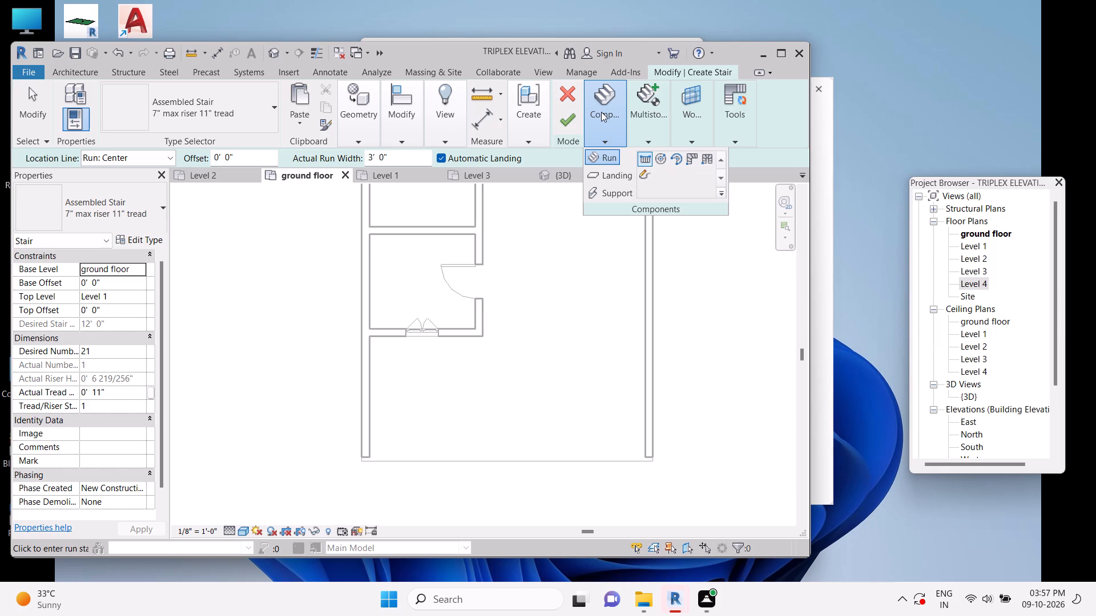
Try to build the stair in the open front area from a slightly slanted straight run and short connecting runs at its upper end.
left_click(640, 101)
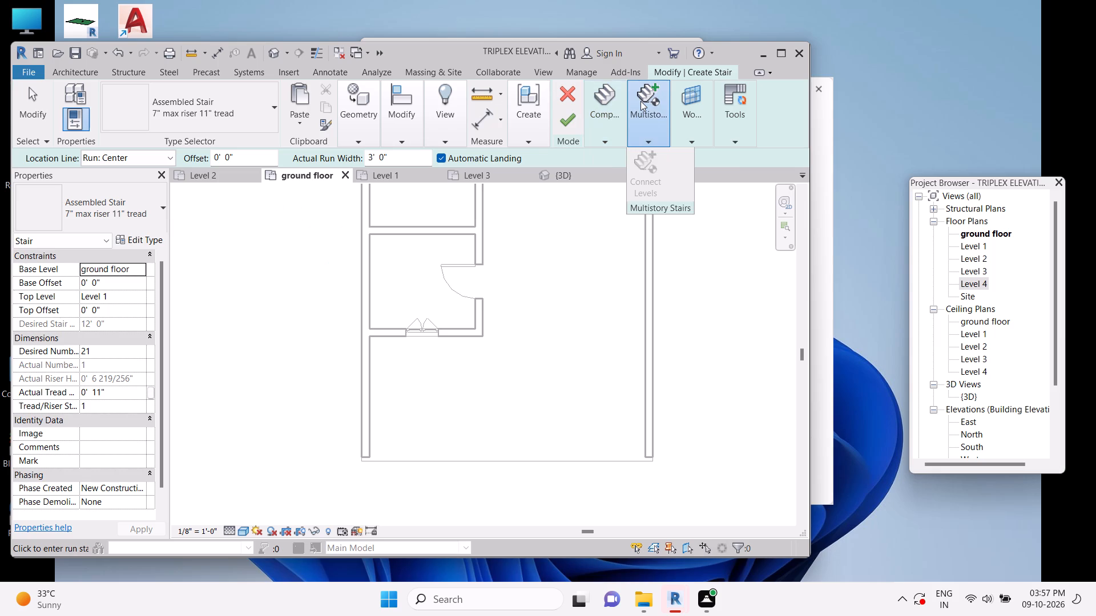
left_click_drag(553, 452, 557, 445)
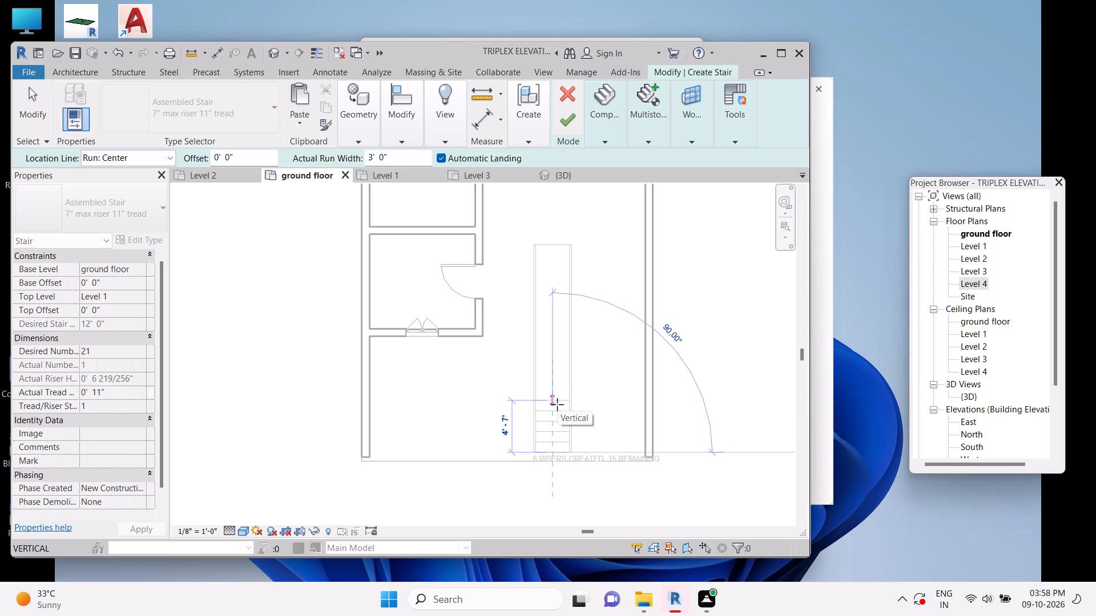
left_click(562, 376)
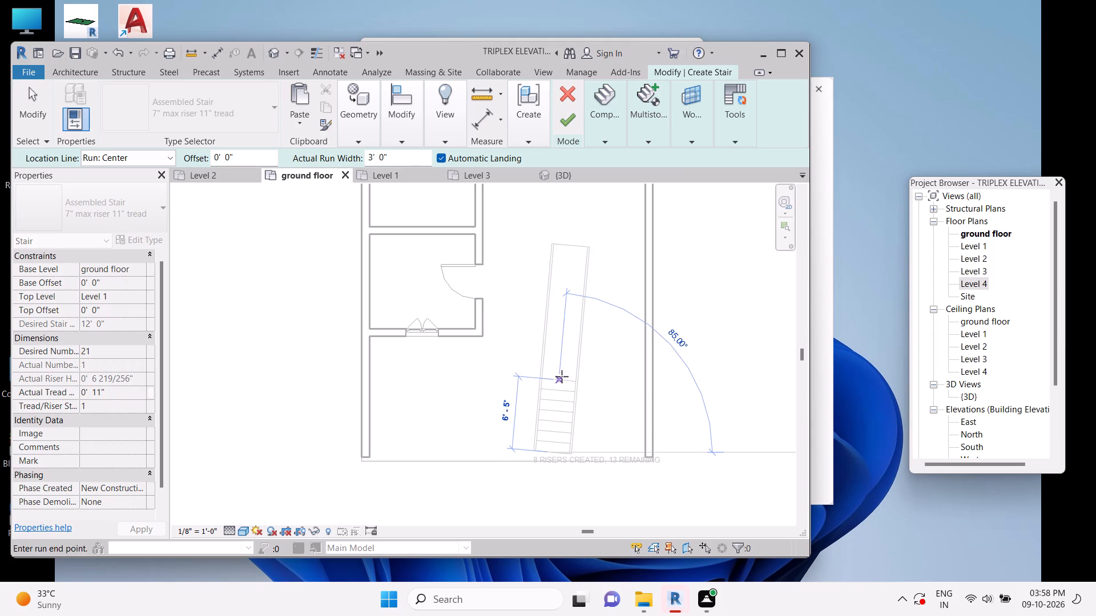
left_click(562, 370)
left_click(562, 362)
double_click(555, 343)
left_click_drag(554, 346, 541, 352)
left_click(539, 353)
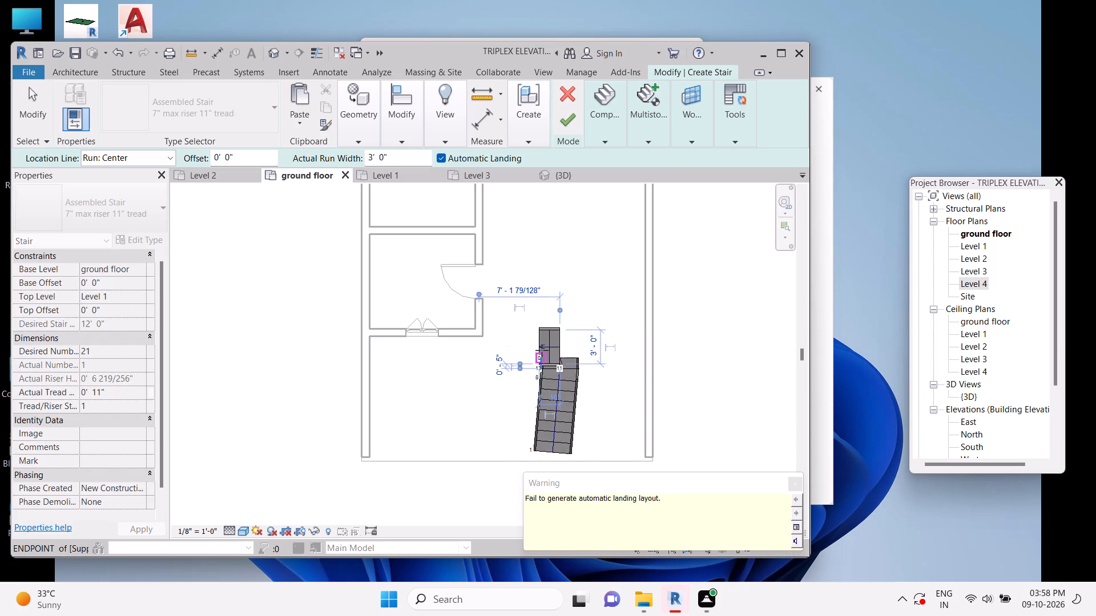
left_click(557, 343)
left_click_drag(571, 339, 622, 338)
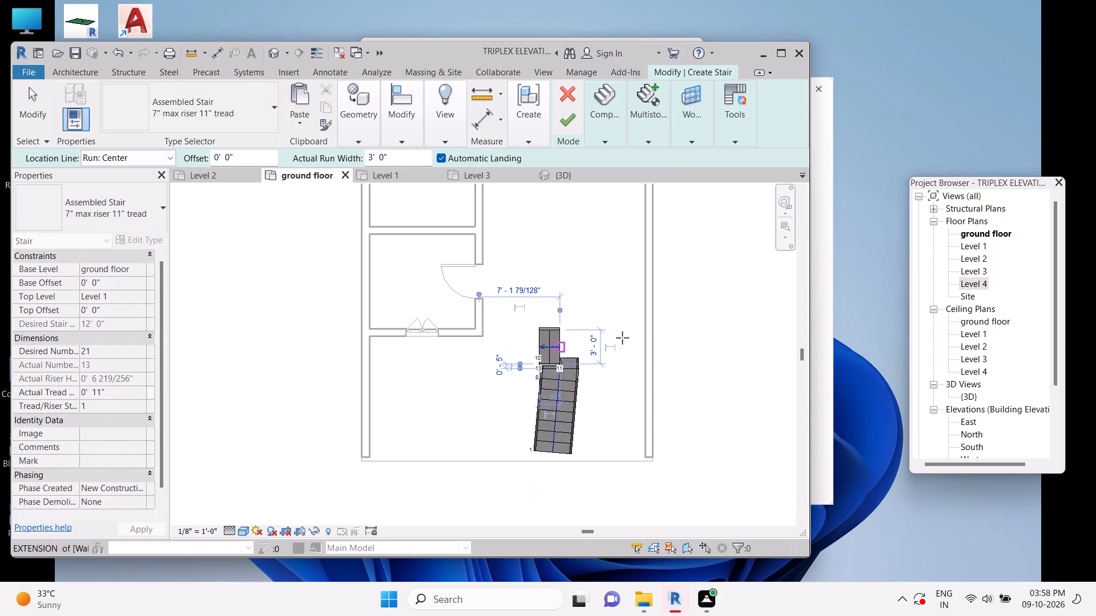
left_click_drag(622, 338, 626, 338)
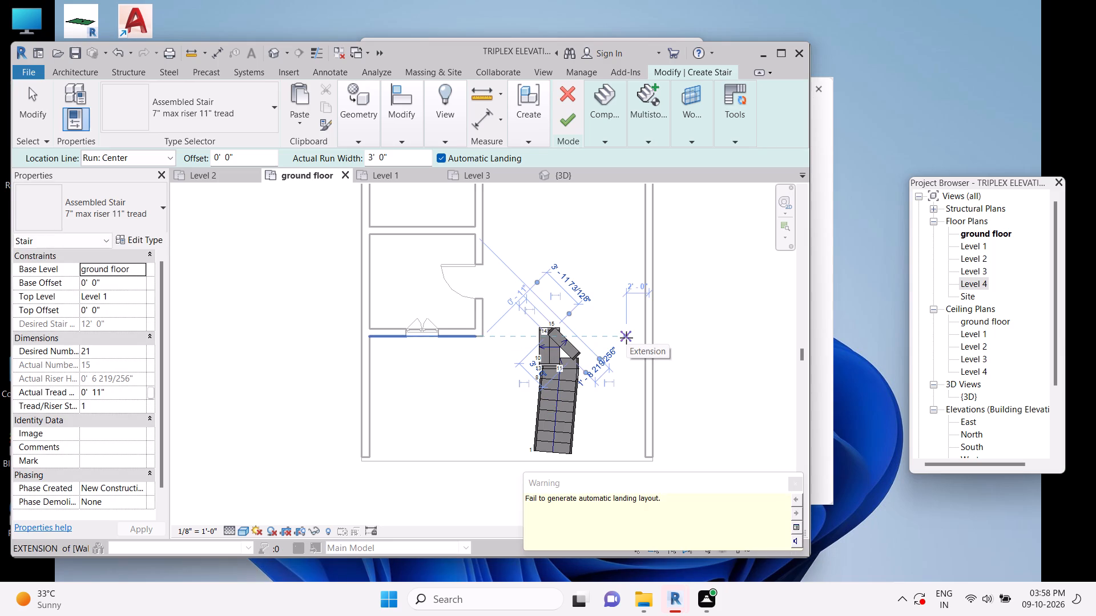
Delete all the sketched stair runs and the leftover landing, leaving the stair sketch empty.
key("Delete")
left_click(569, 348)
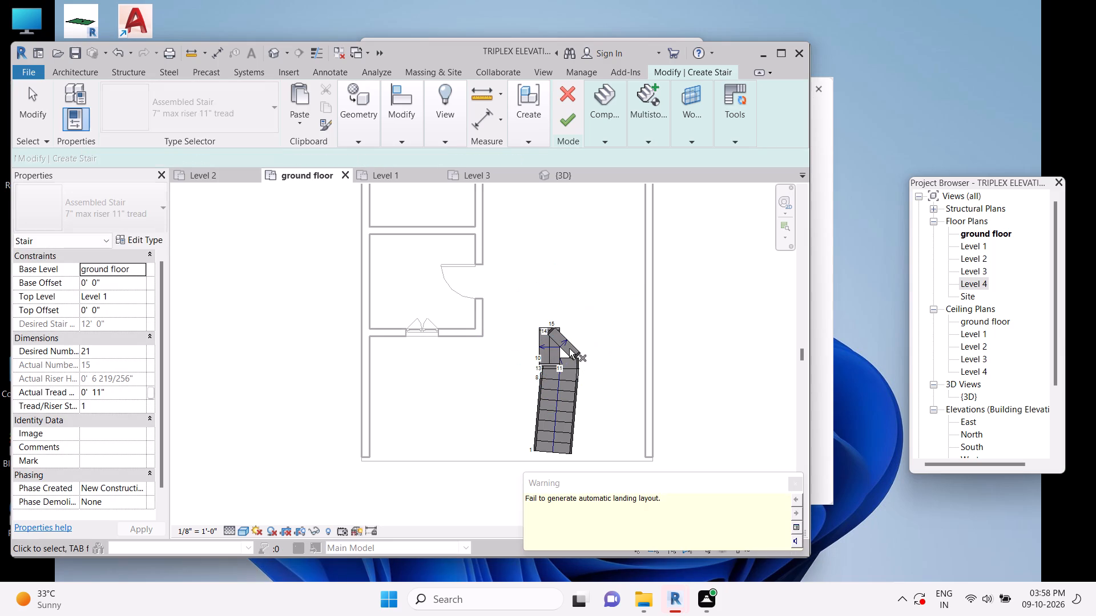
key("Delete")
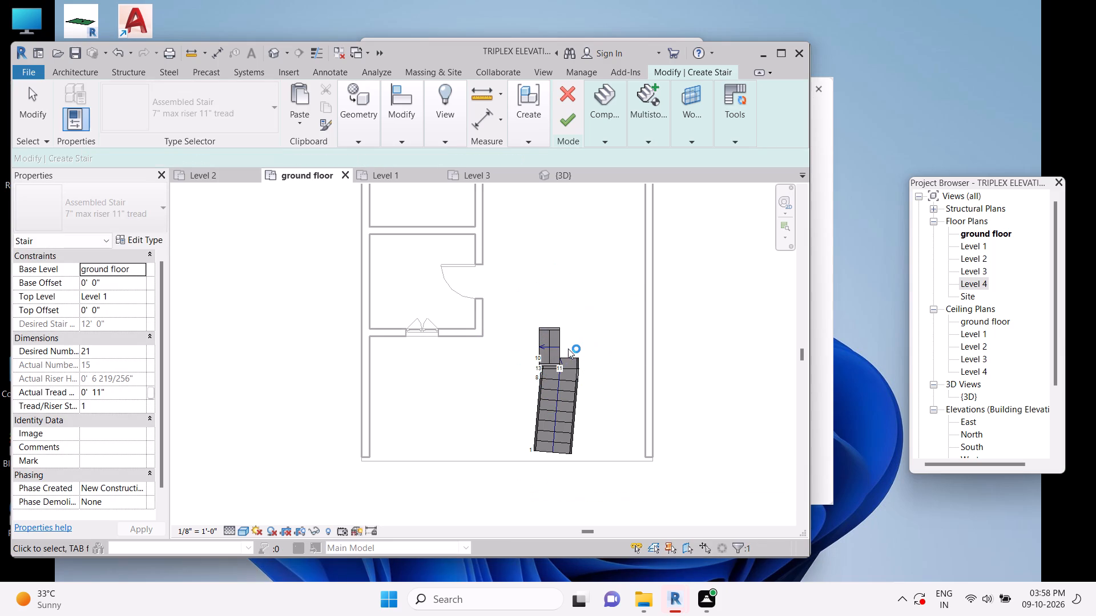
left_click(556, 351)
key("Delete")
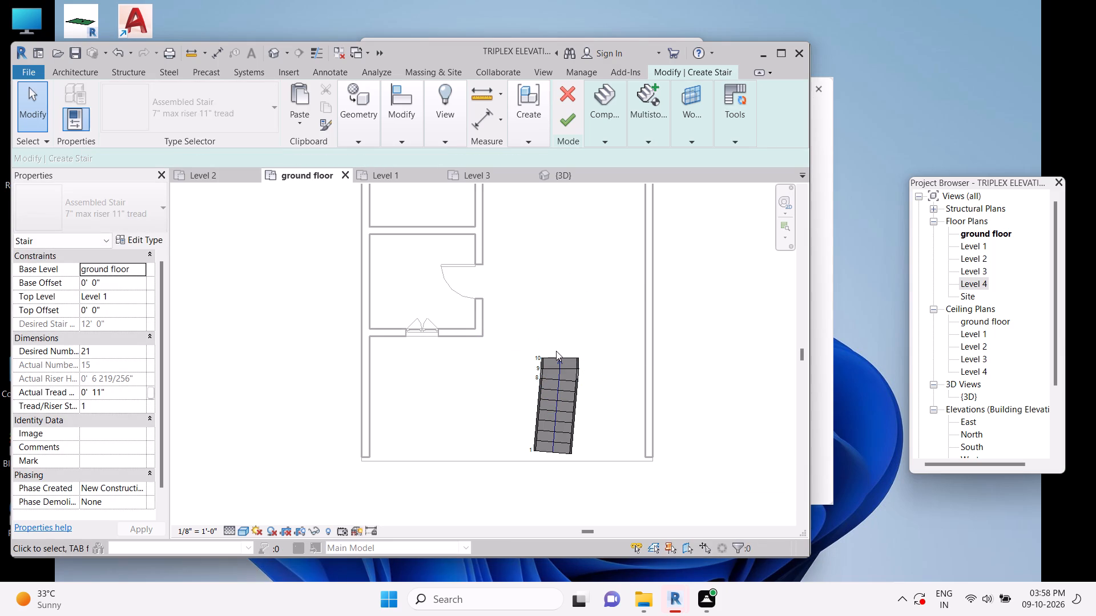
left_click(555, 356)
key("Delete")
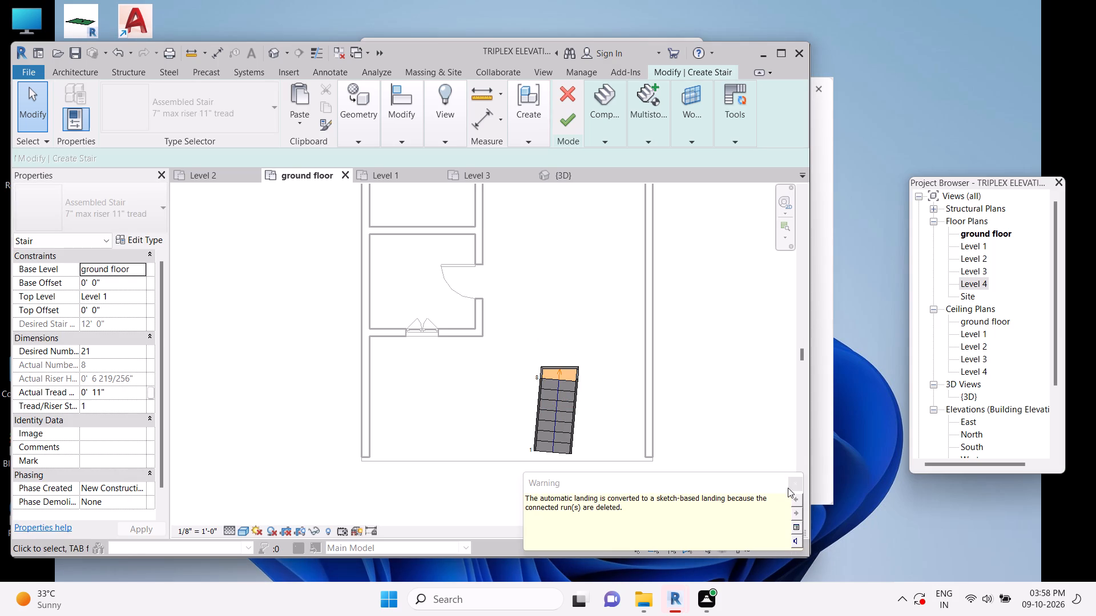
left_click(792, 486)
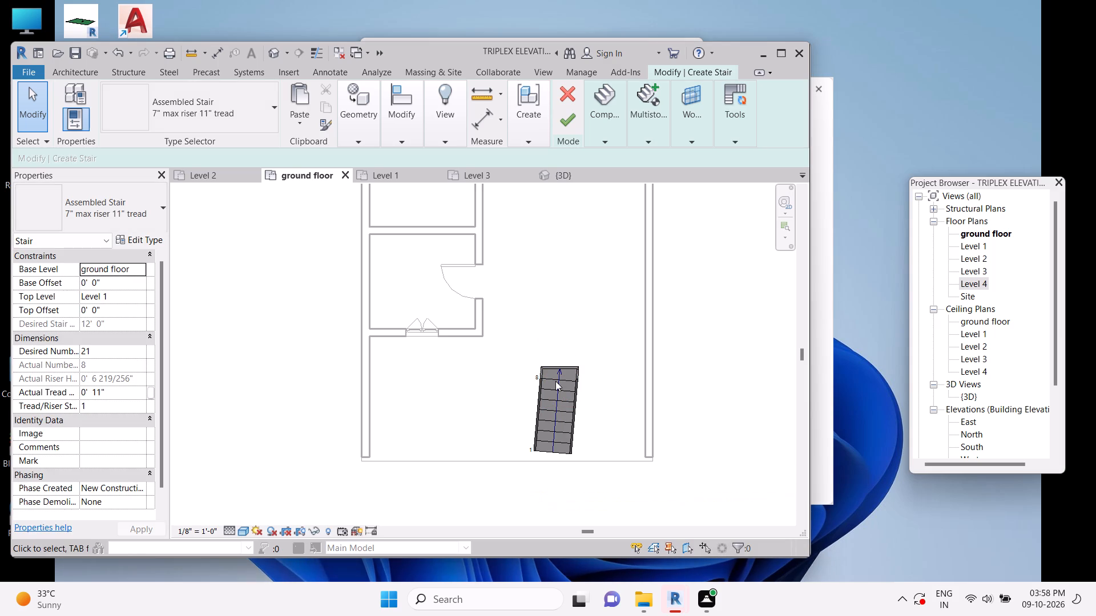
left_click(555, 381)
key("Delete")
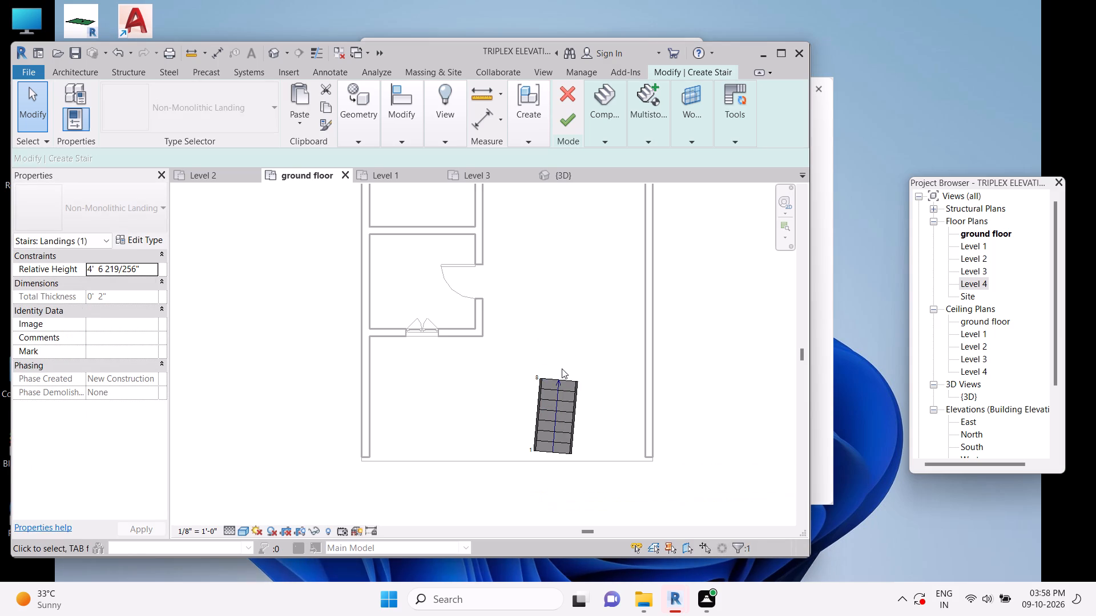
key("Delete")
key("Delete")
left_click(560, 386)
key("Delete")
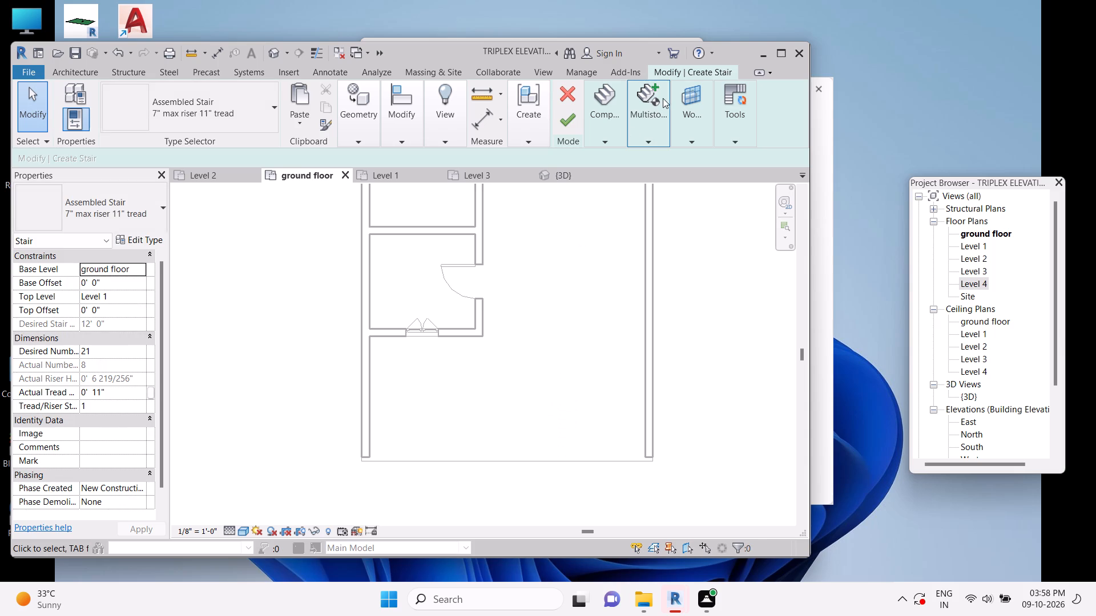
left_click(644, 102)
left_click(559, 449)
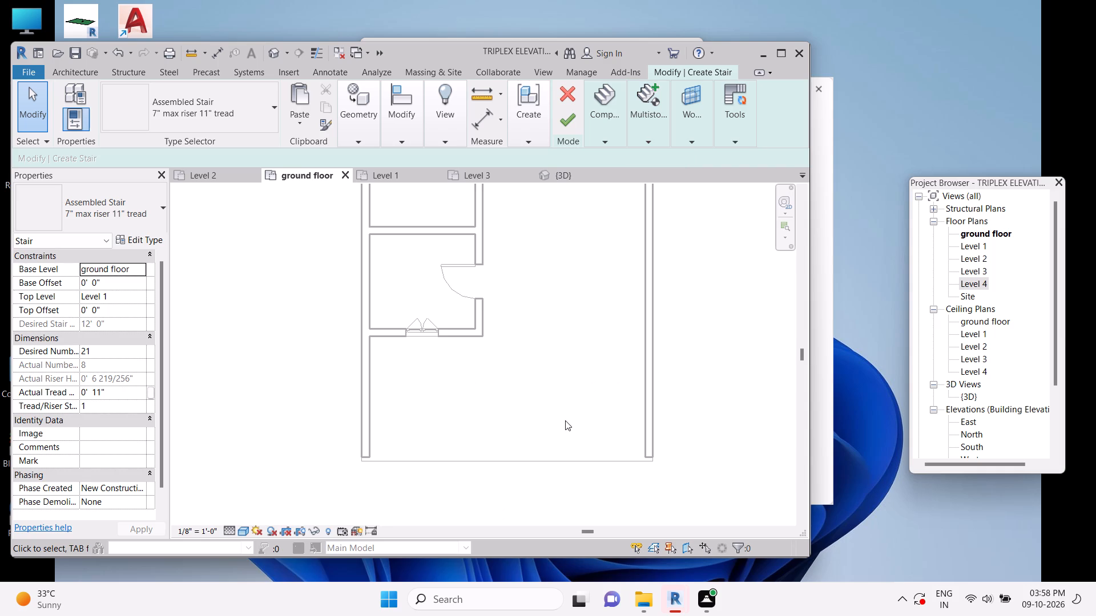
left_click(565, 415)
Place a U-shaped winder run near the floor's front edge, about 5'-6" from the inner room's side wall.
left_click(605, 143)
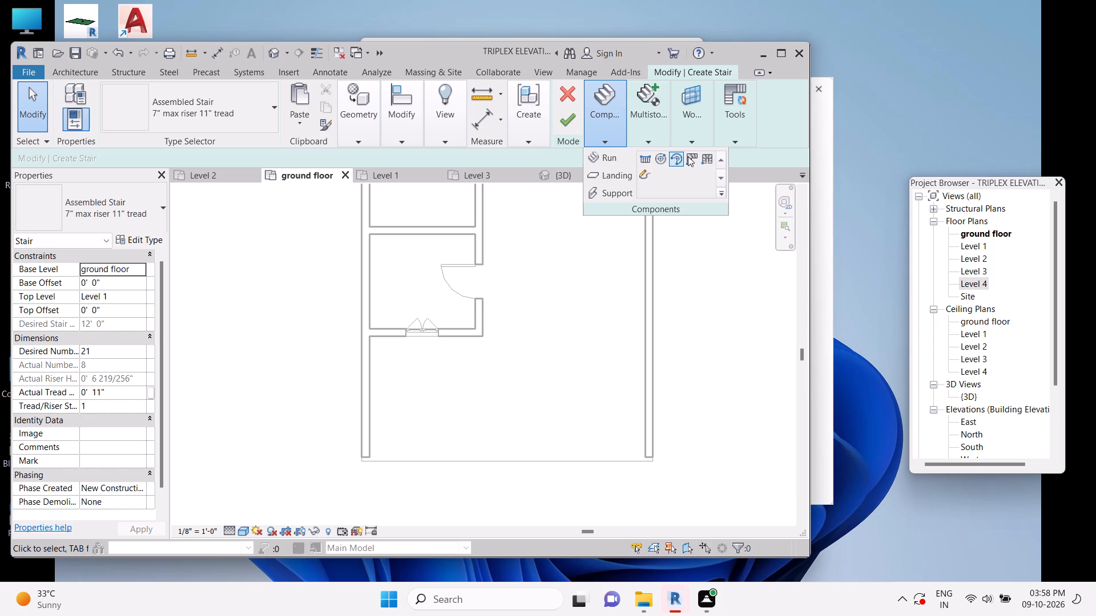
left_click(703, 157)
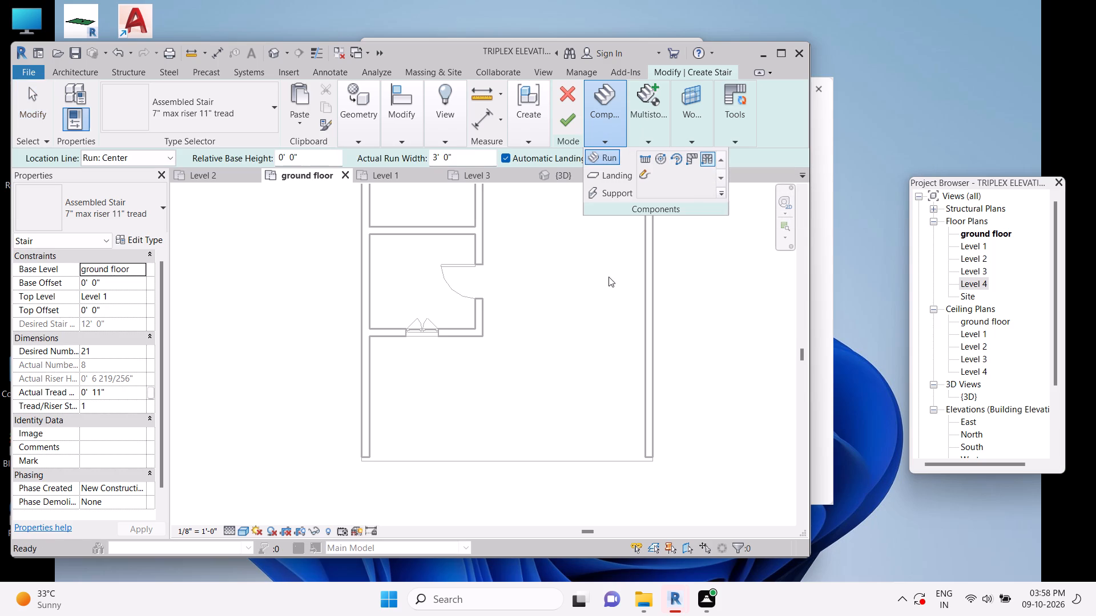
left_click_drag(555, 457, 561, 448)
left_click(561, 440)
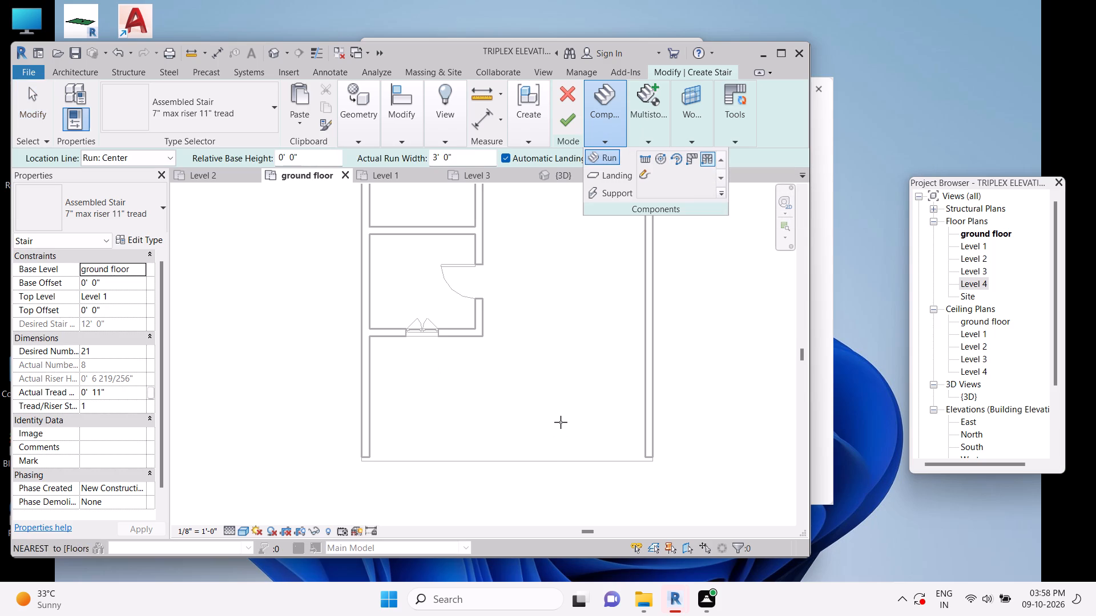
left_click(561, 422)
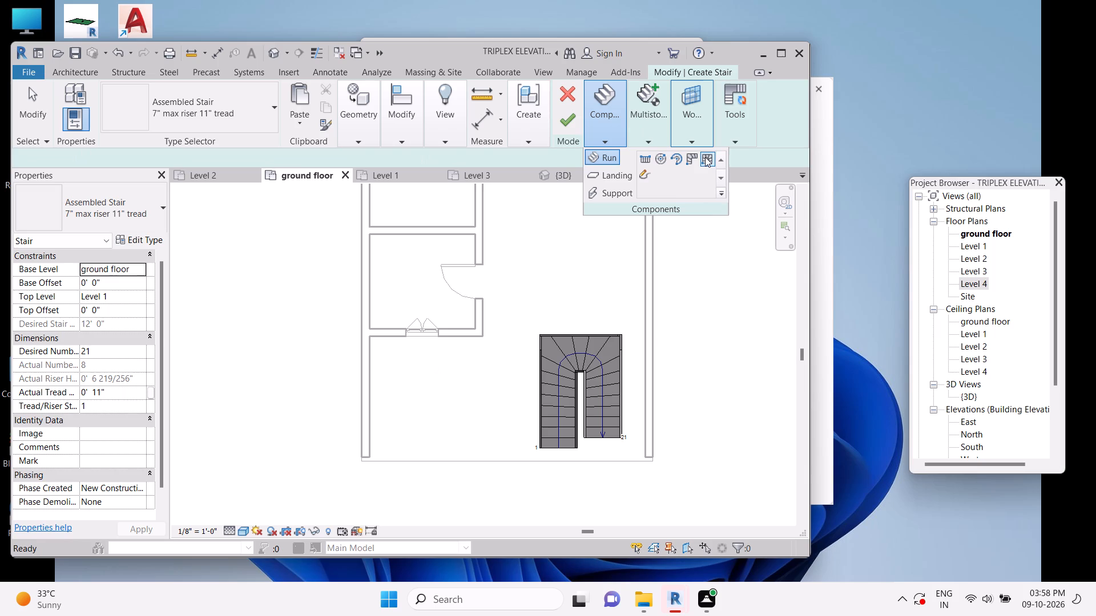
Nudge the U-shaped winder run toward the front until its first riser meets the floor's front edge, dismissing the Autodesk notification.
left_click(553, 427)
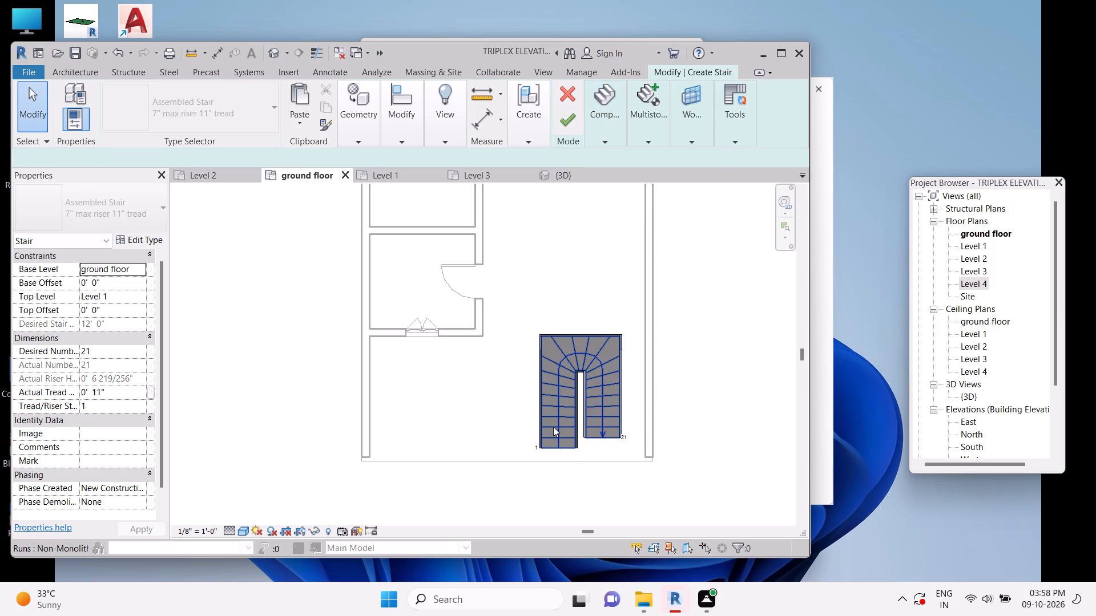
key("Down")
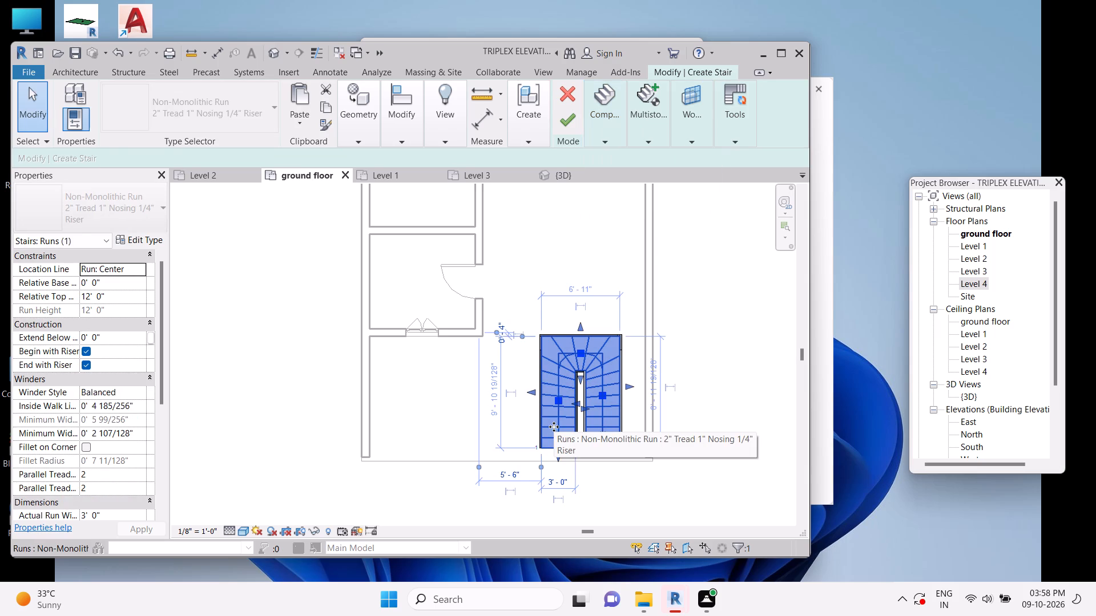
key("Down")
key("Down")
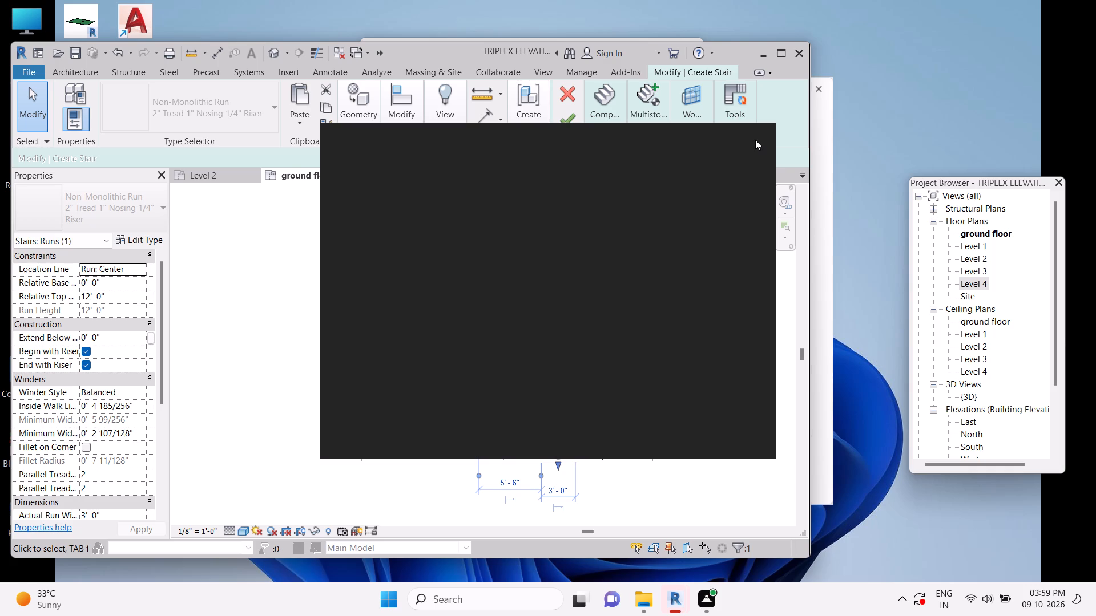
left_click(752, 144)
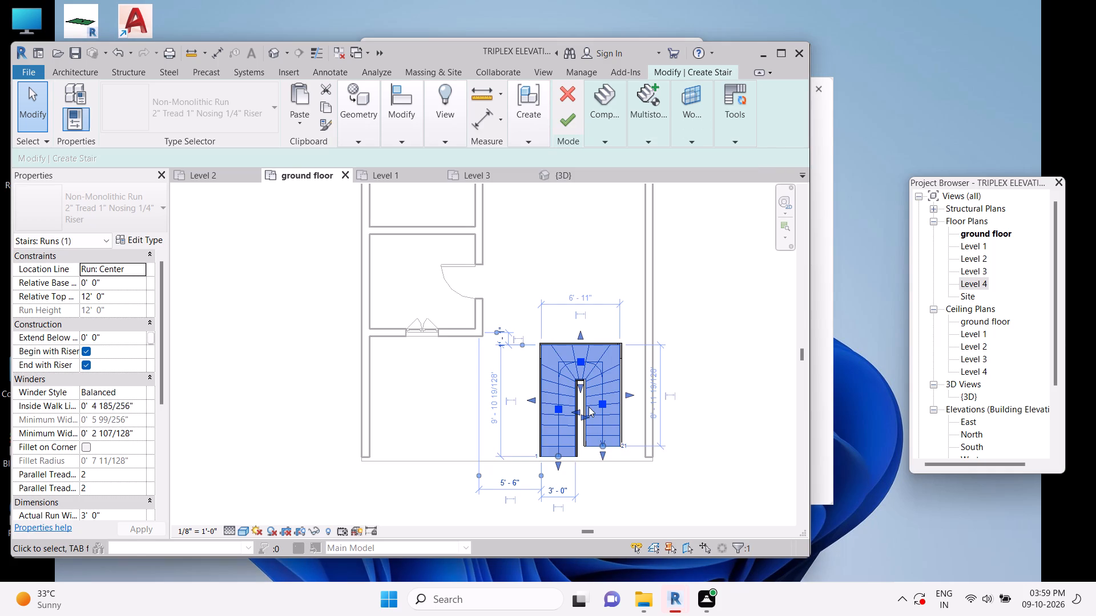
key("Down")
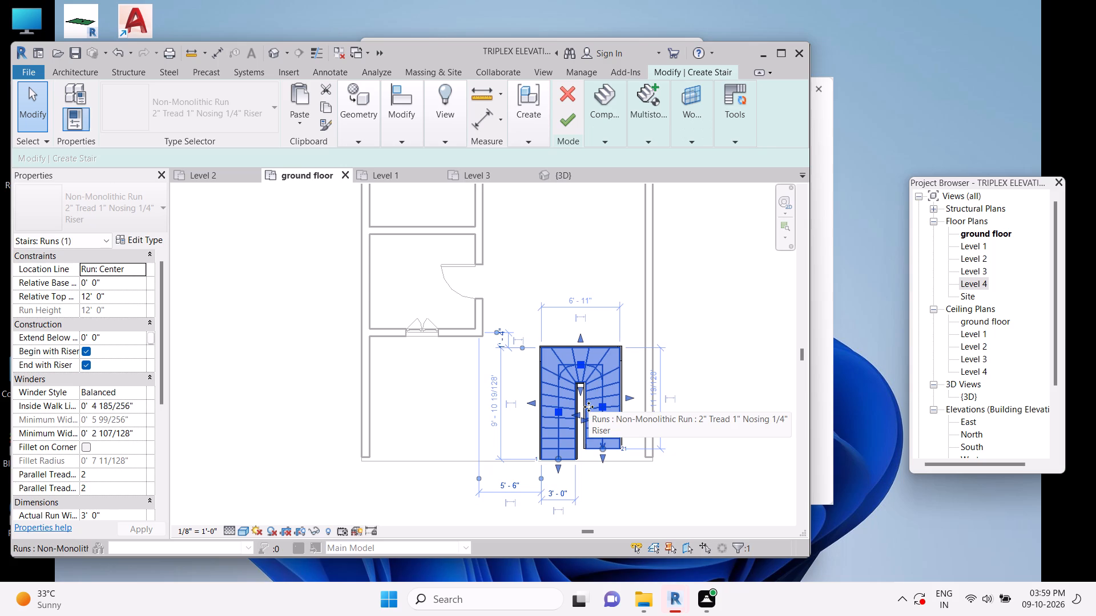
key("Down")
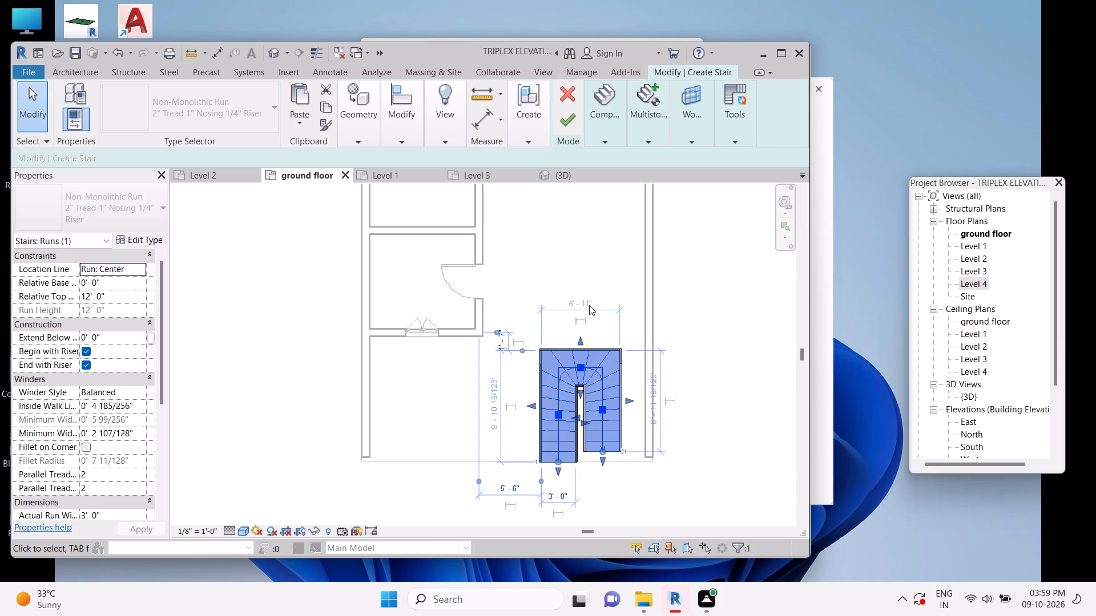
left_click(597, 278)
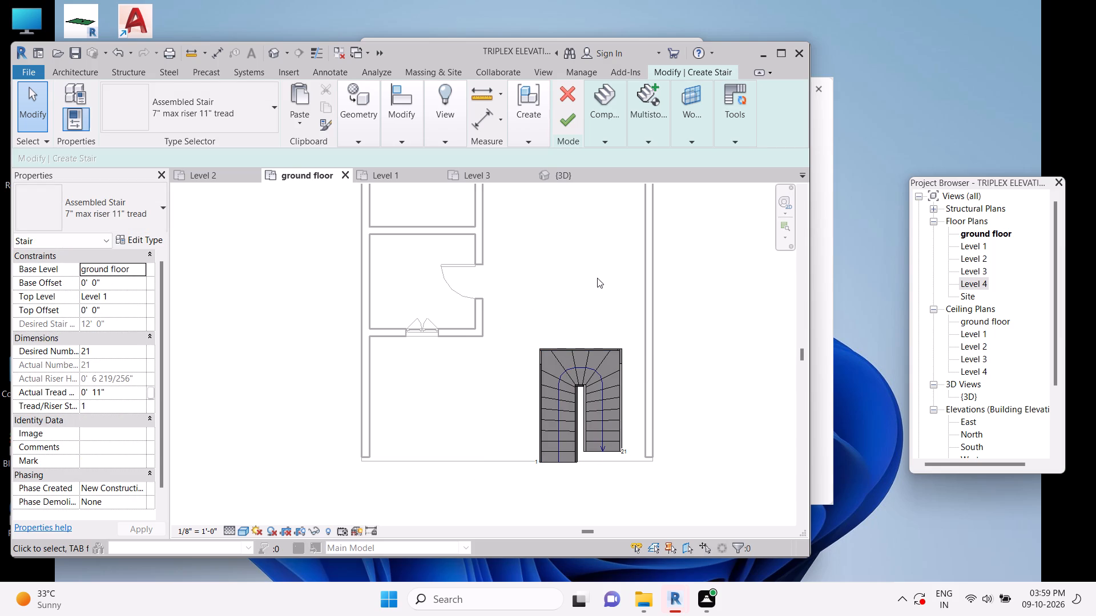
Examine the U-shaped winder stair against the front facade and Level 1 in the 3D view.
left_click(571, 176)
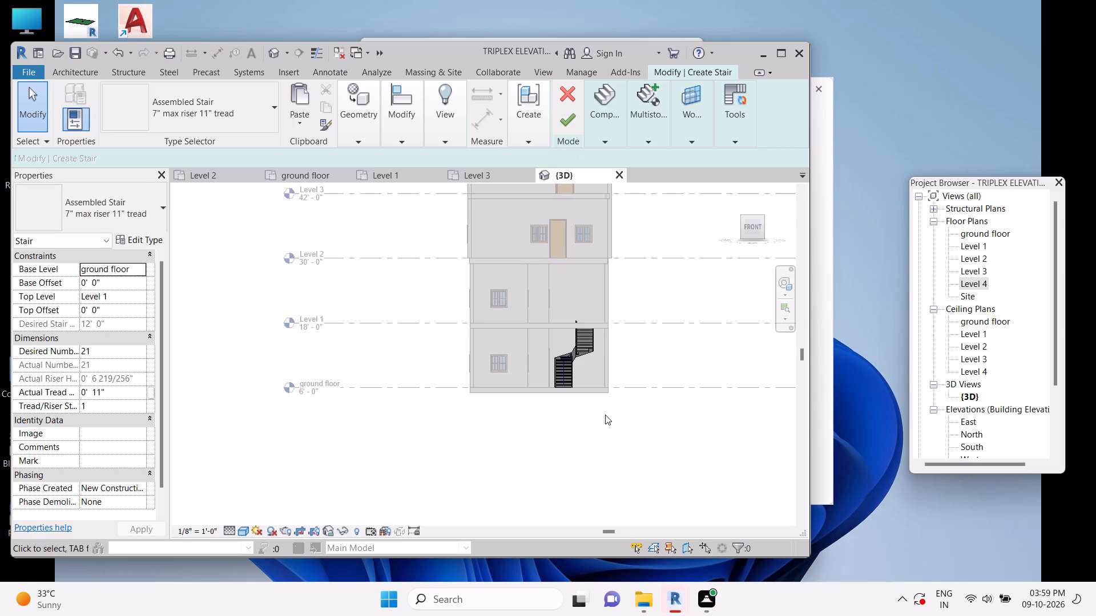
scroll(605, 415, "up", 5)
scroll(570, 290, "up", 1)
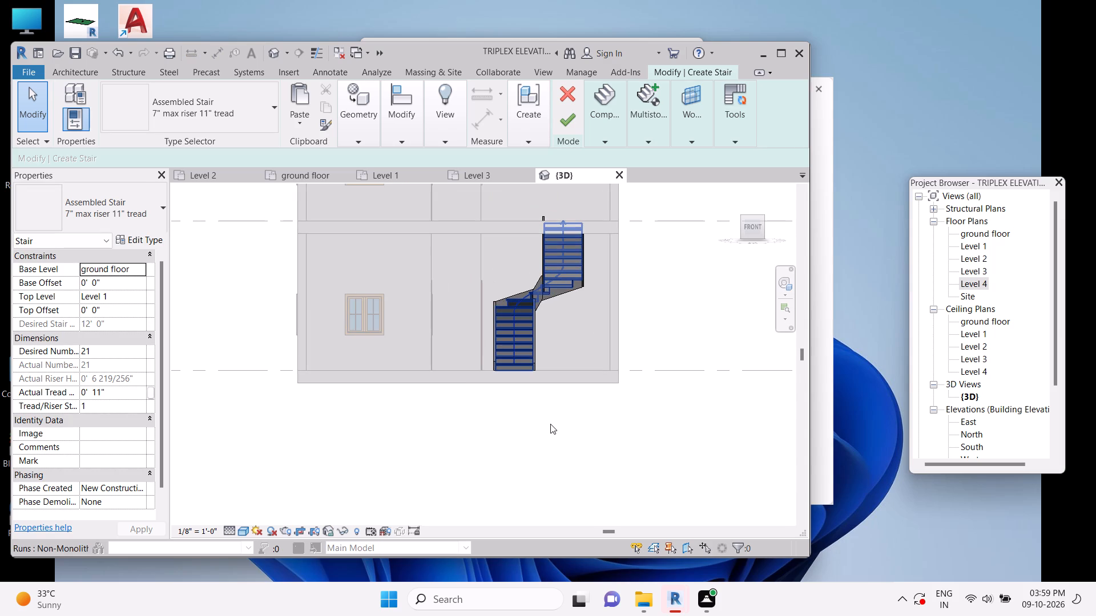
scroll(550, 424, "down", 3)
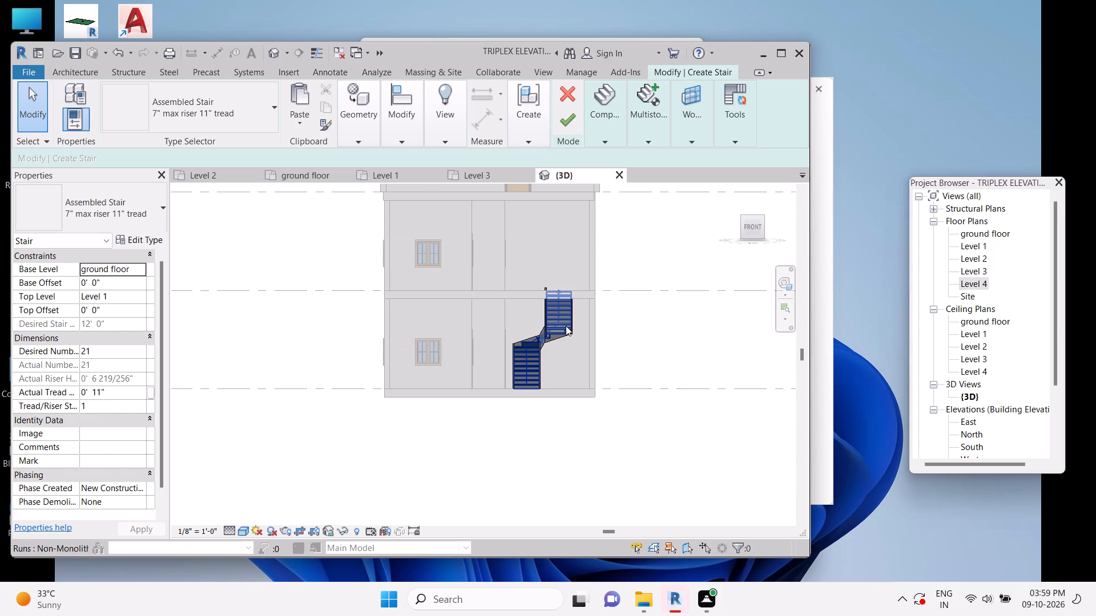
Select the U-shaped winder run and examine its flights and top end against Level 1 in the front 3D view.
left_click(546, 287)
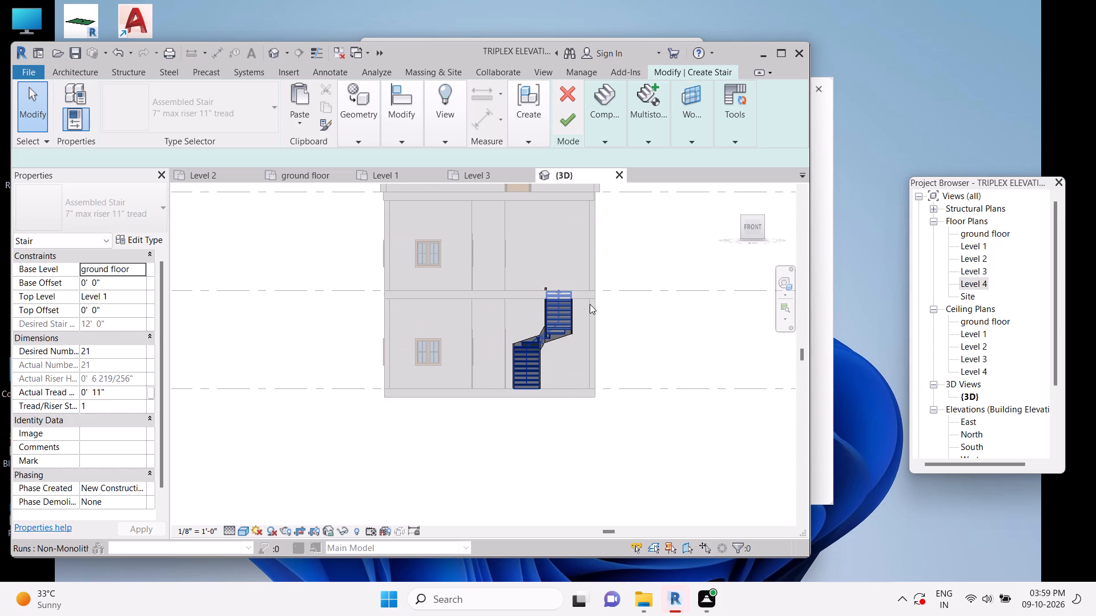
scroll(587, 325, "up", 5)
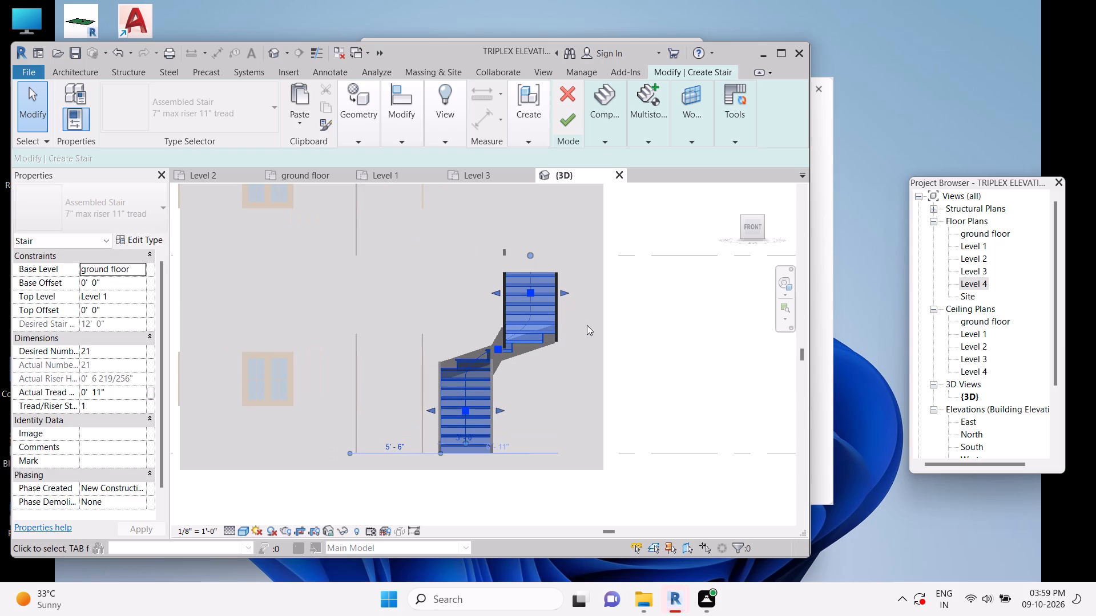
scroll(587, 325, "up", 5)
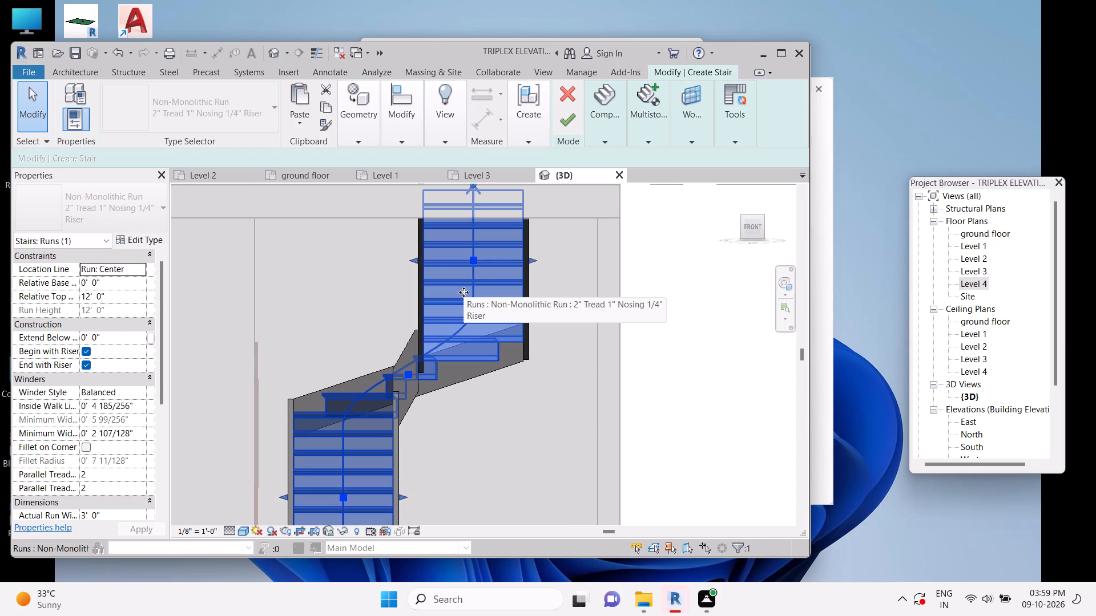
scroll(433, 428, "down", 11)
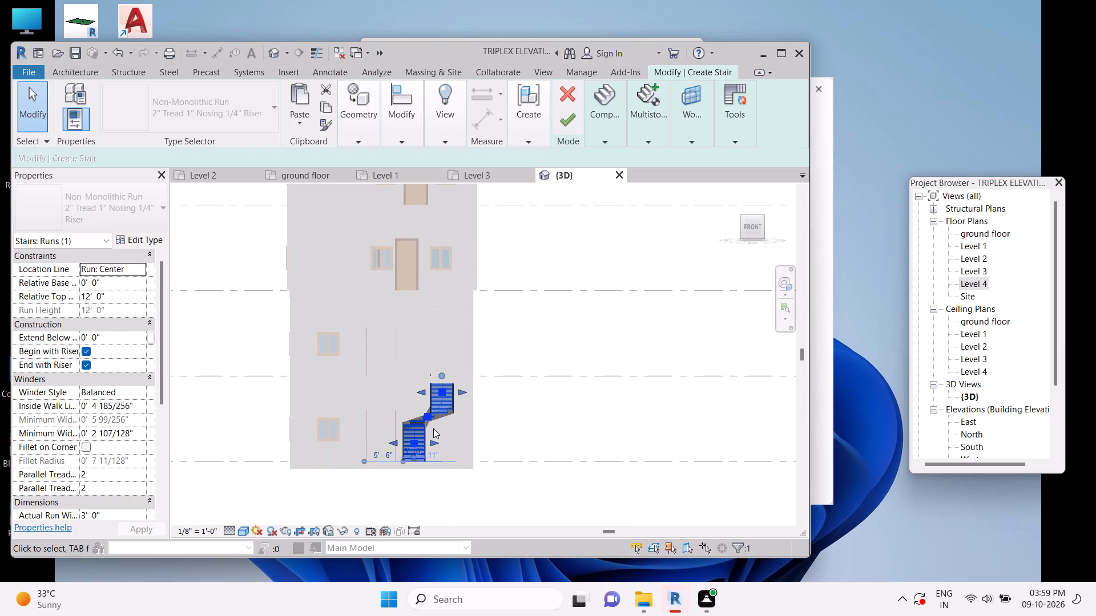
scroll(433, 428, "down", 2)
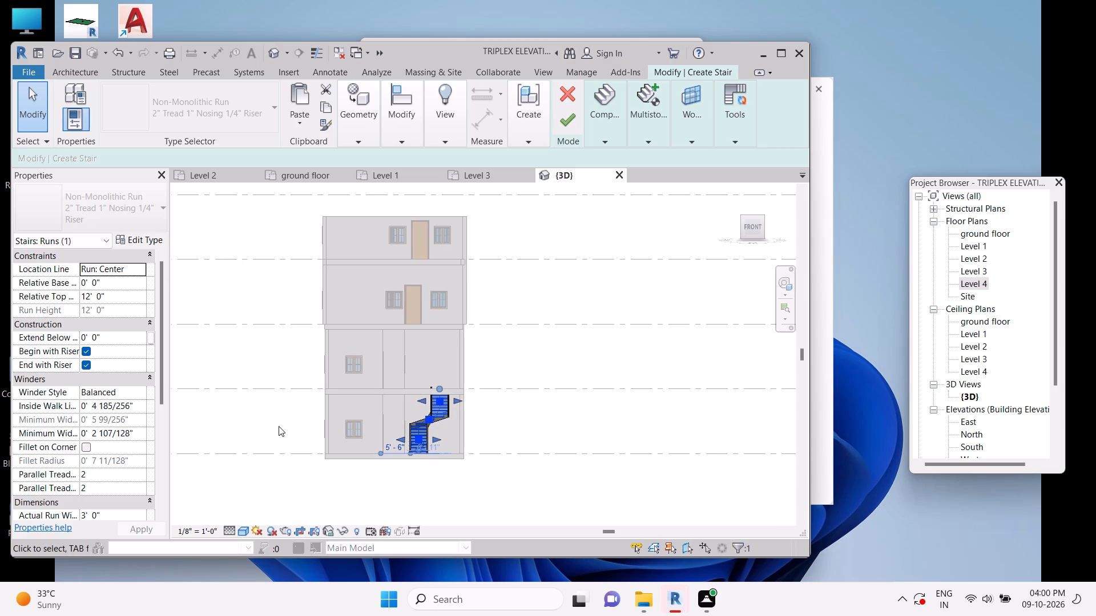
scroll(279, 426, "down", 3)
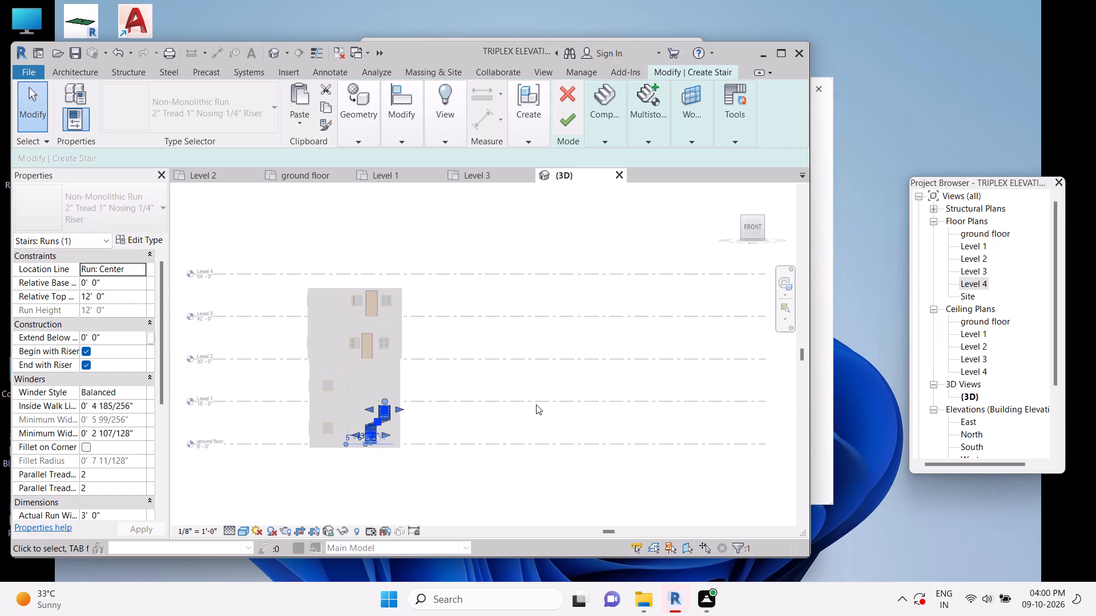
key("Escape")
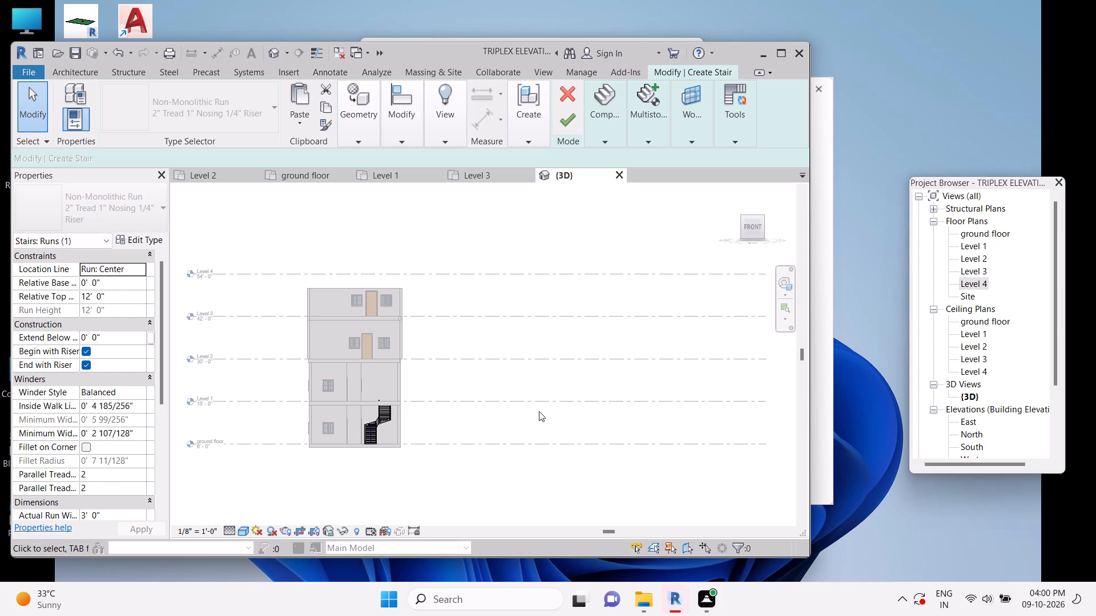
key("Escape")
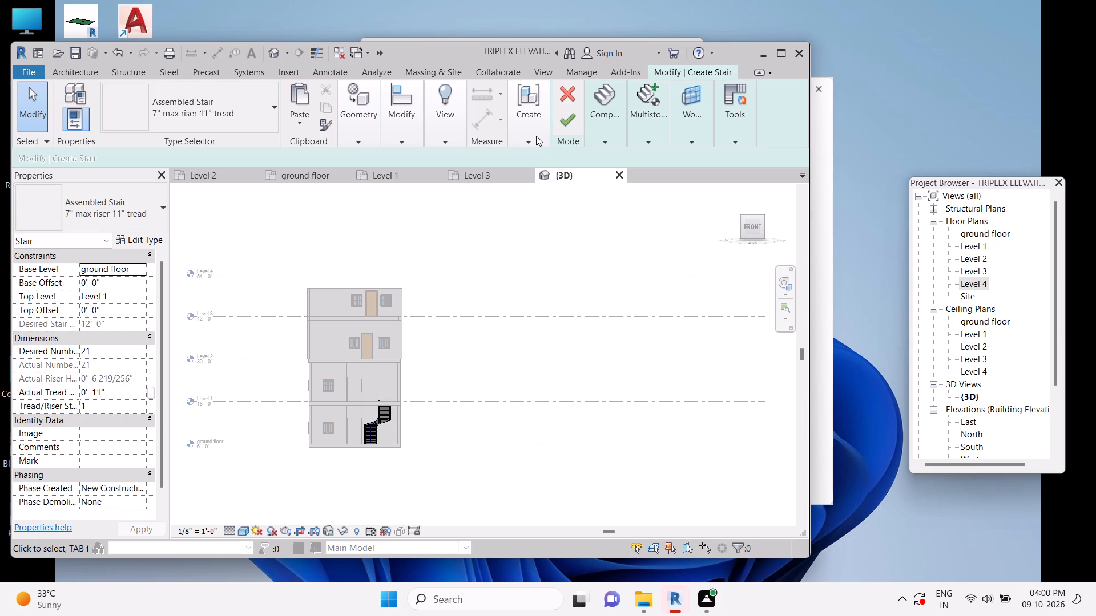
Finish the stair sketch to create the U-shaped winder stair from the ground floor to Level 1.
left_click(562, 128)
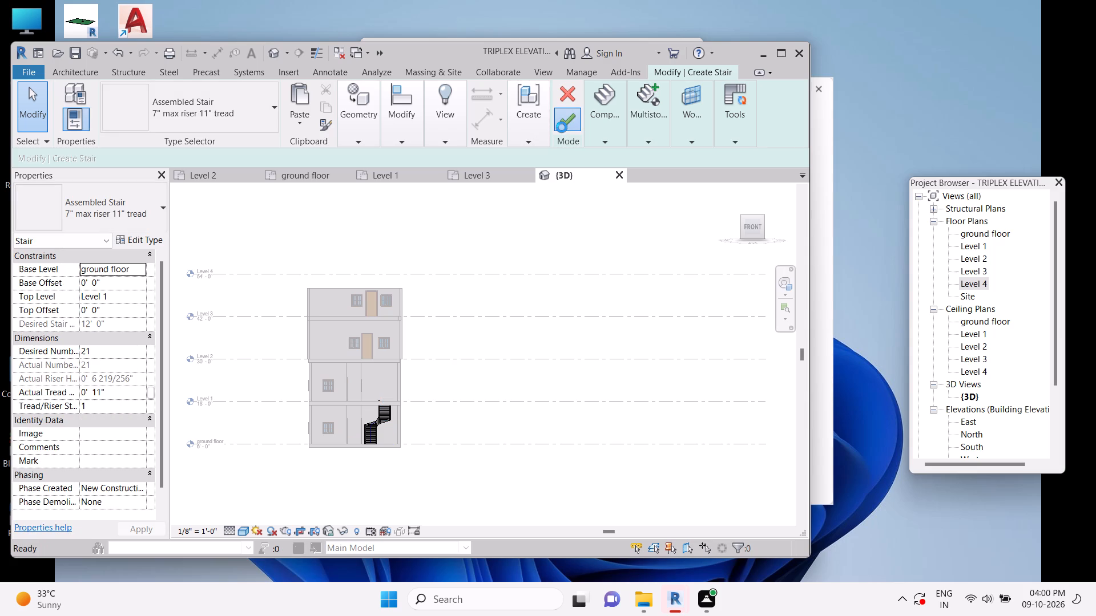
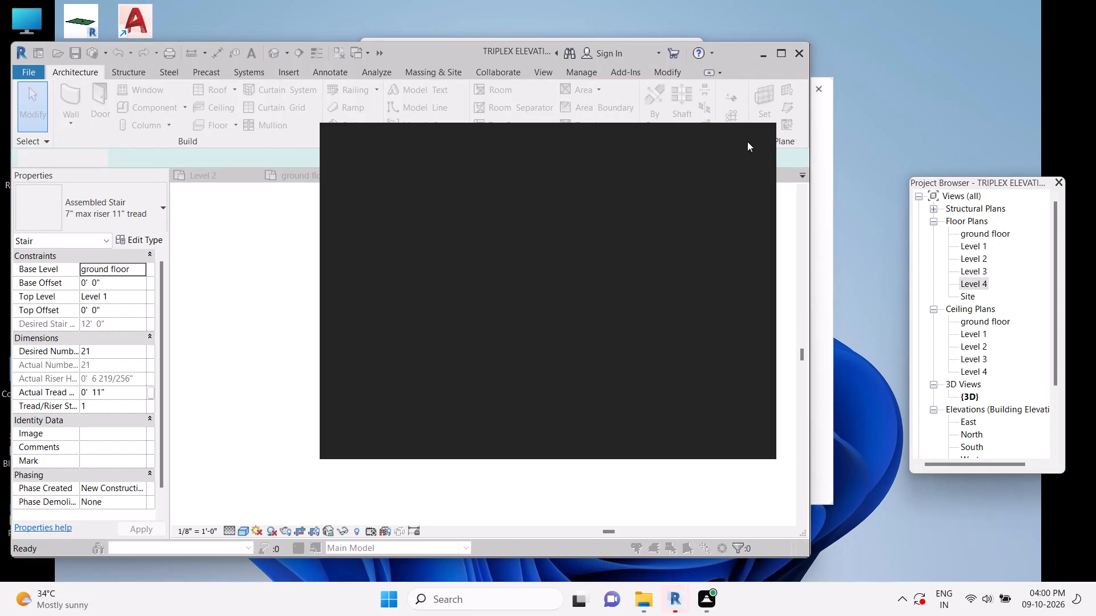
Dismiss the Autodesk notification and save the project when the save reminder appears.
left_click(747, 143)
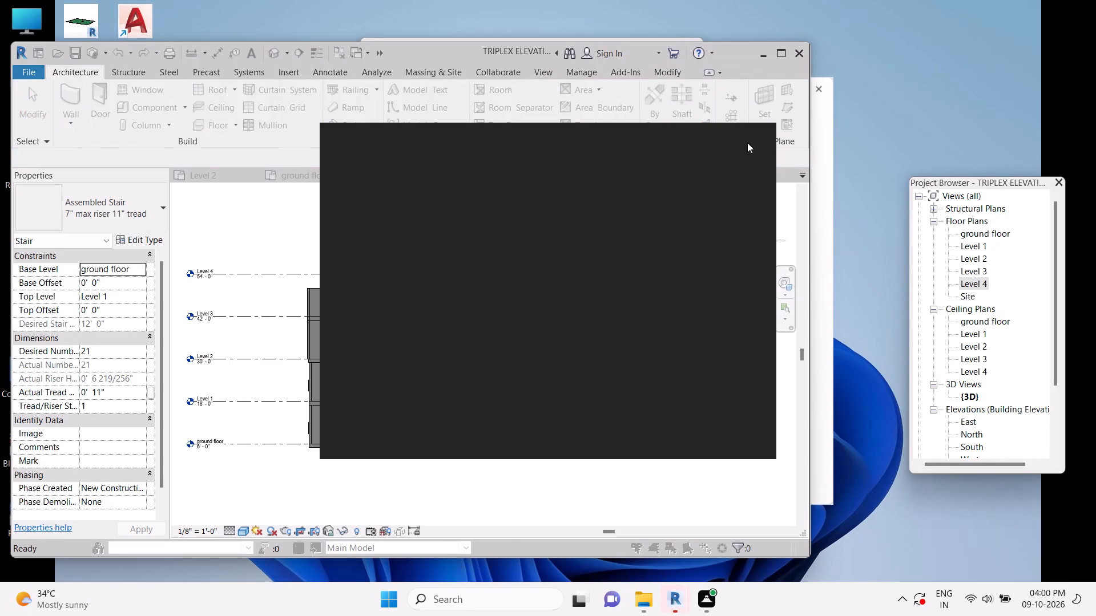
left_click(747, 151)
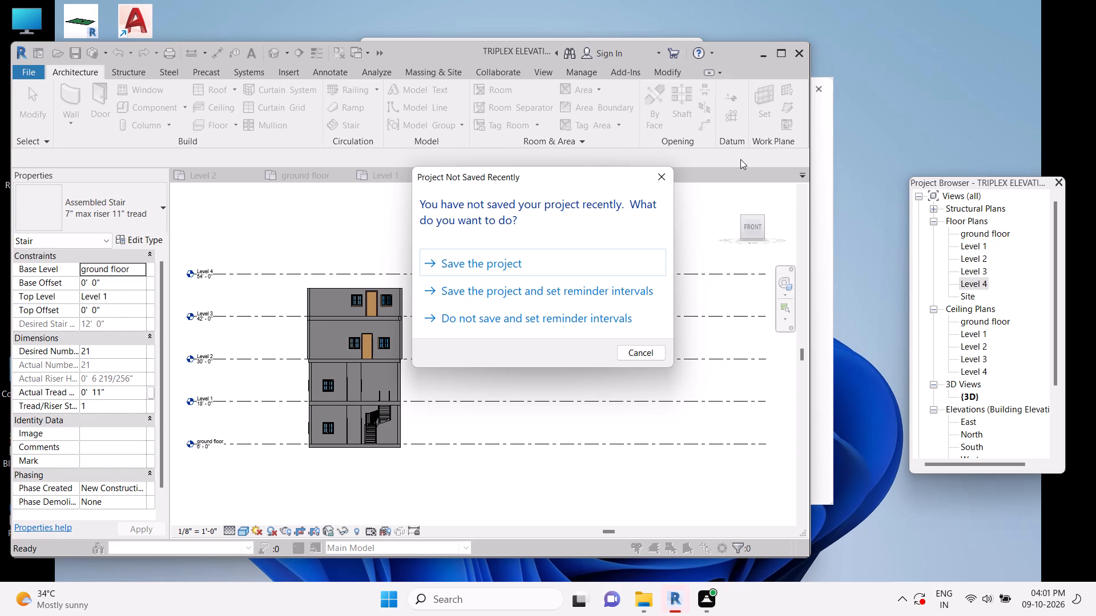
left_click(601, 257)
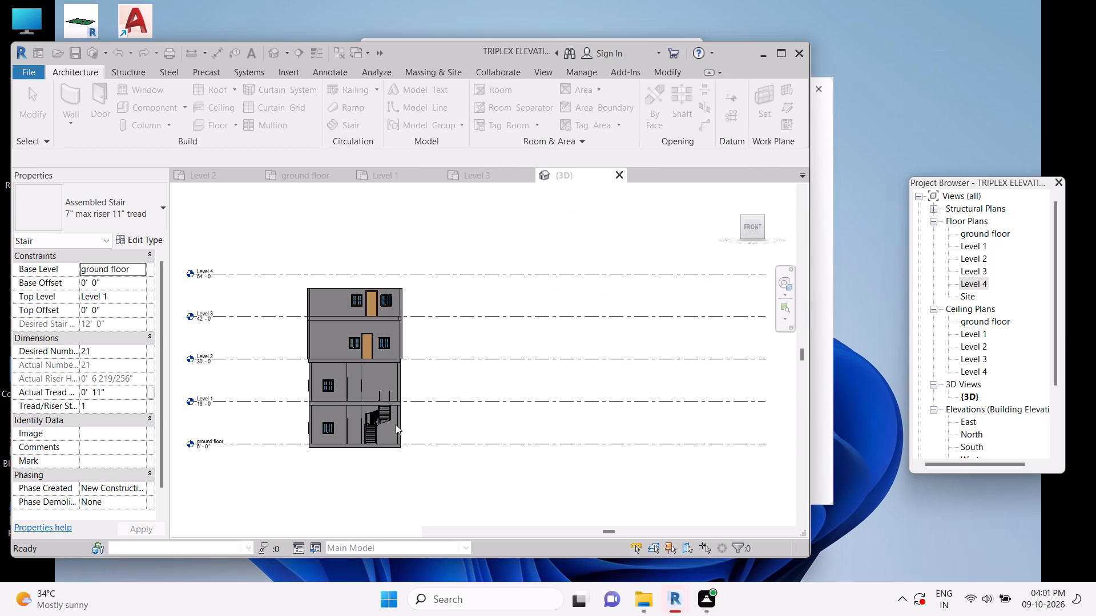
Examine the finished U-shaped winder stair, its railings and its top end against the Level 1 floor in the front 3D view.
scroll(368, 444, "up", 5)
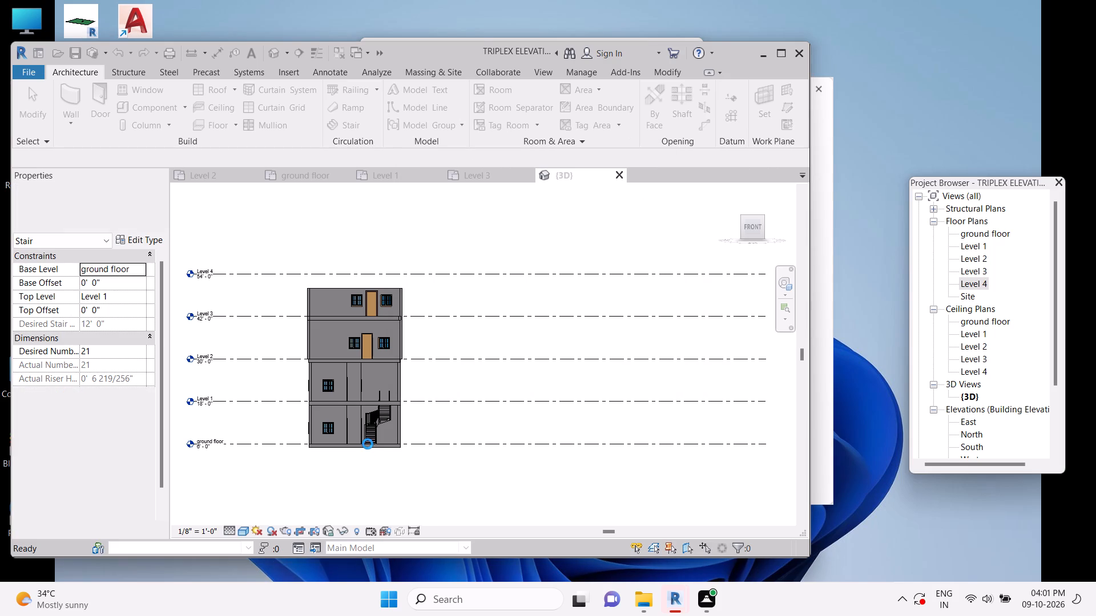
scroll(368, 444, "up", 1)
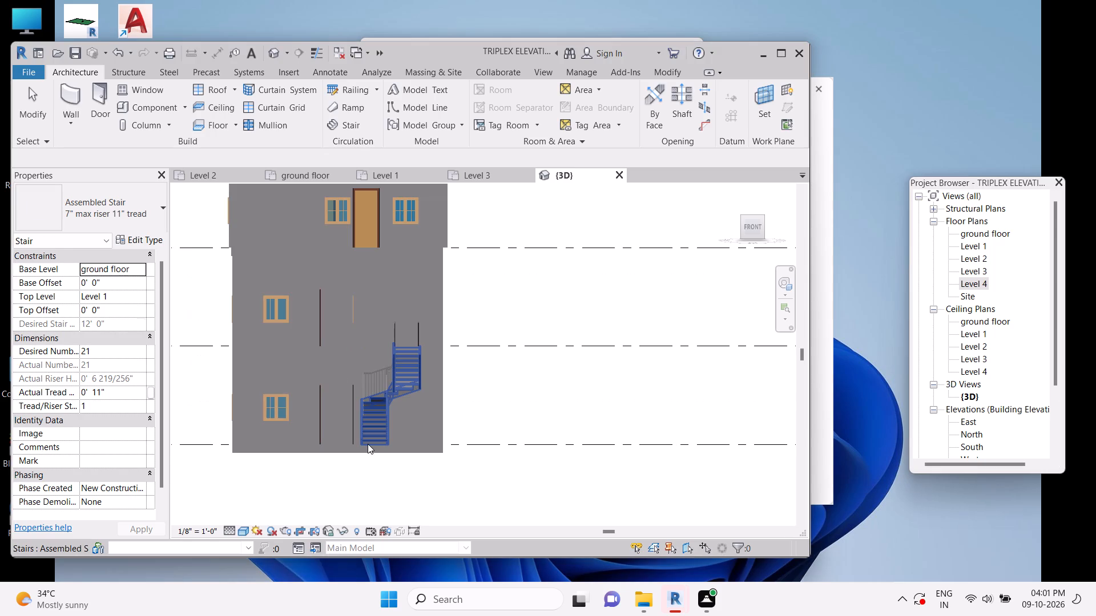
scroll(368, 444, "up", 4)
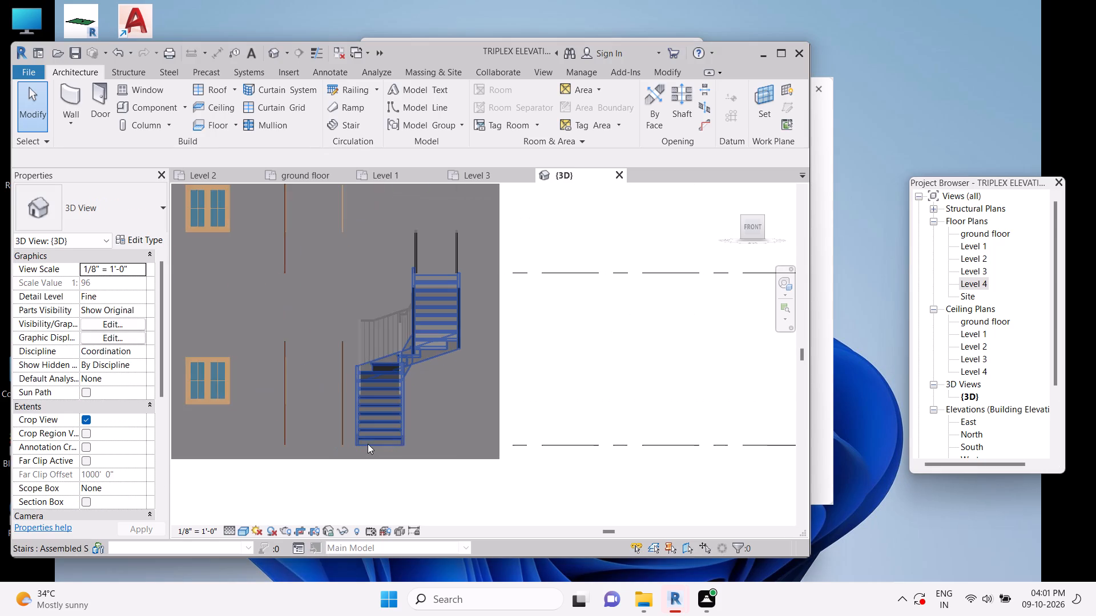
left_click(580, 474)
scroll(448, 400, "up", 2)
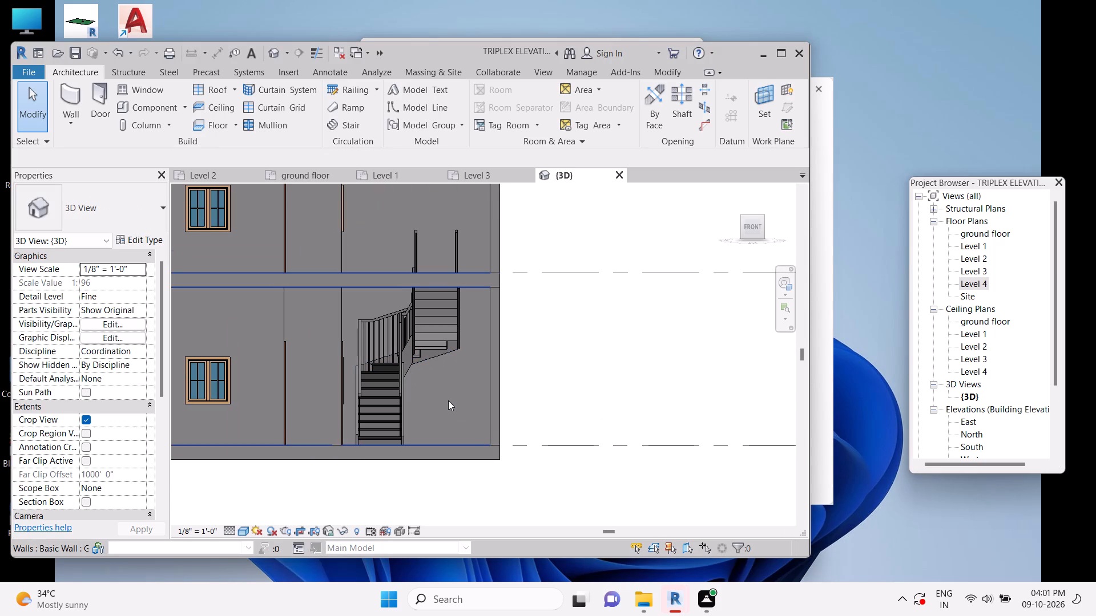
scroll(448, 400, "up", 2)
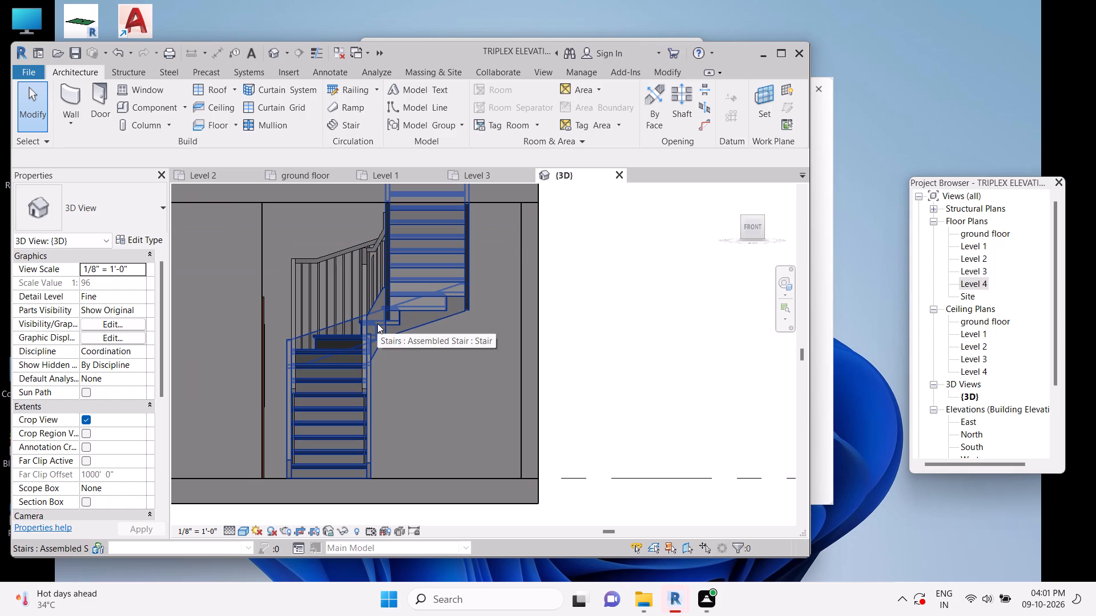
scroll(377, 323, "up", 4)
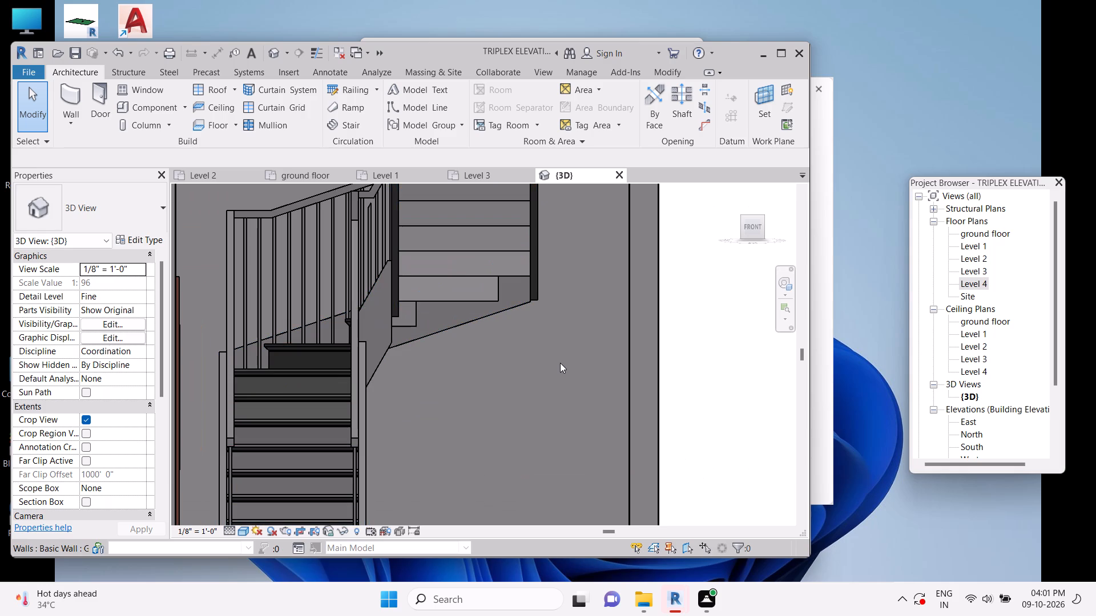
scroll(526, 394, "down", 5)
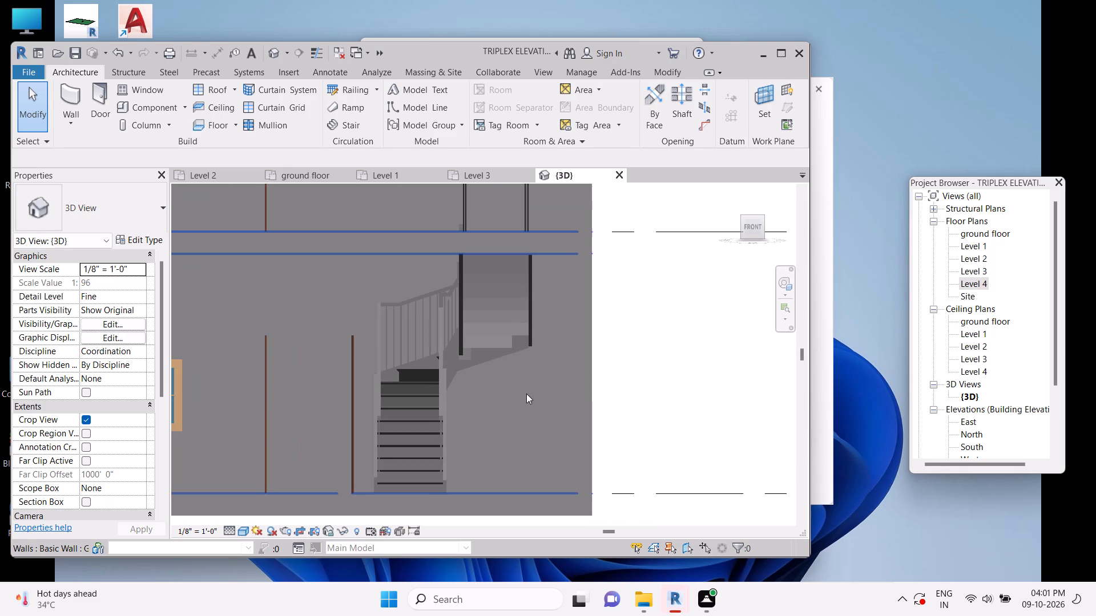
scroll(526, 394, "down", 1)
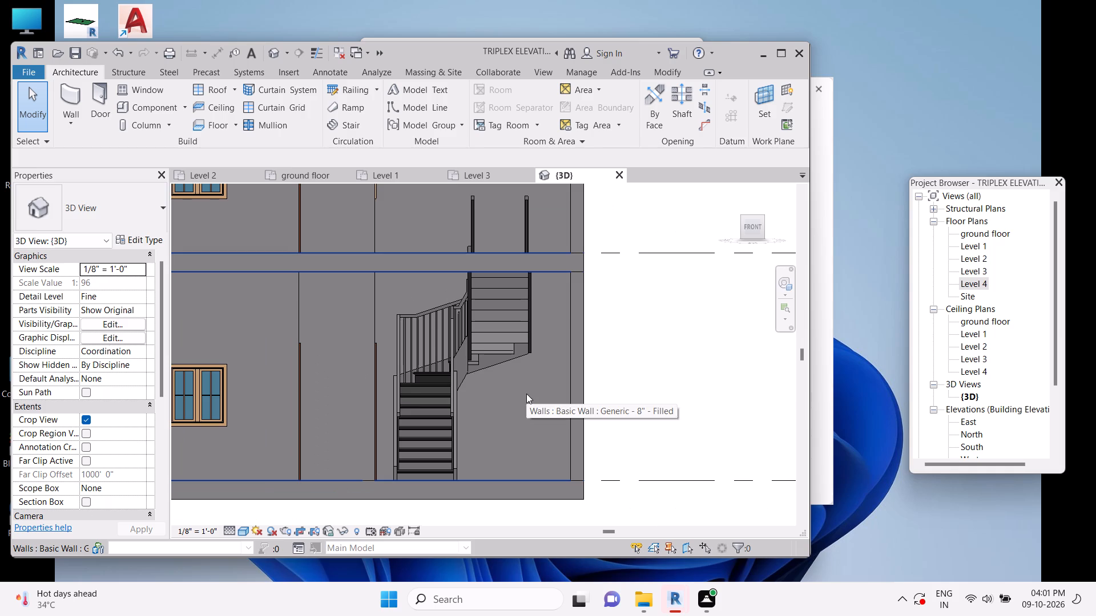
scroll(526, 394, "down", 2)
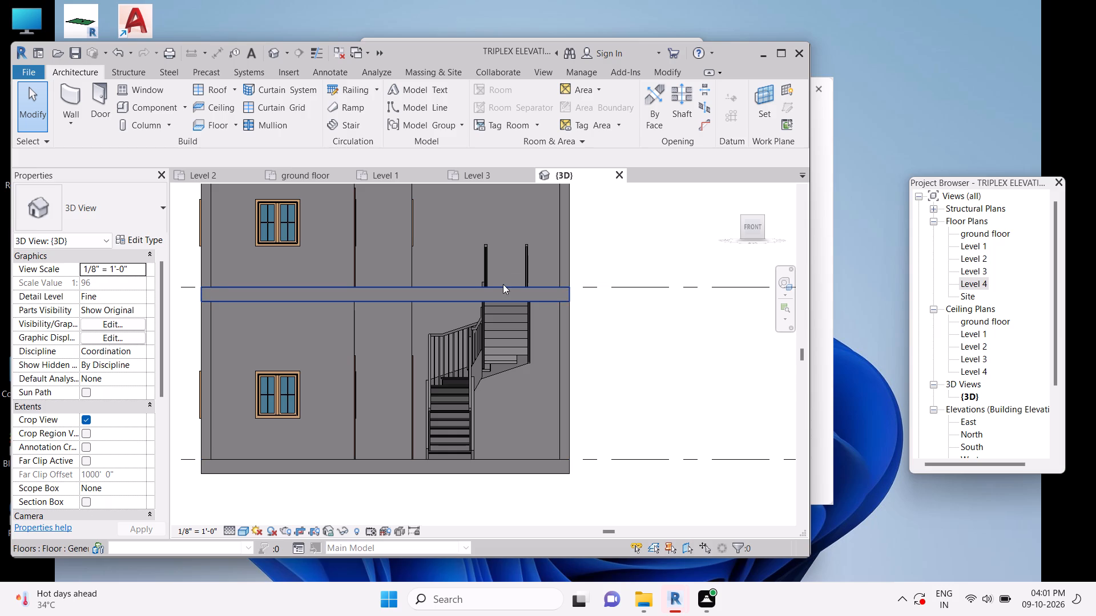
left_click(503, 260)
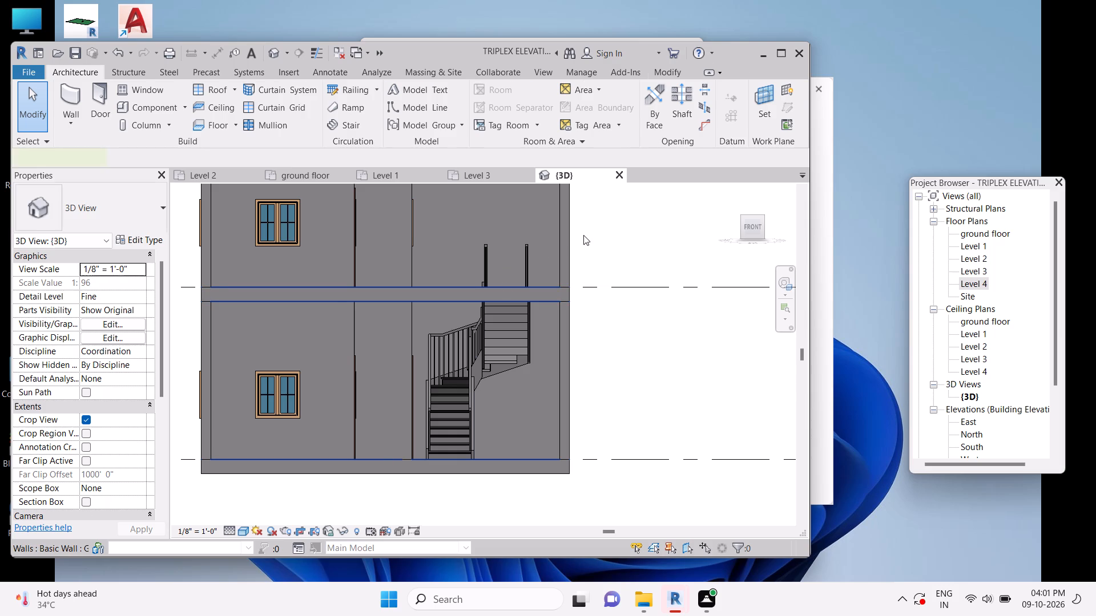
left_click(612, 229)
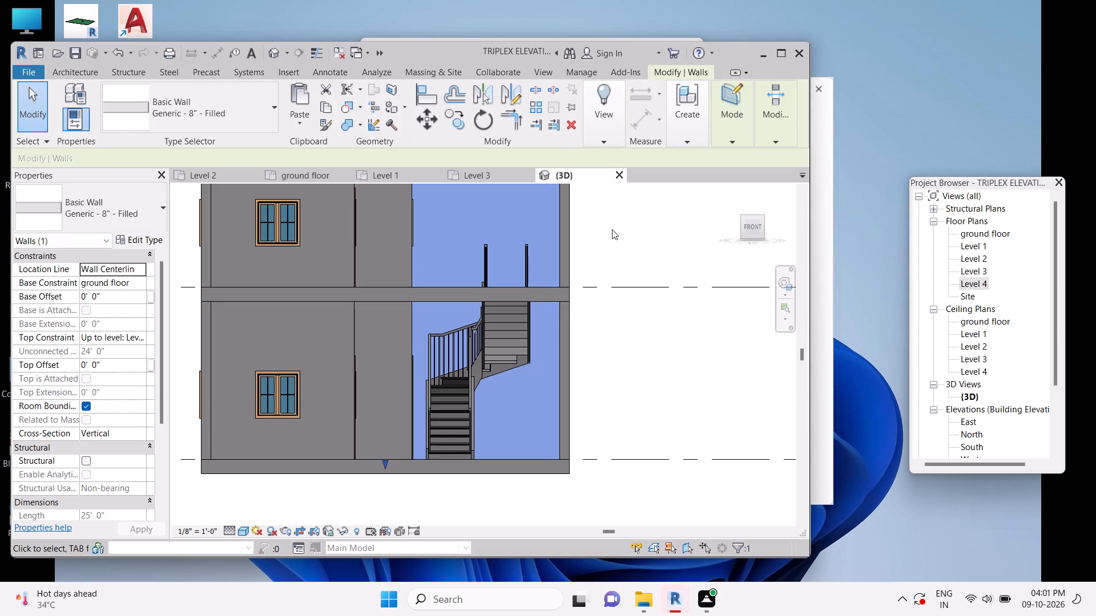
scroll(573, 260, "down", 1)
scroll(573, 260, "up", 6)
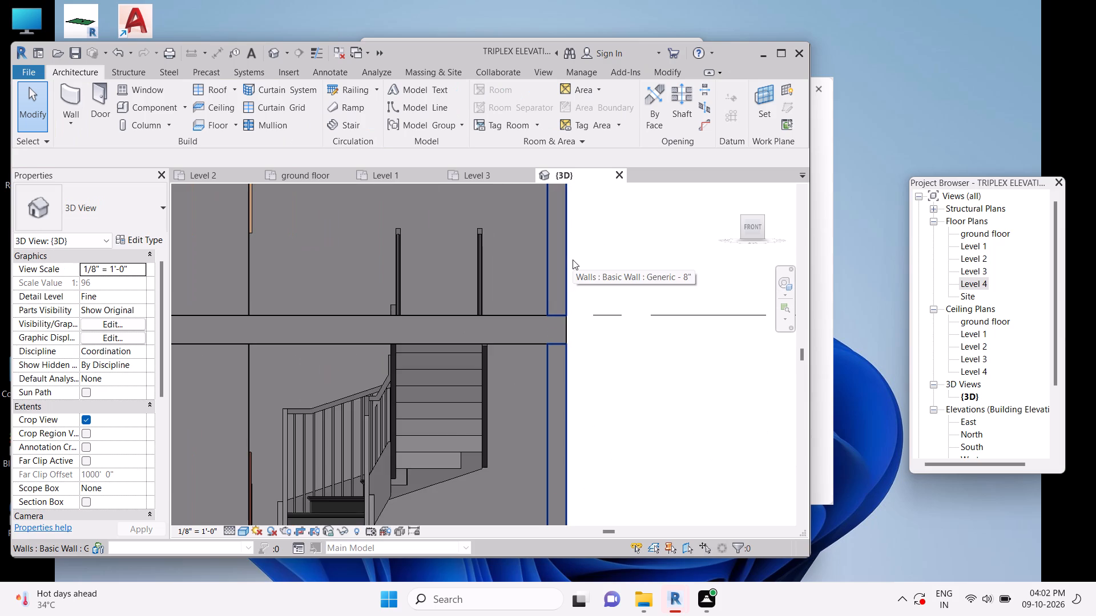
scroll(573, 260, "down", 4)
scroll(465, 370, "down", 2)
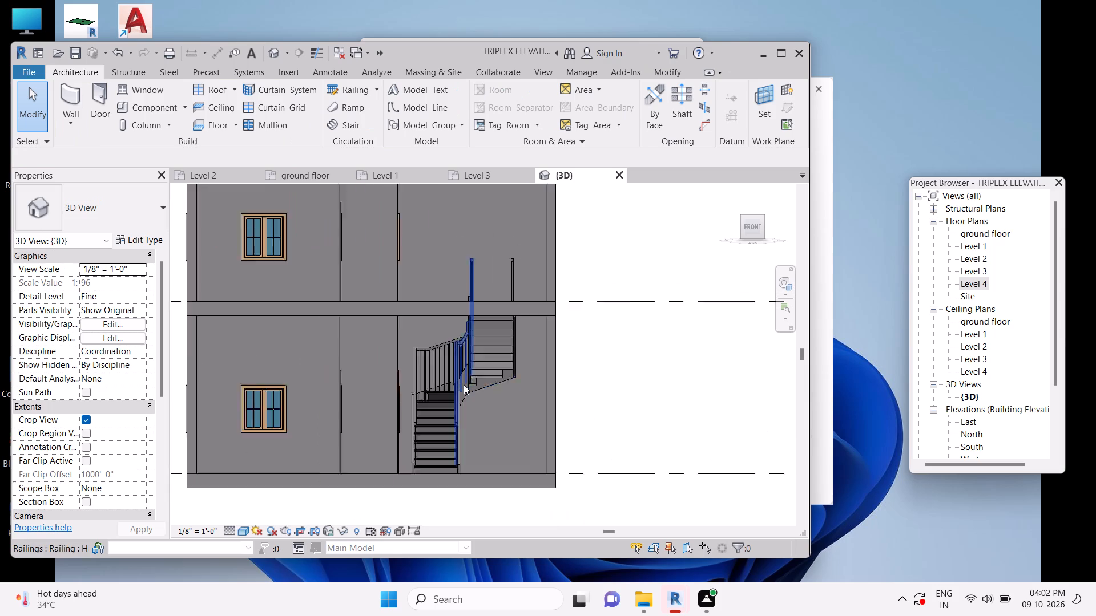
scroll(464, 384, "up", 2)
scroll(464, 384, "down", 3)
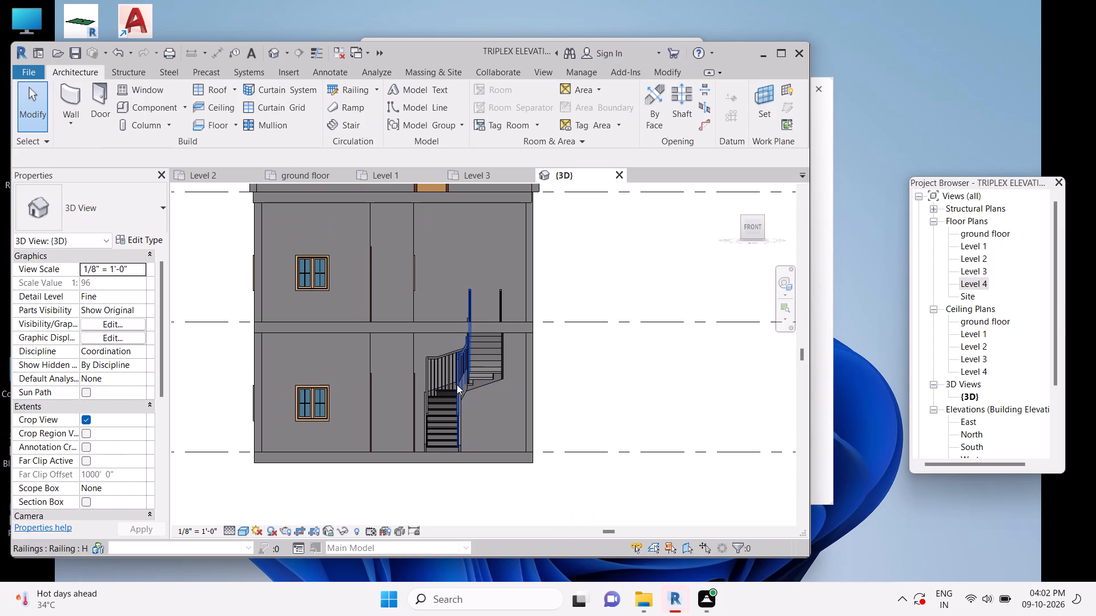
scroll(457, 384, "down", 4)
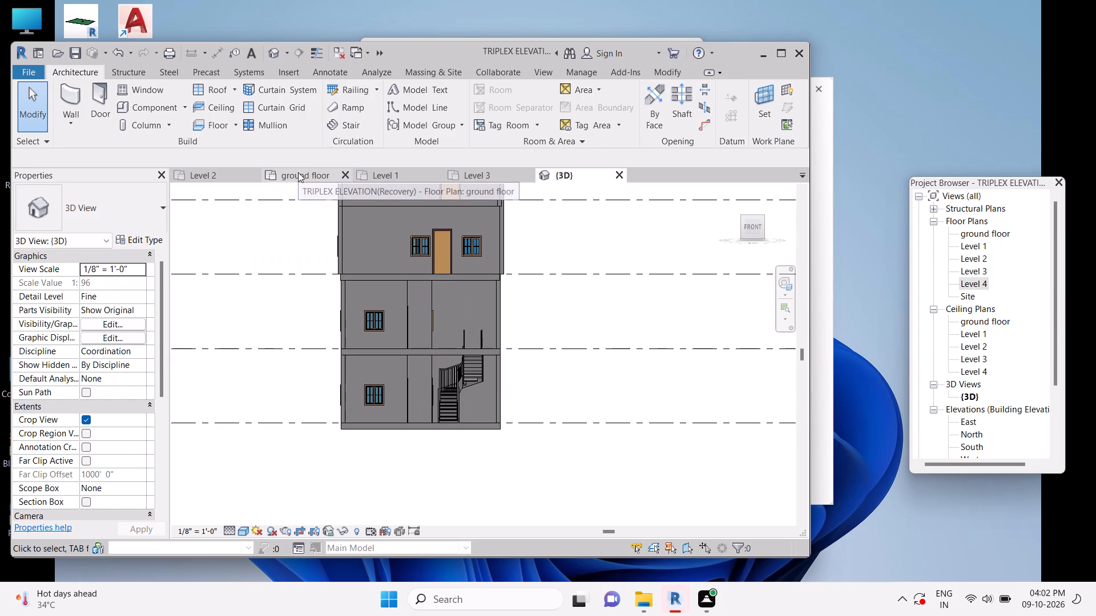
On the Level 1 plan, place a U-shaped winder stair run to Level 2 at the floor's front edge above the lower stair, dismissing the Autodesk notification.
left_click(428, 178)
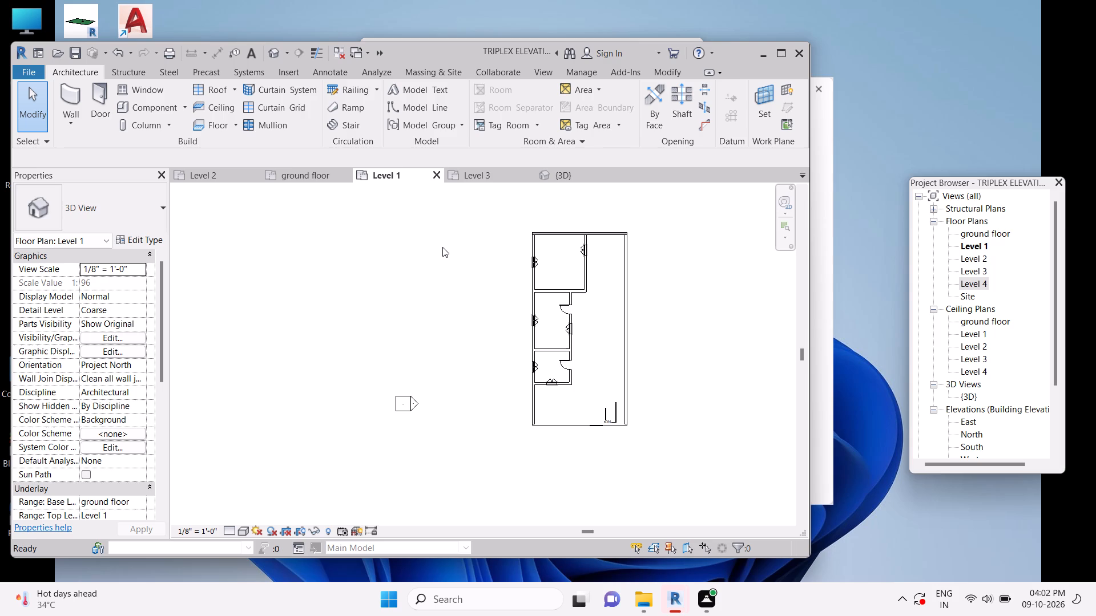
left_click(615, 408)
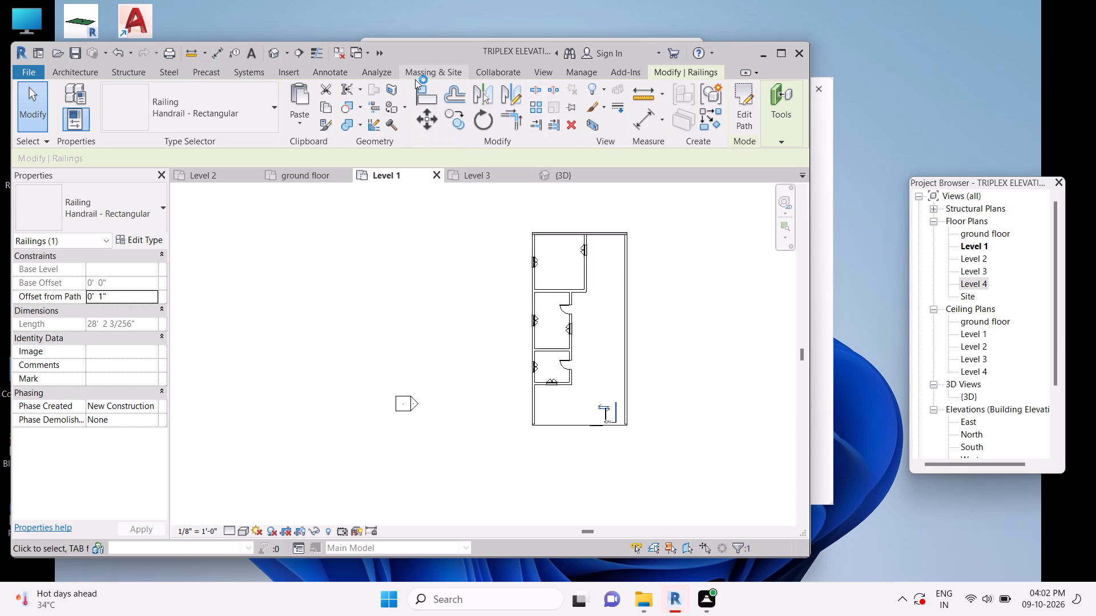
left_click(83, 66)
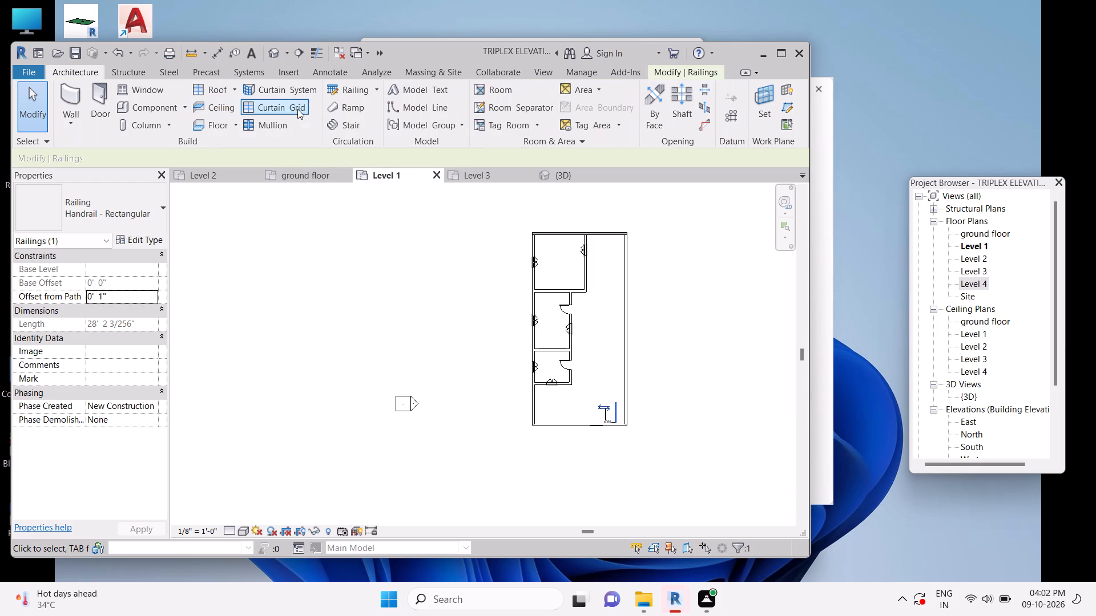
left_click(362, 129)
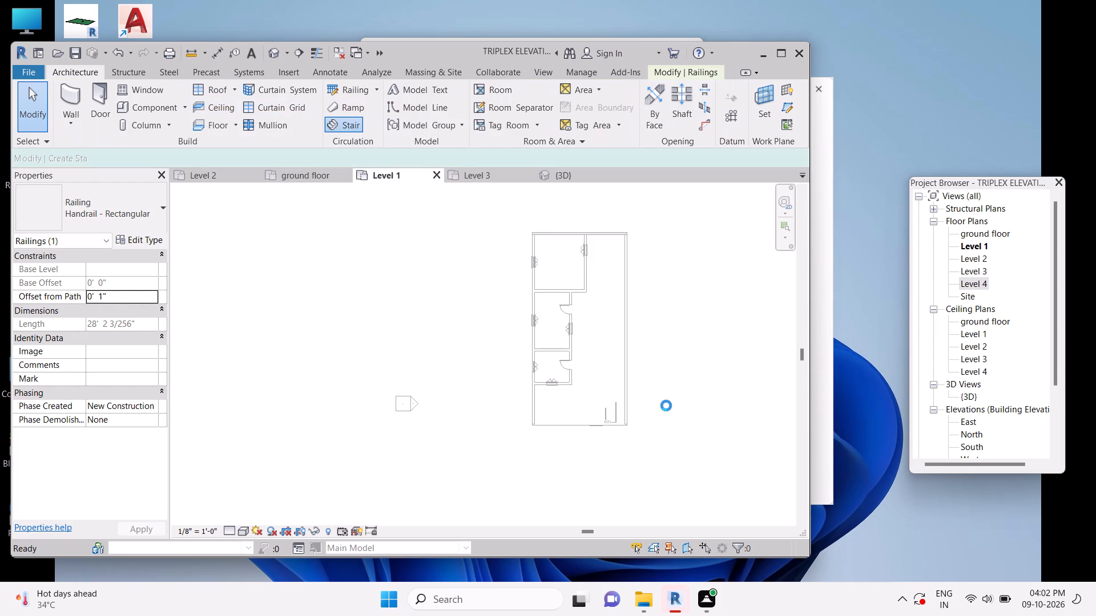
scroll(605, 416, "up", 1)
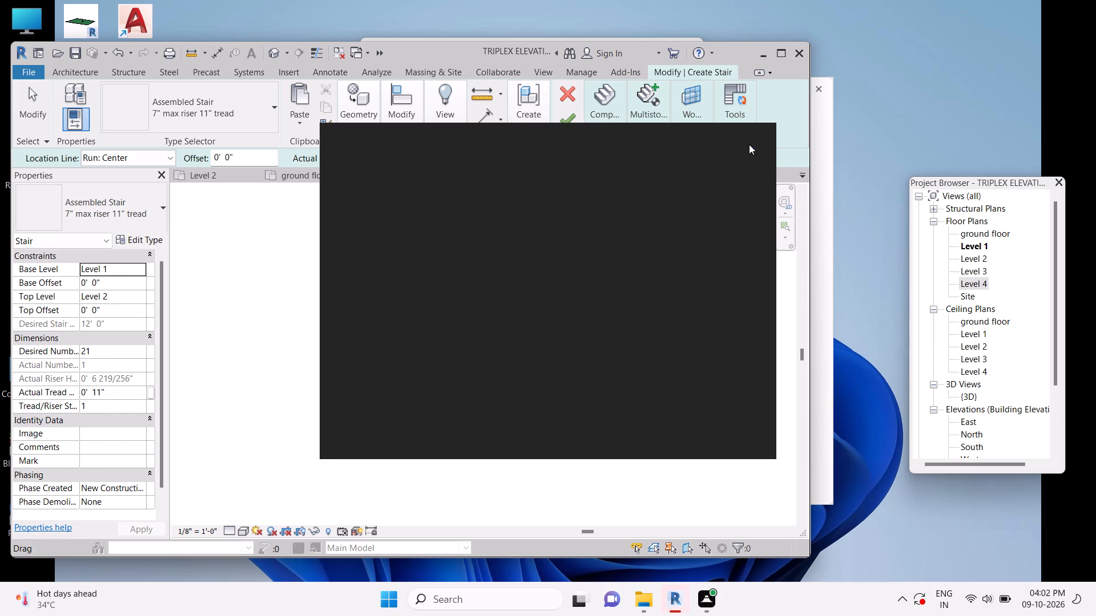
left_click(750, 148)
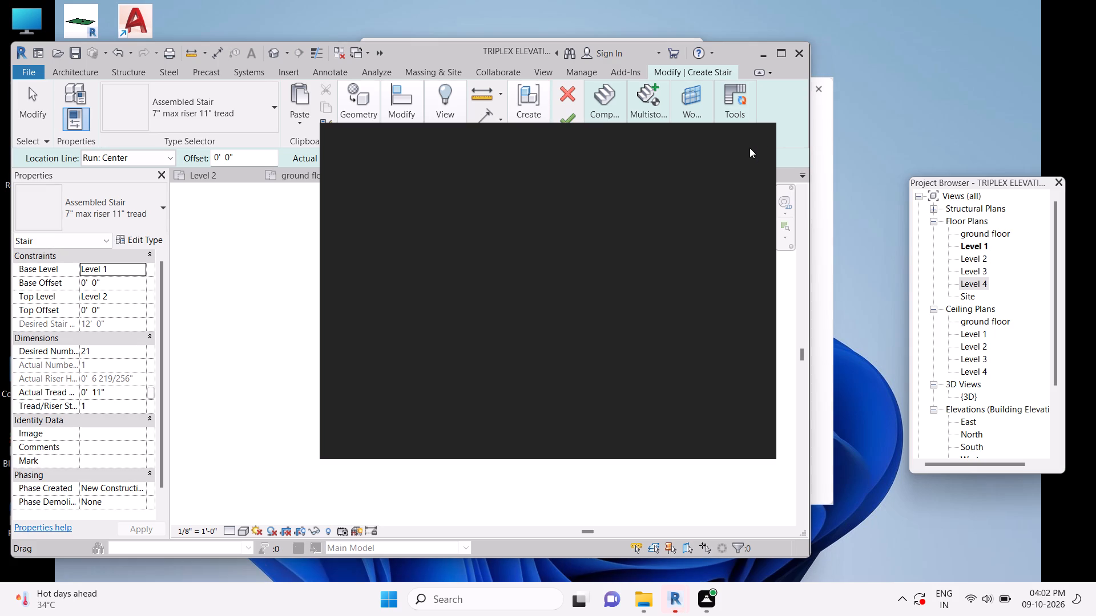
left_click(751, 141)
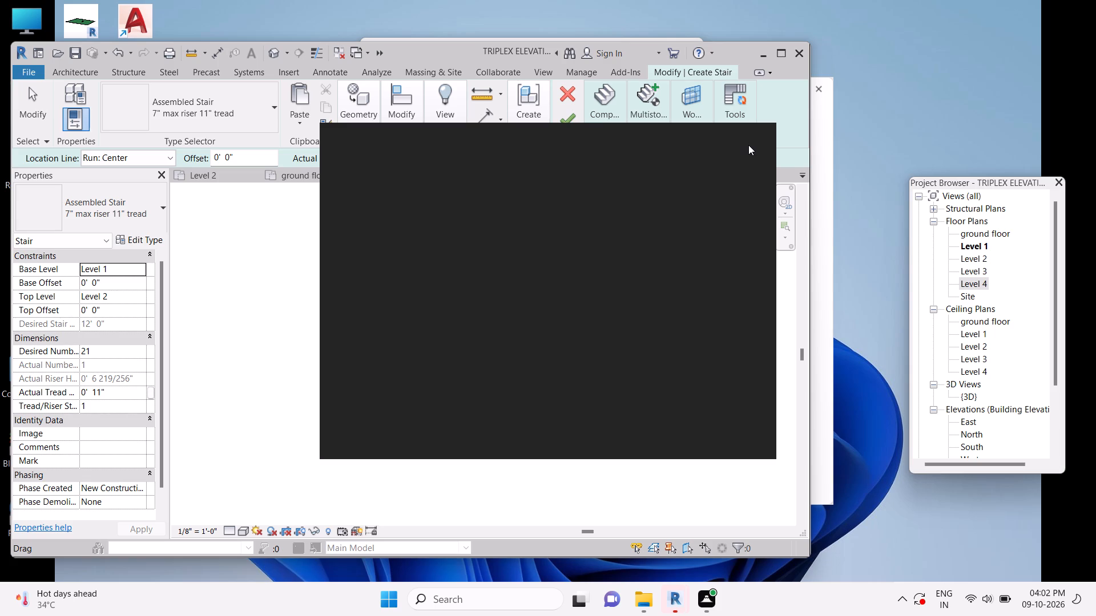
left_click(748, 145)
left_click(750, 145)
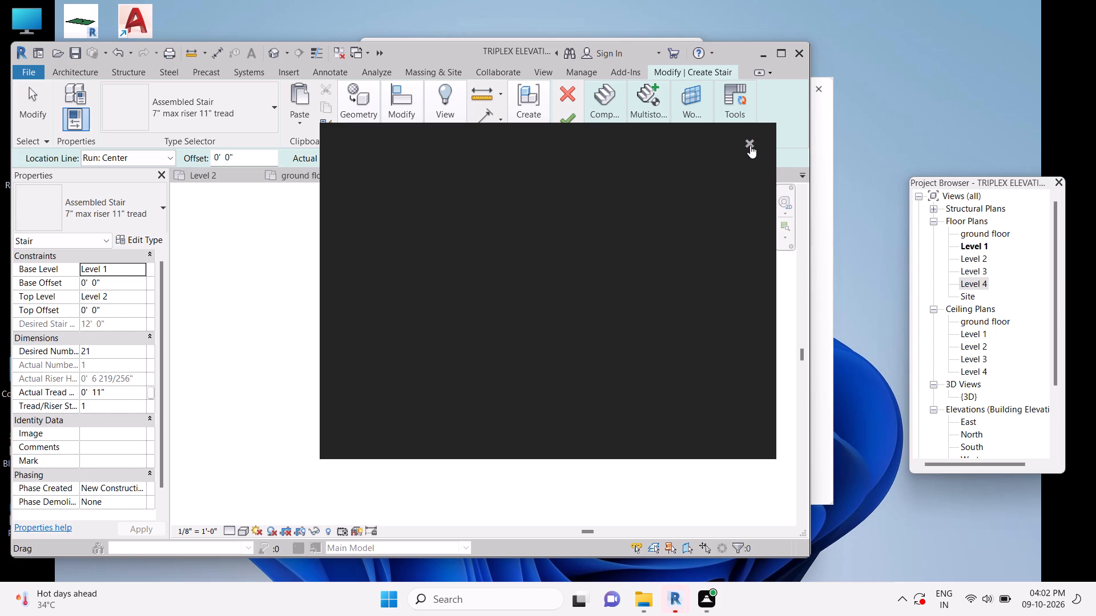
left_click(750, 145)
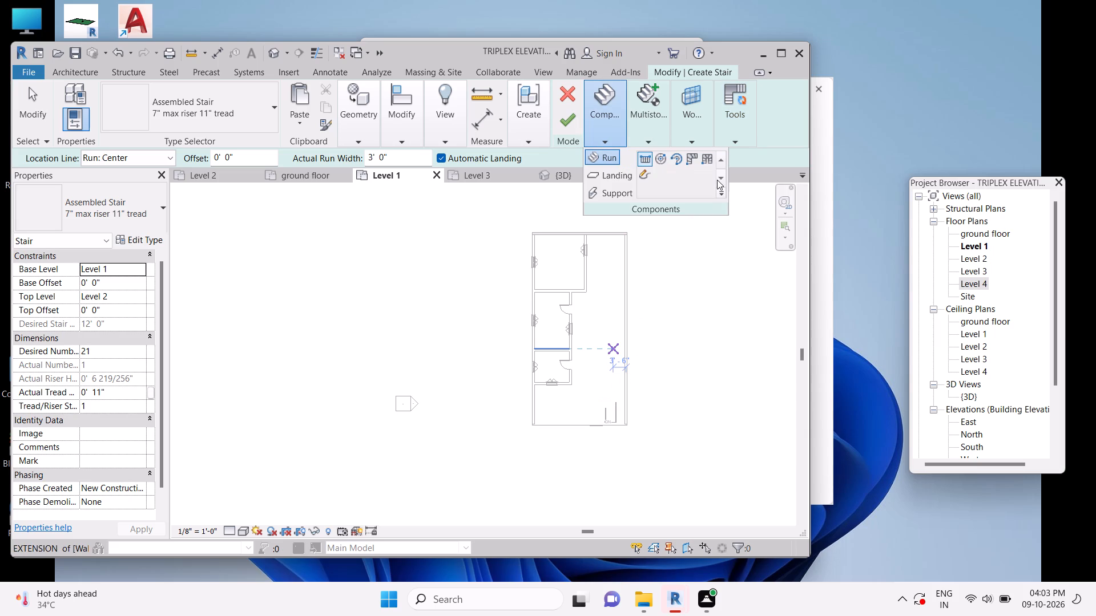
left_click(708, 166)
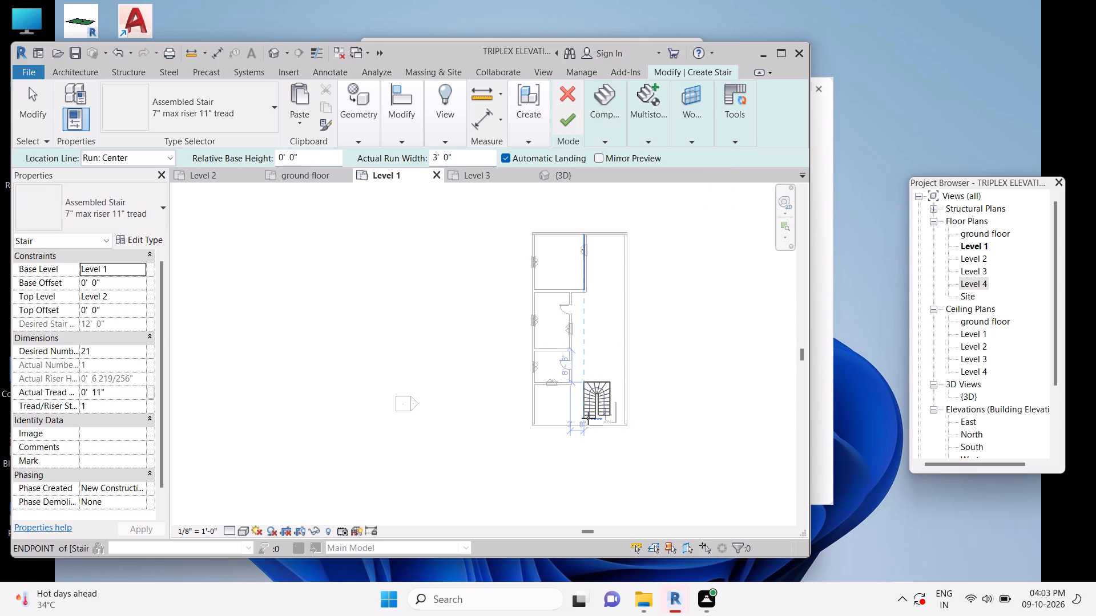
scroll(588, 419, "up", 3)
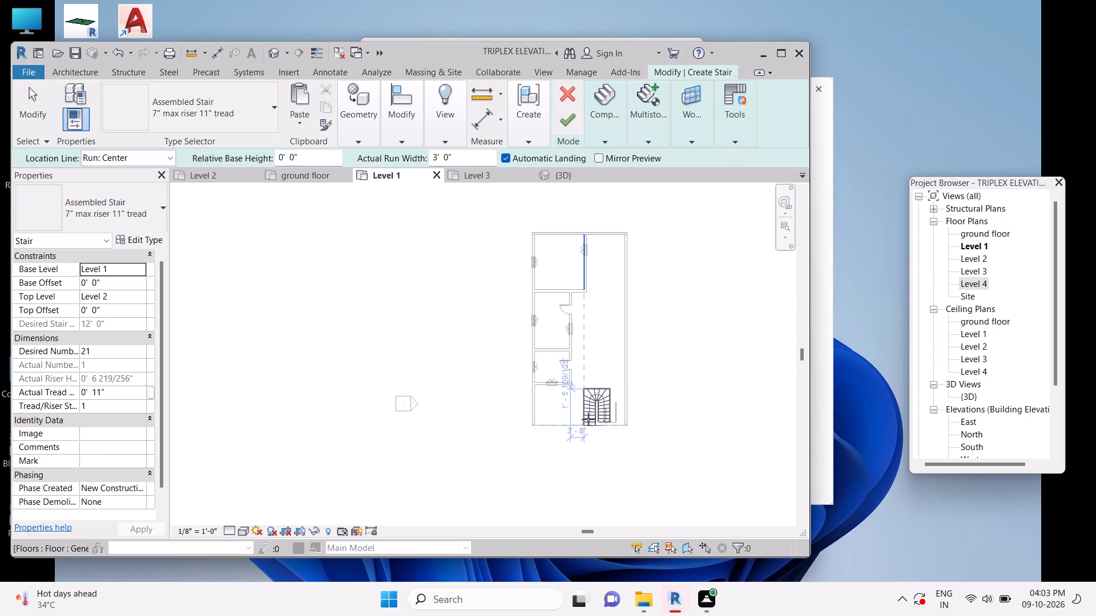
scroll(588, 419, "up", 5)
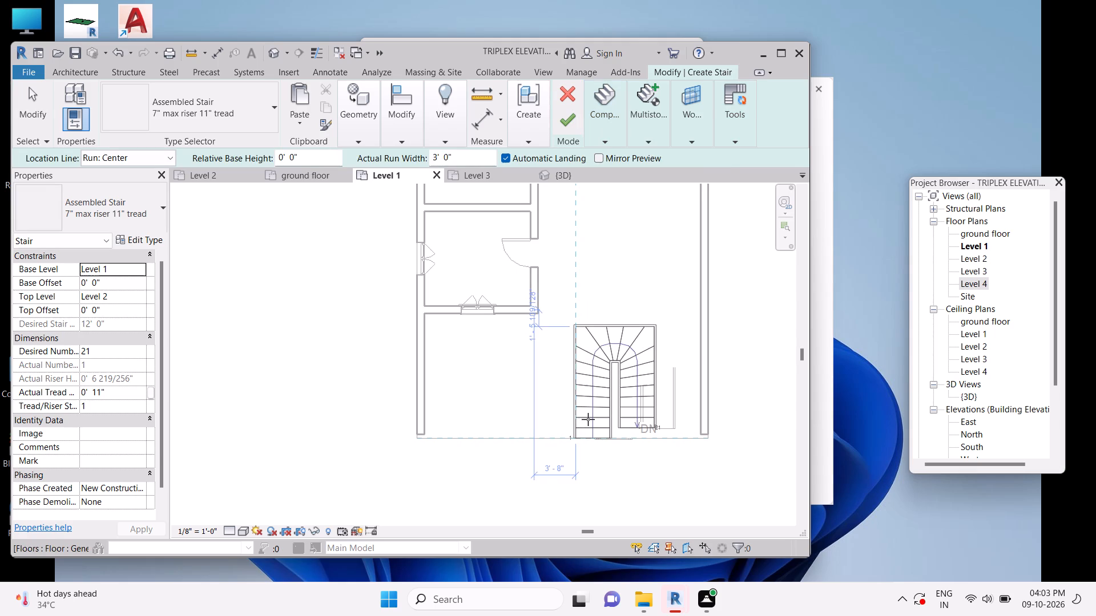
scroll(588, 419, "up", 1)
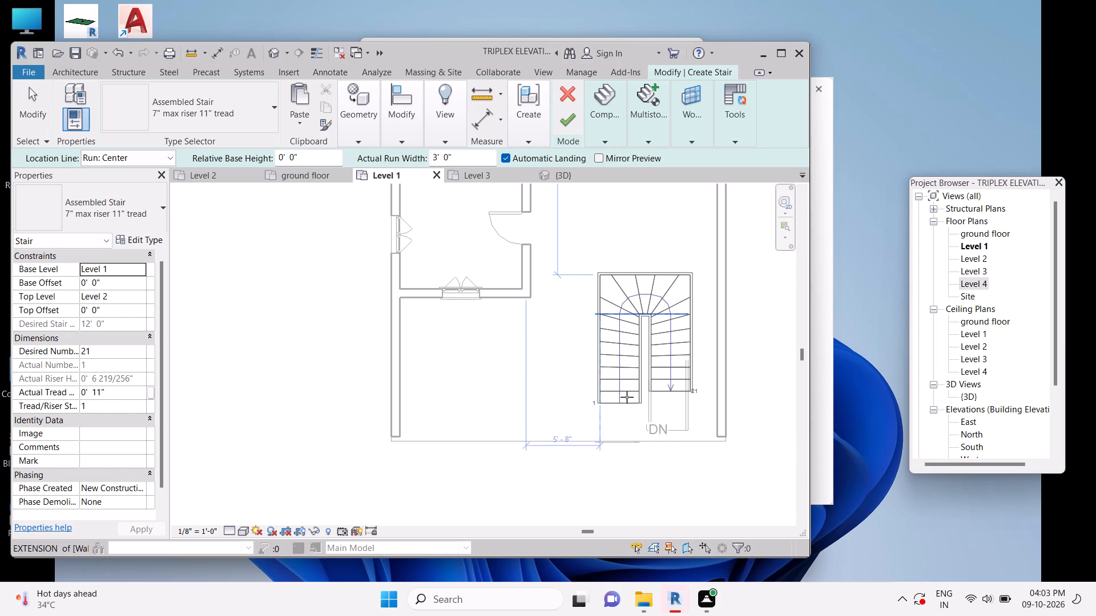
left_click(613, 436)
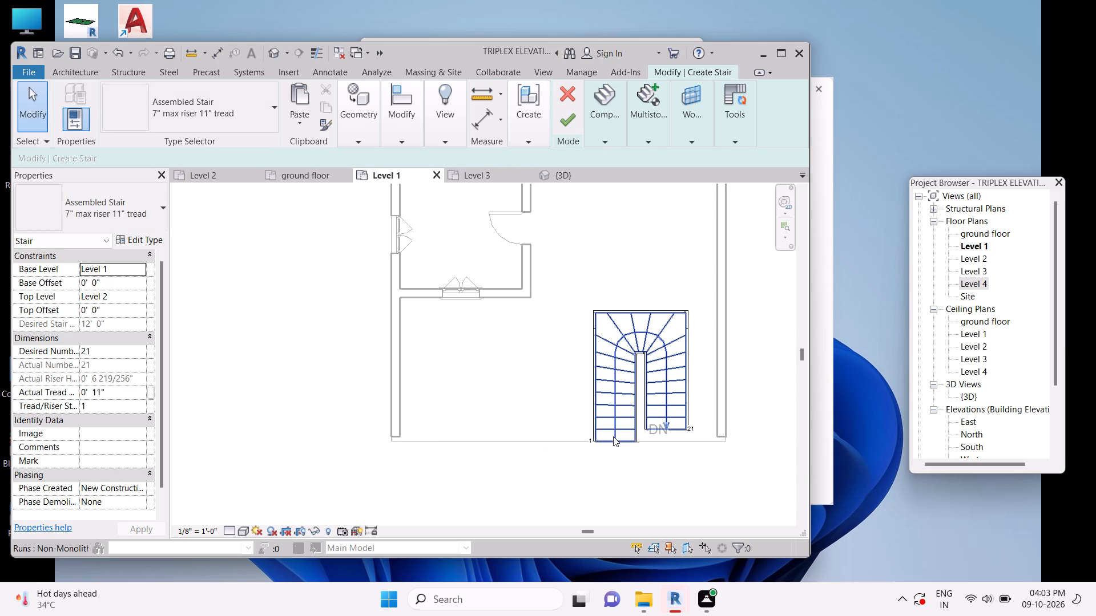
key("Escape")
left_click(537, 446)
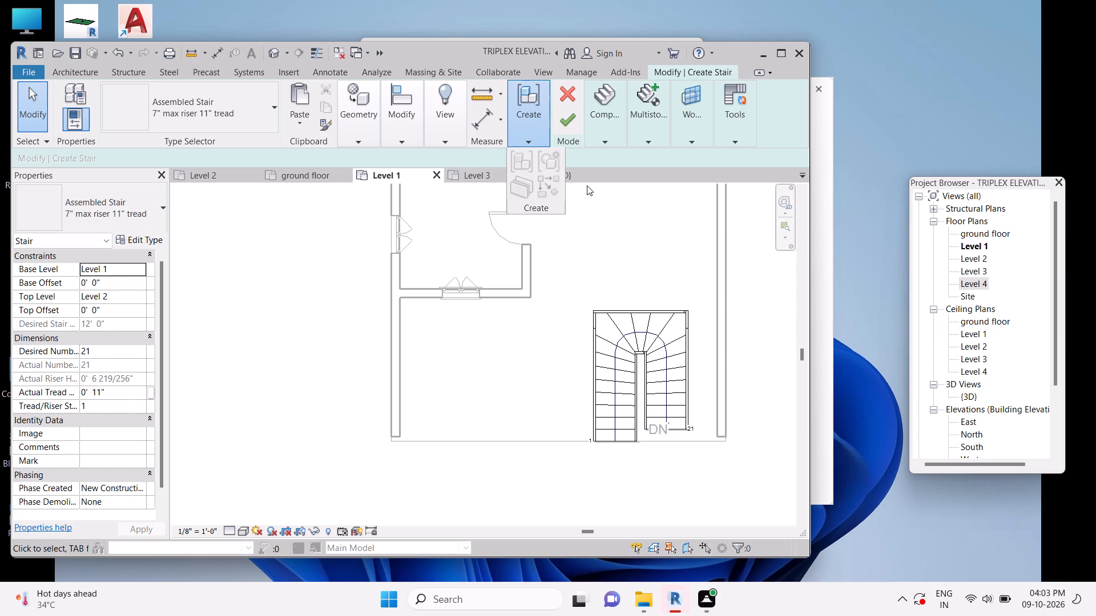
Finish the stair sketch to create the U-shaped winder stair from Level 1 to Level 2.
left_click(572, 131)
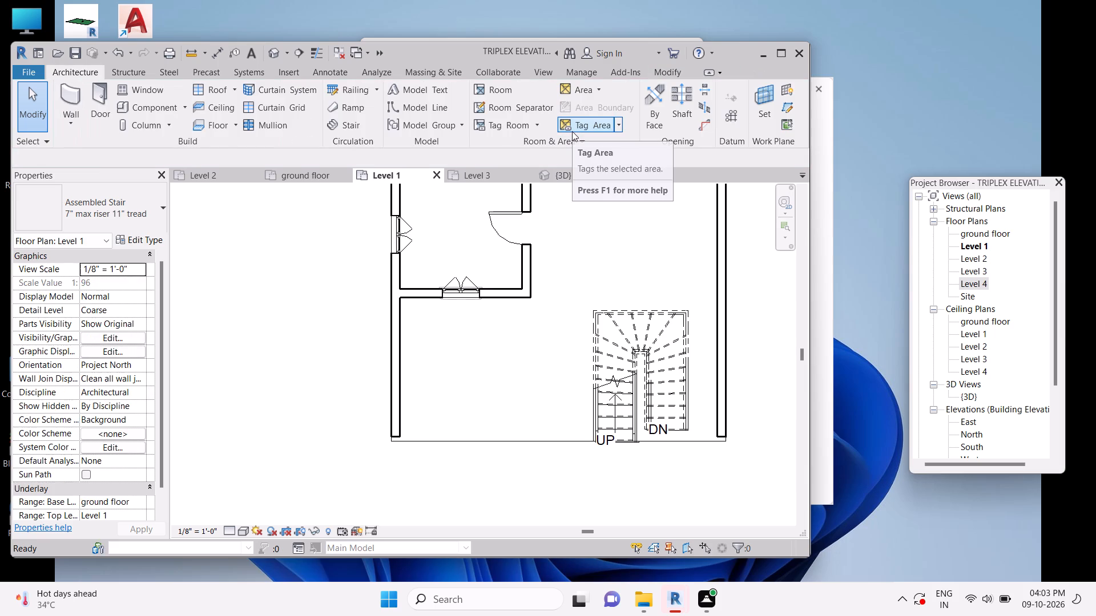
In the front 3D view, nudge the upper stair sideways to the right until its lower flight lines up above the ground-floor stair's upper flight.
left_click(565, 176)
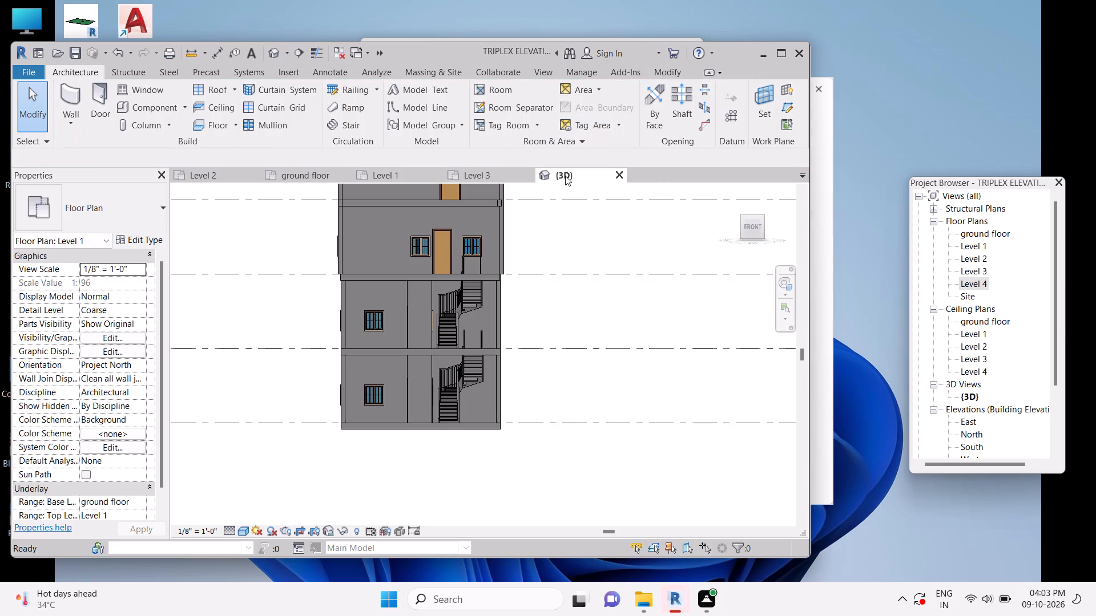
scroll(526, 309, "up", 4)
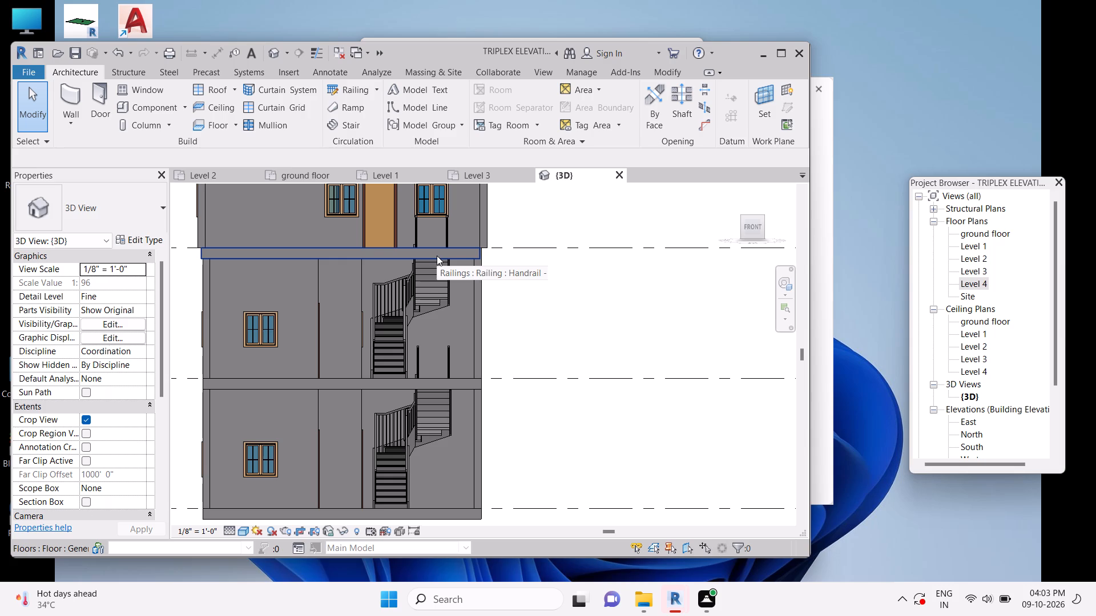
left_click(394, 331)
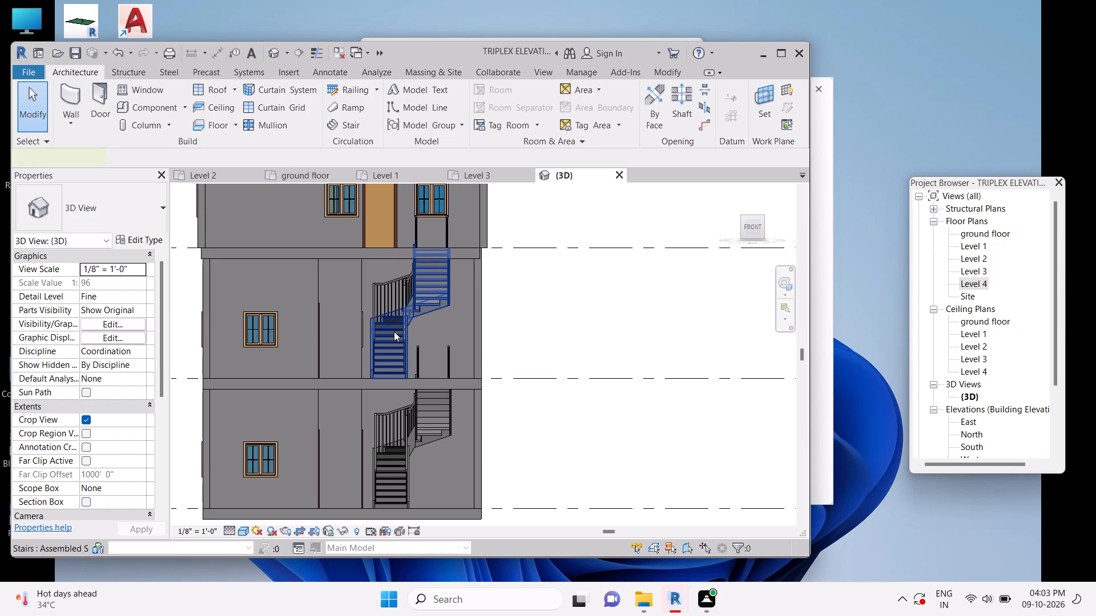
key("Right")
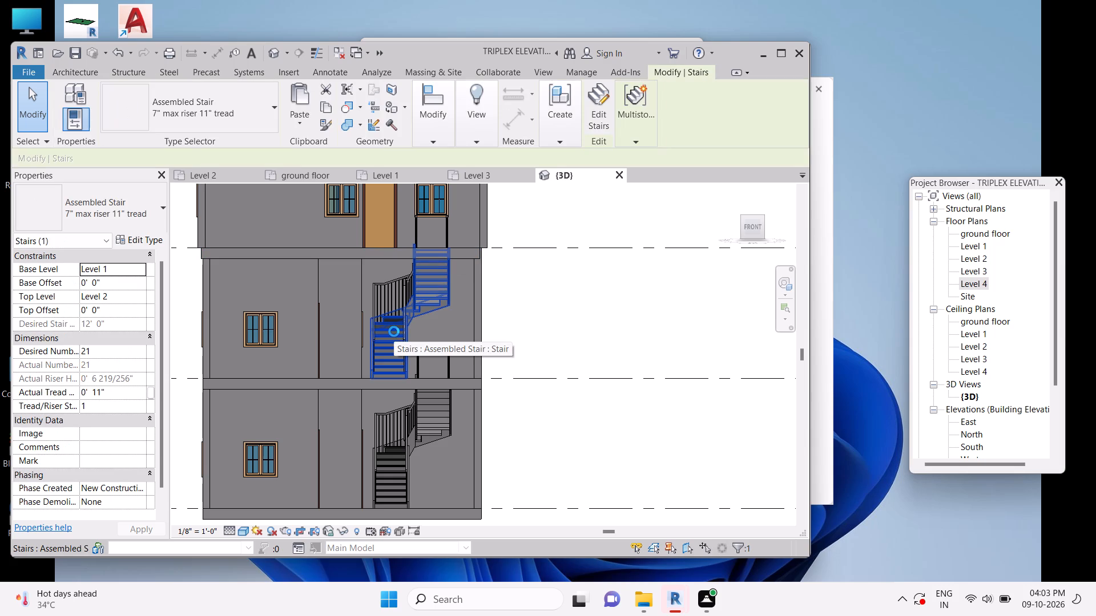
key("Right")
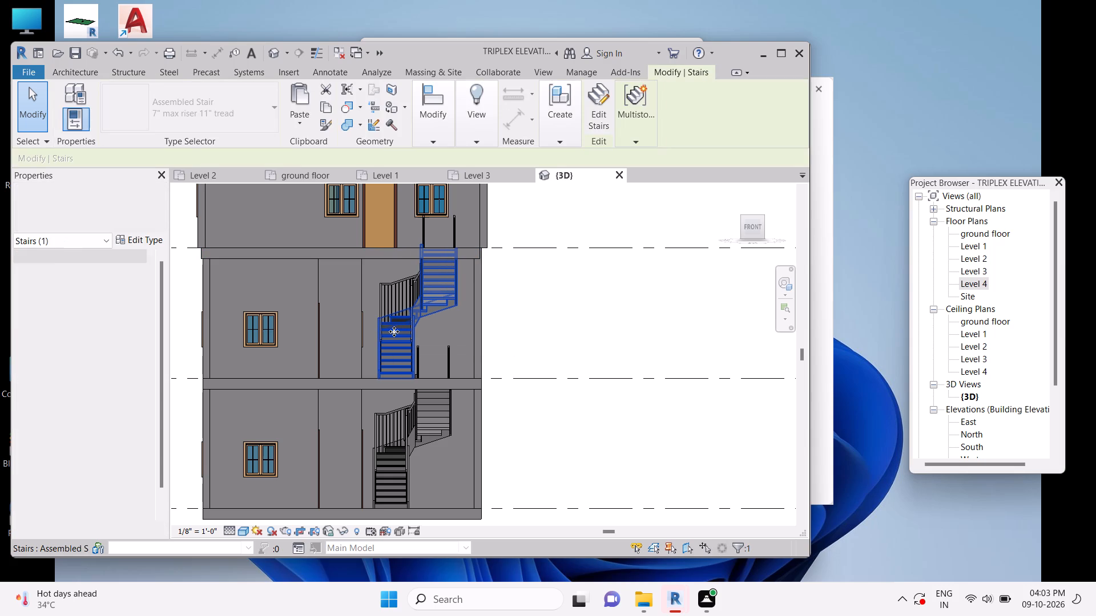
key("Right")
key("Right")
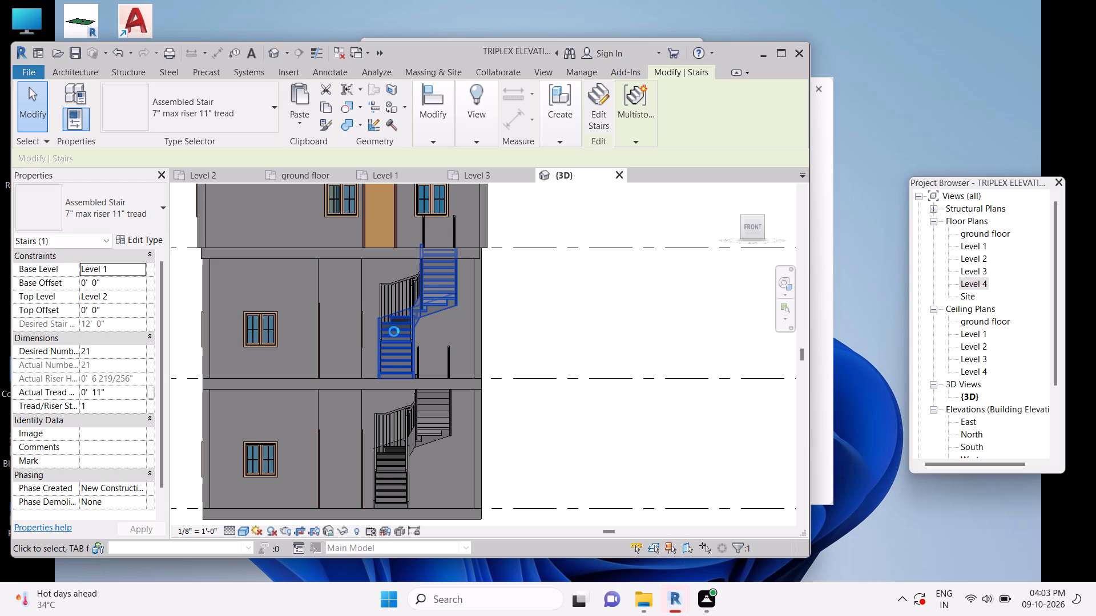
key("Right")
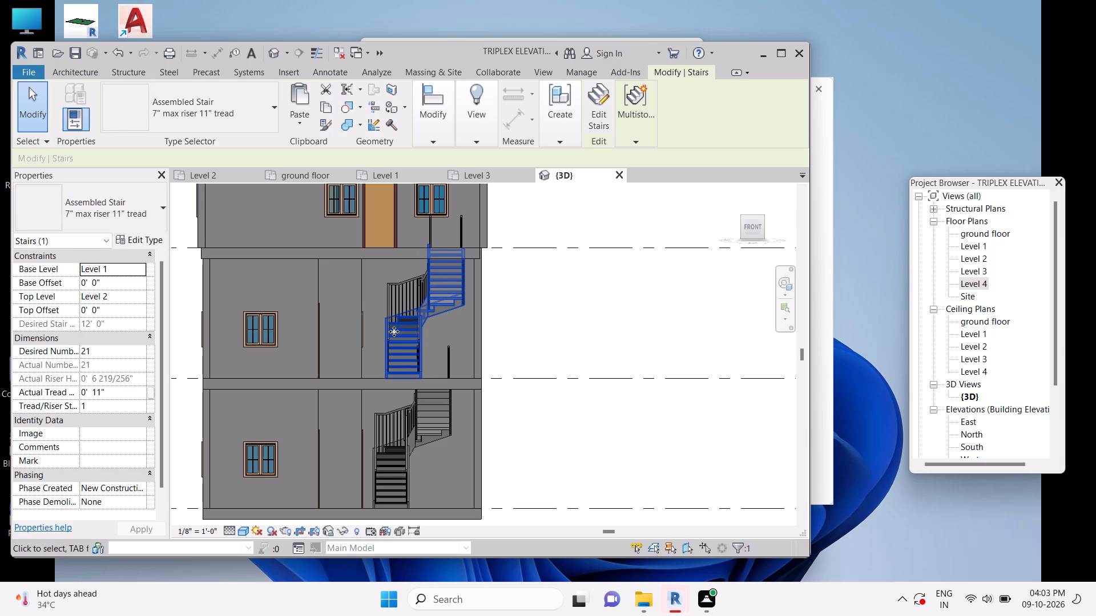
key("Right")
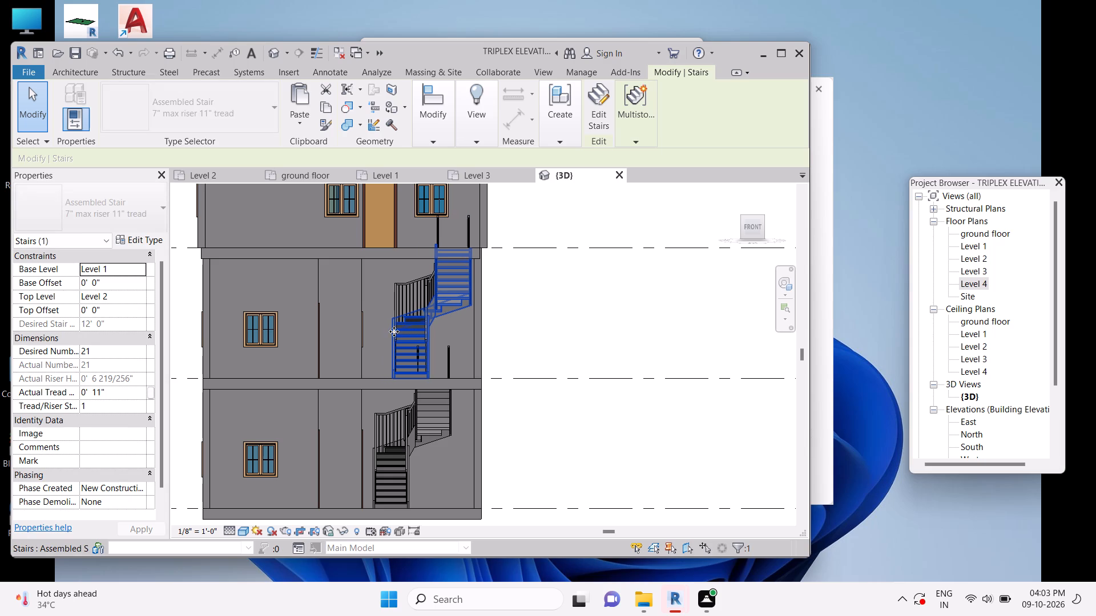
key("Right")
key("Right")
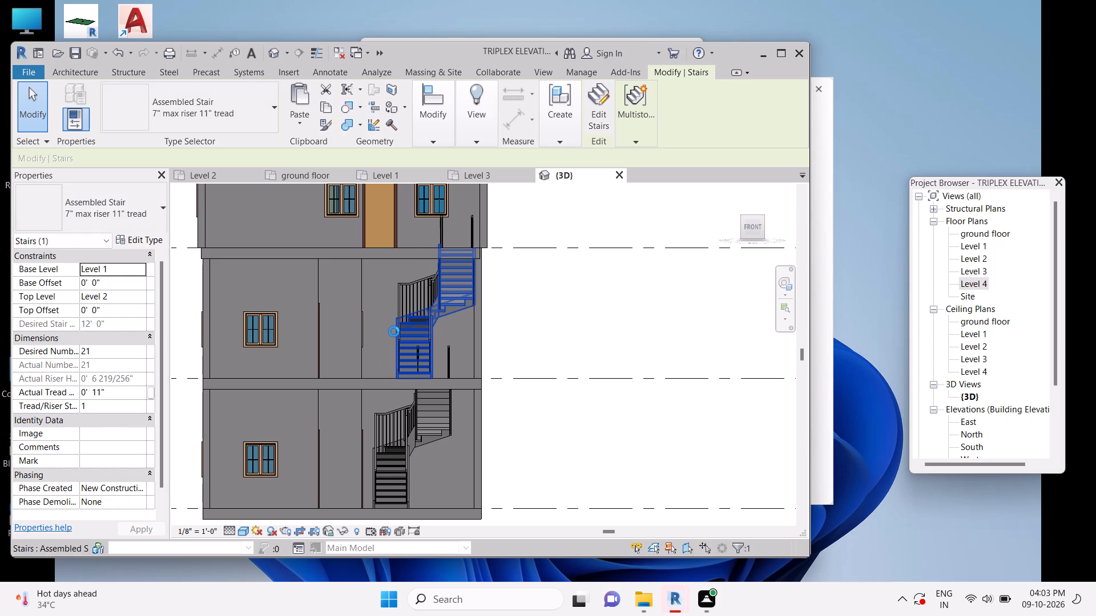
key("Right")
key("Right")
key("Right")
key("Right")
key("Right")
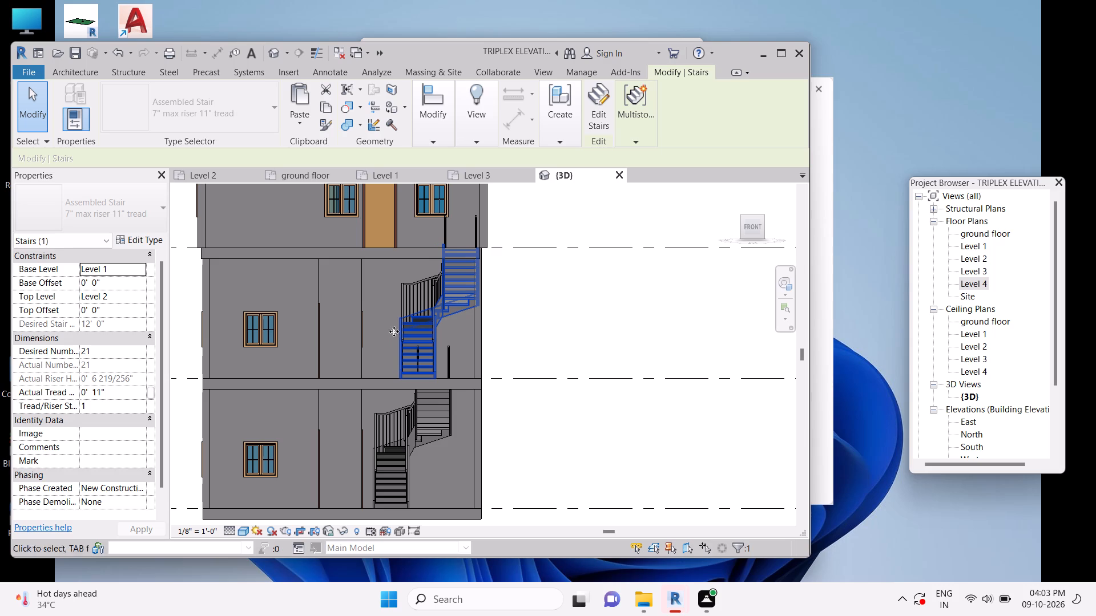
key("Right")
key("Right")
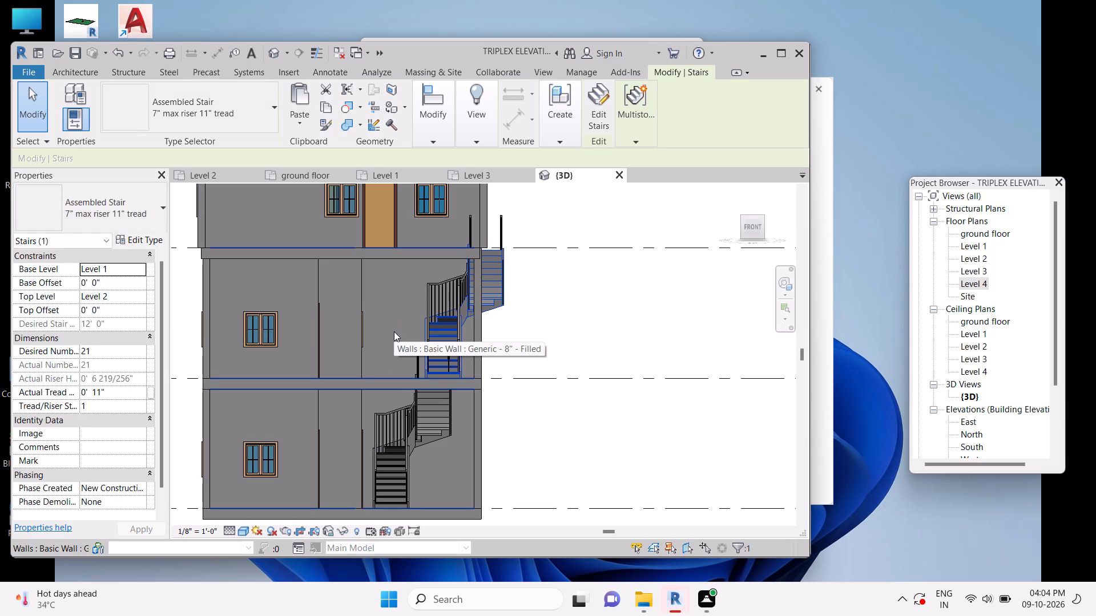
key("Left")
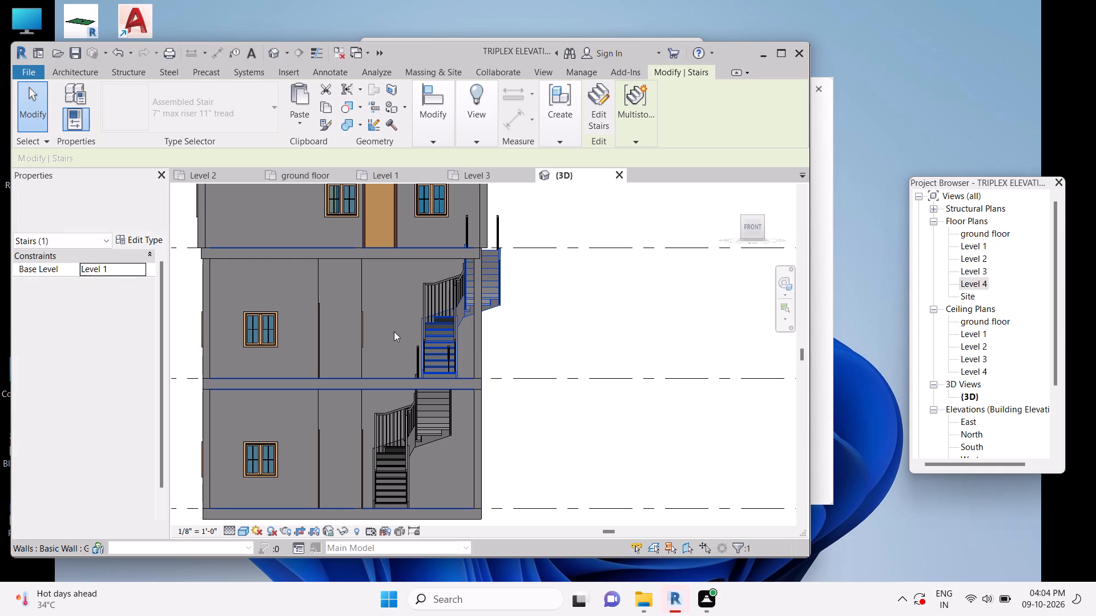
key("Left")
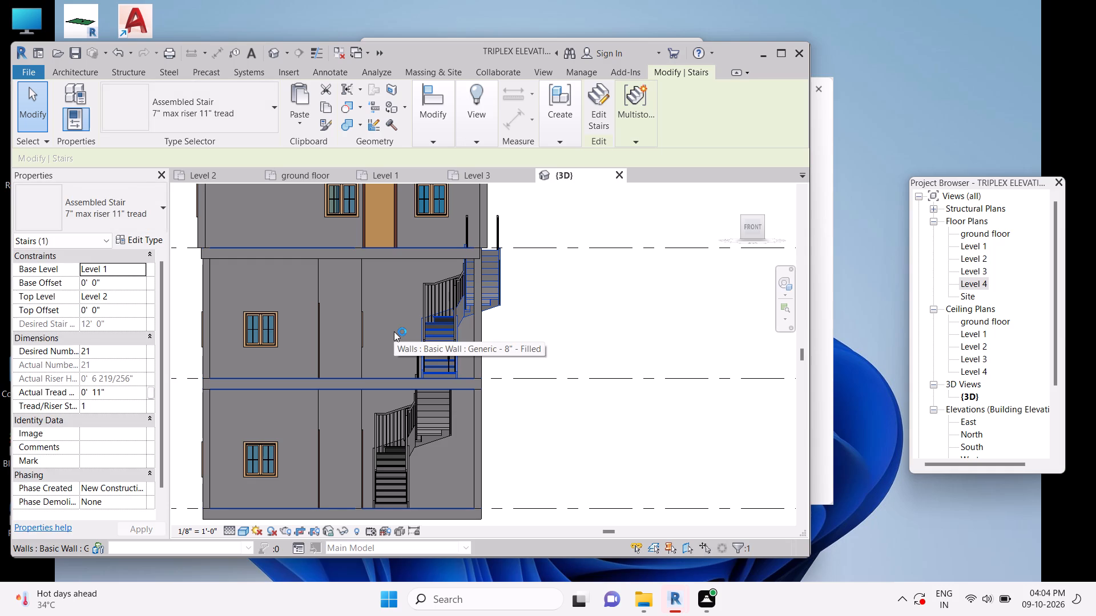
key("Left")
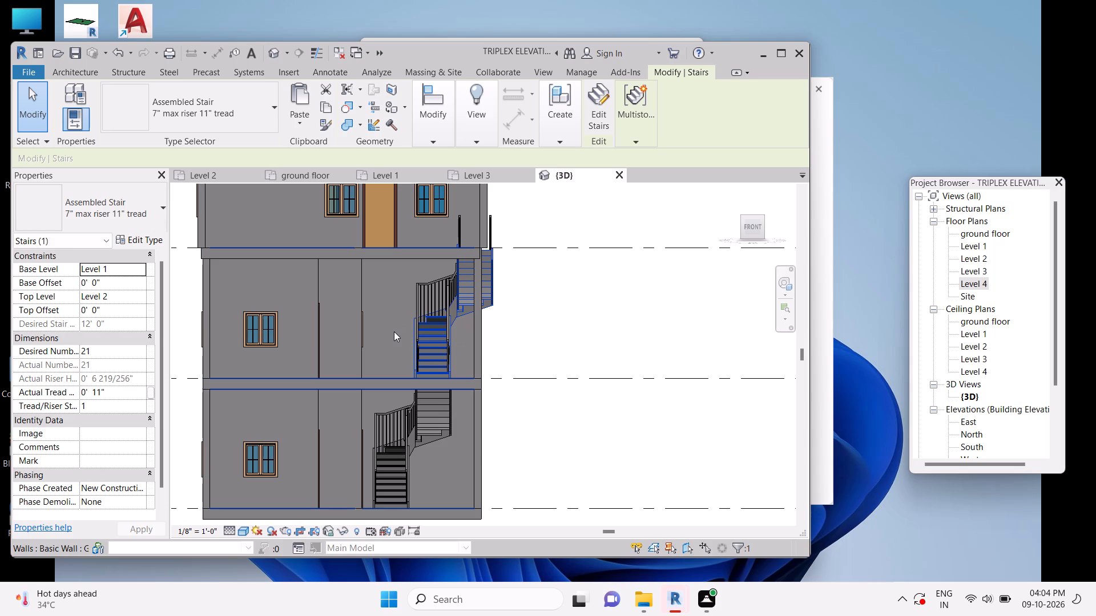
Dismiss the Autodesk notification.
left_click(389, 337)
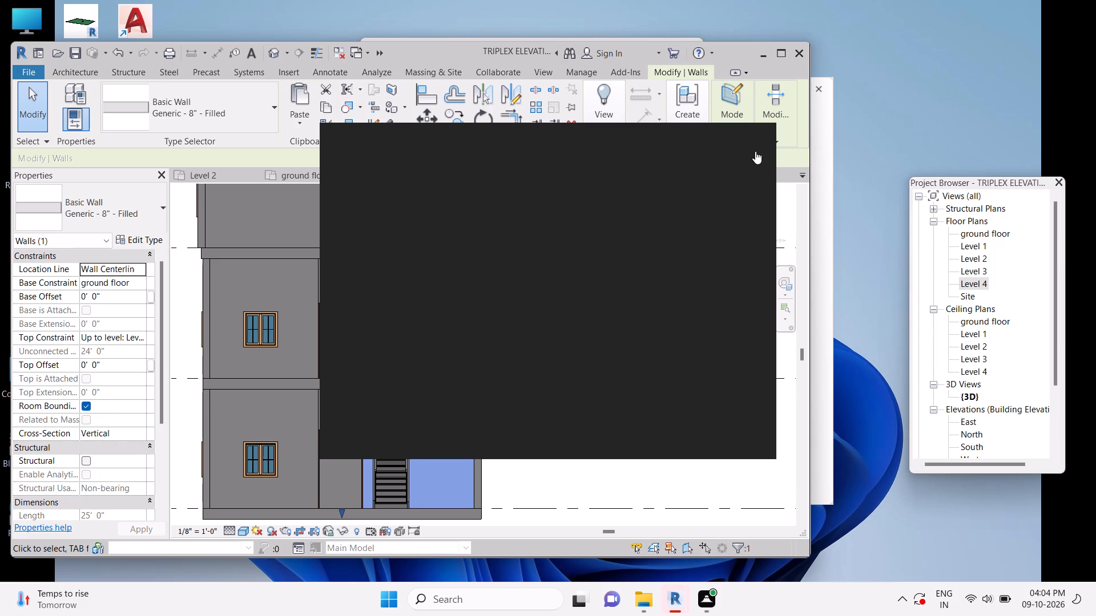
left_click(753, 147)
Delete the U-shaped winder stair between Level 1 and Level 2 in the 3D view.
scroll(416, 254, "down", 1)
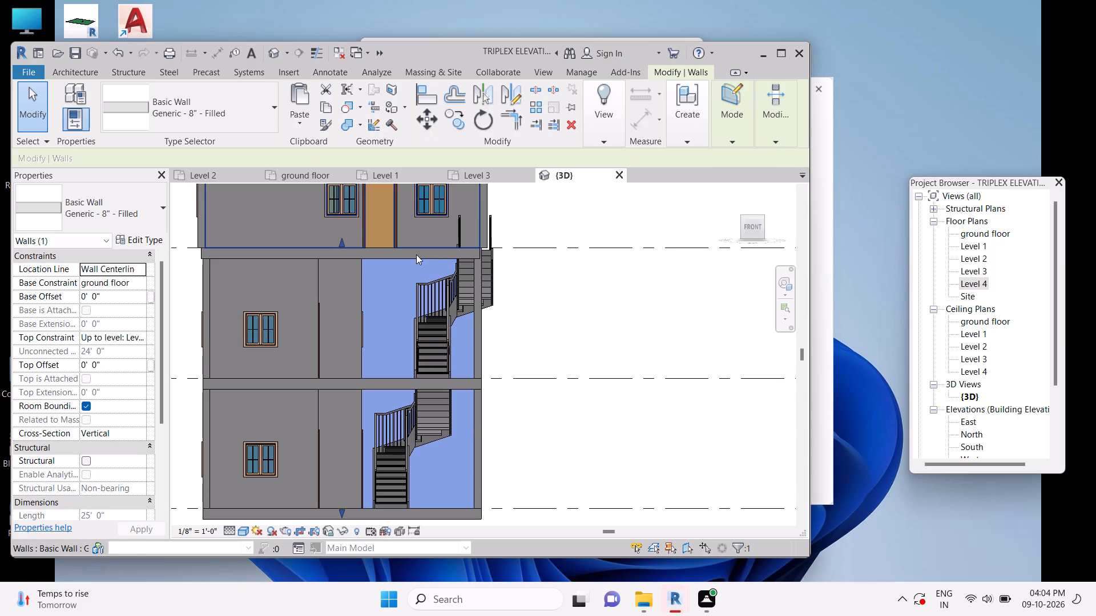
scroll(416, 254, "down", 2)
left_click(582, 295)
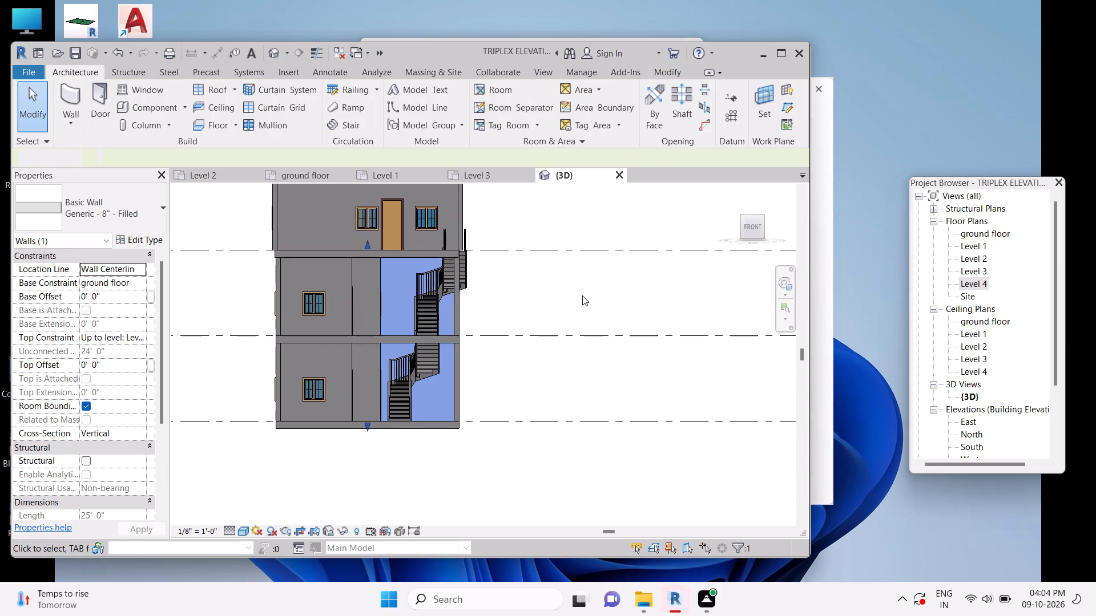
scroll(511, 305, "up", 3)
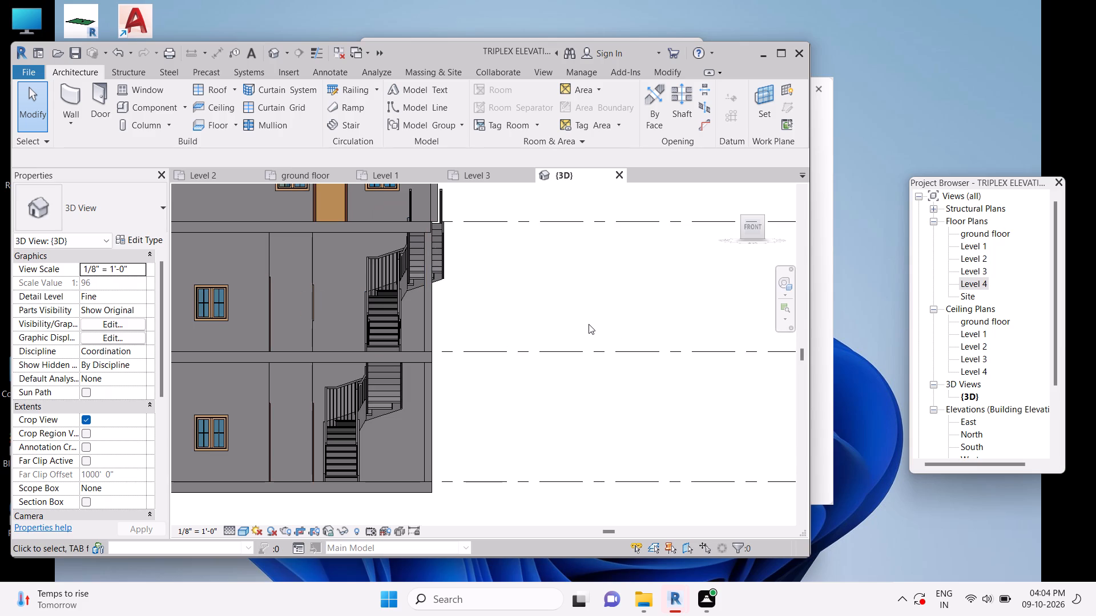
scroll(589, 324, "down", 1)
middle_click_drag(589, 324, 578, 346)
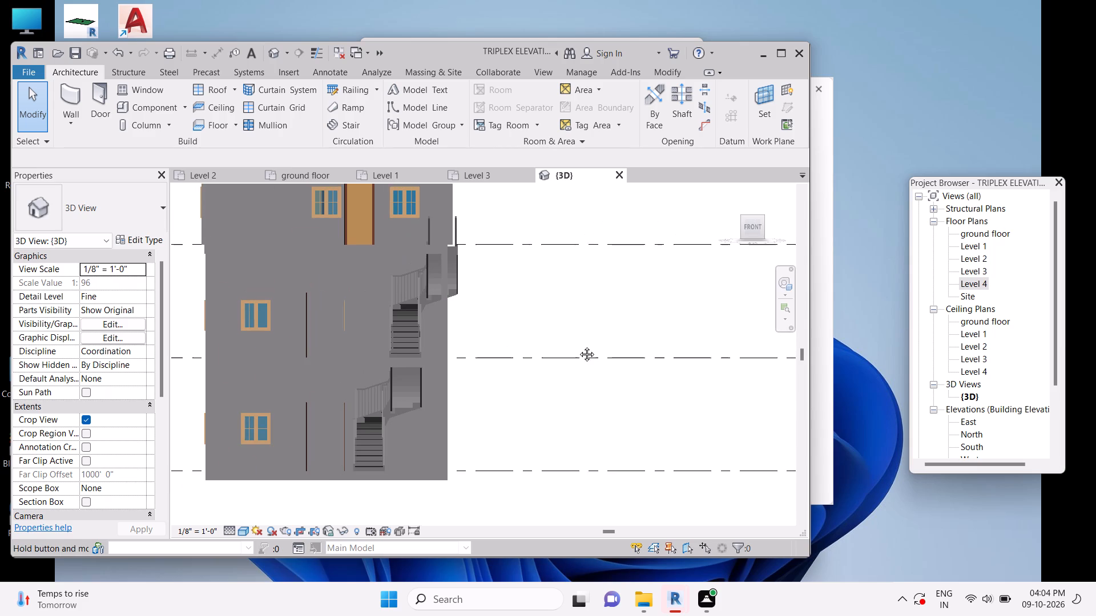
middle_click_drag(578, 346, 565, 379)
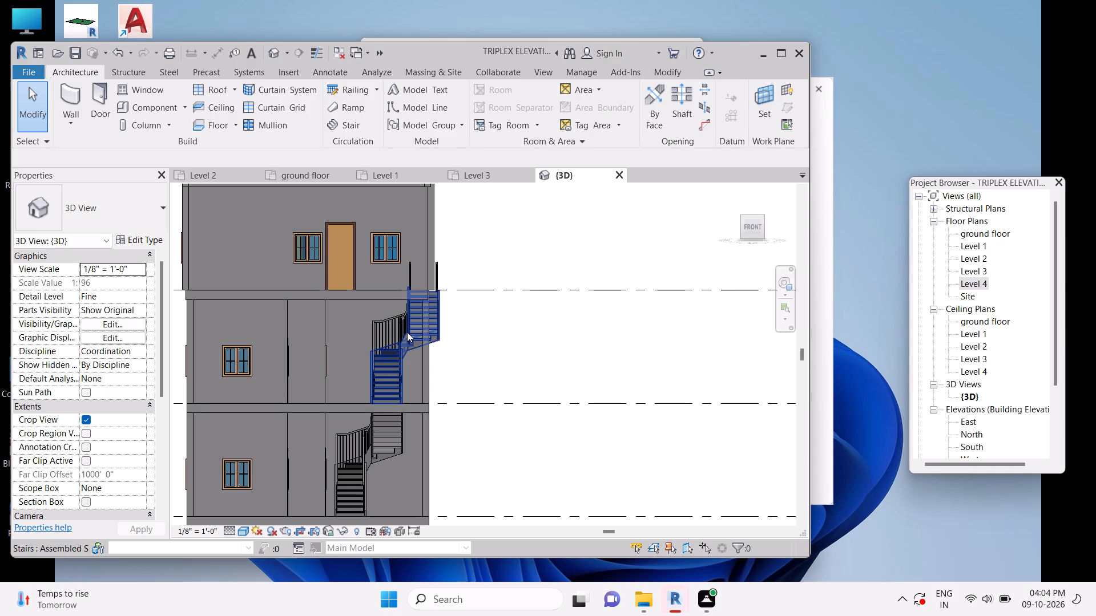
left_click(383, 371)
key("Delete")
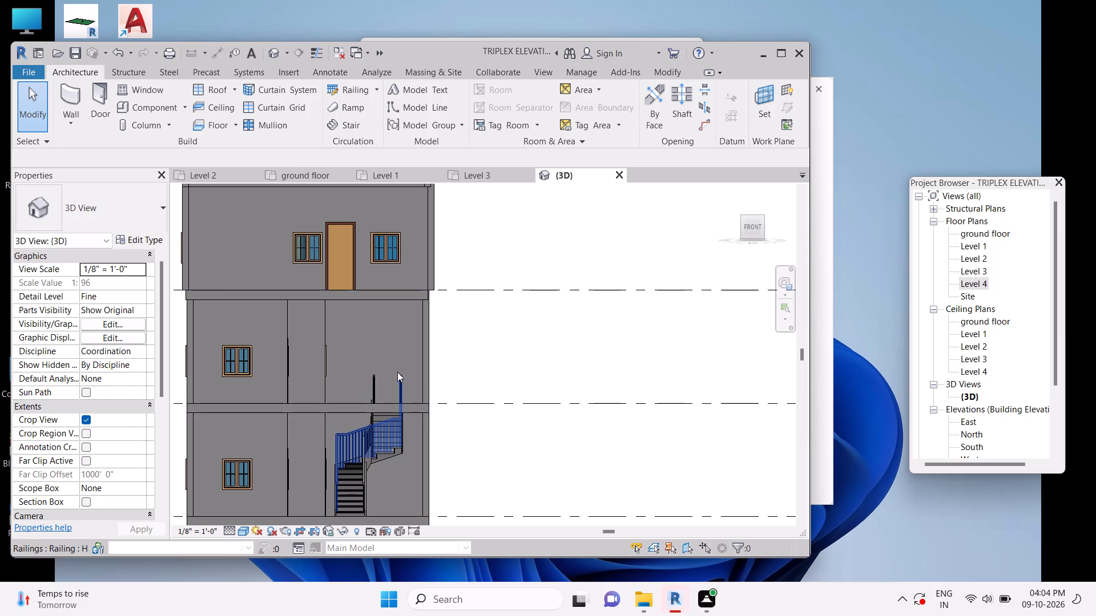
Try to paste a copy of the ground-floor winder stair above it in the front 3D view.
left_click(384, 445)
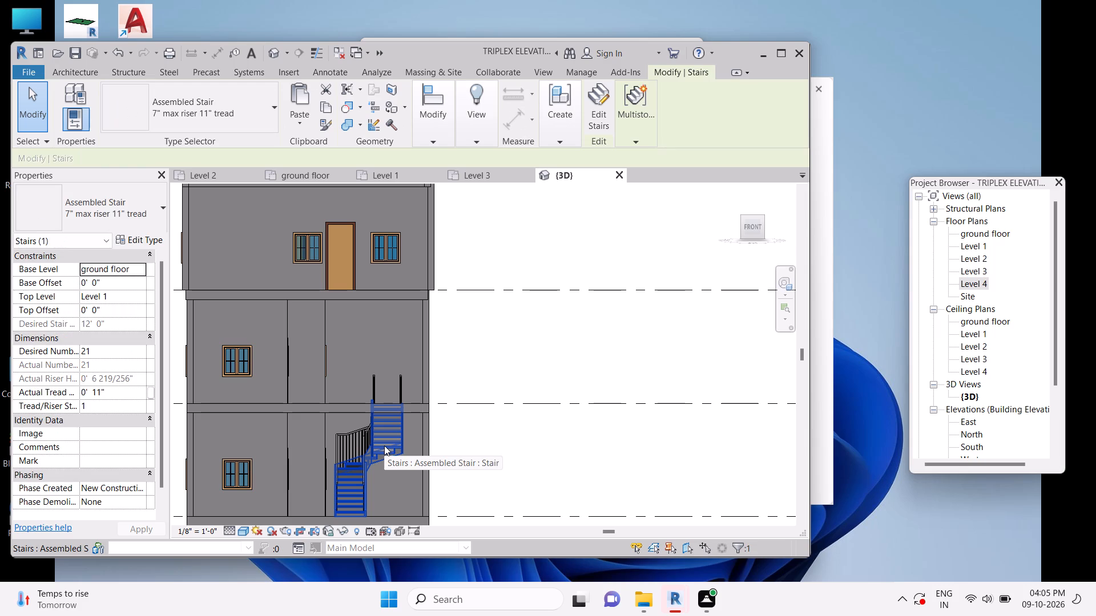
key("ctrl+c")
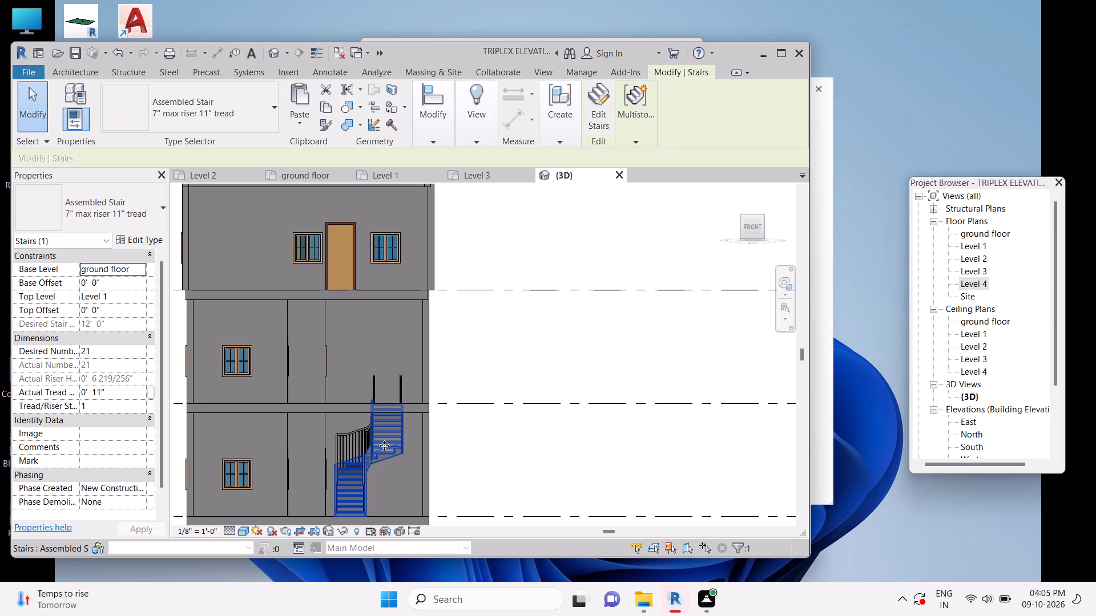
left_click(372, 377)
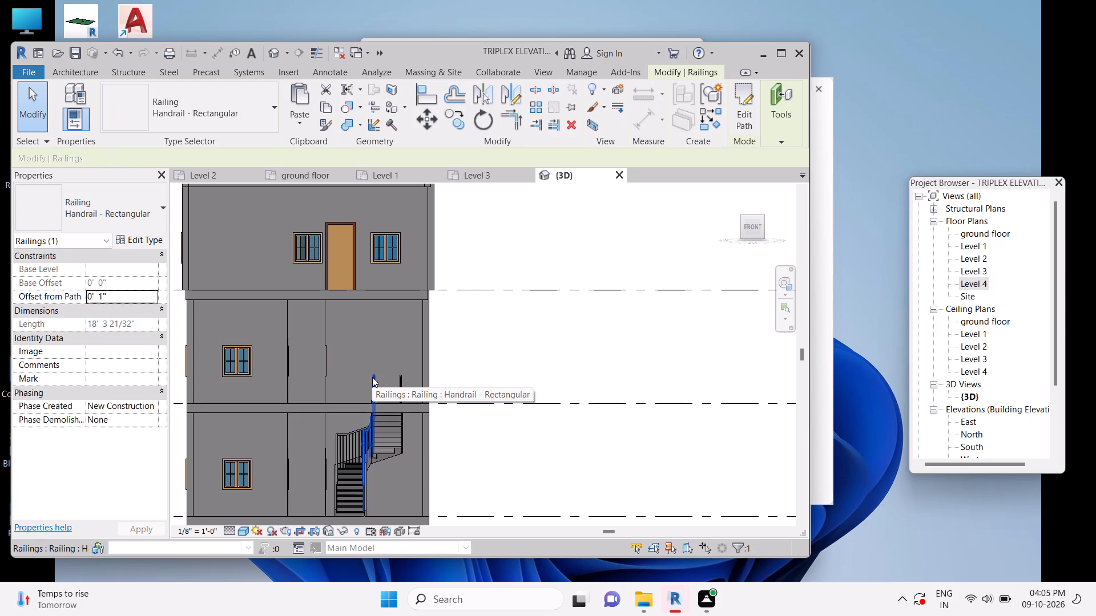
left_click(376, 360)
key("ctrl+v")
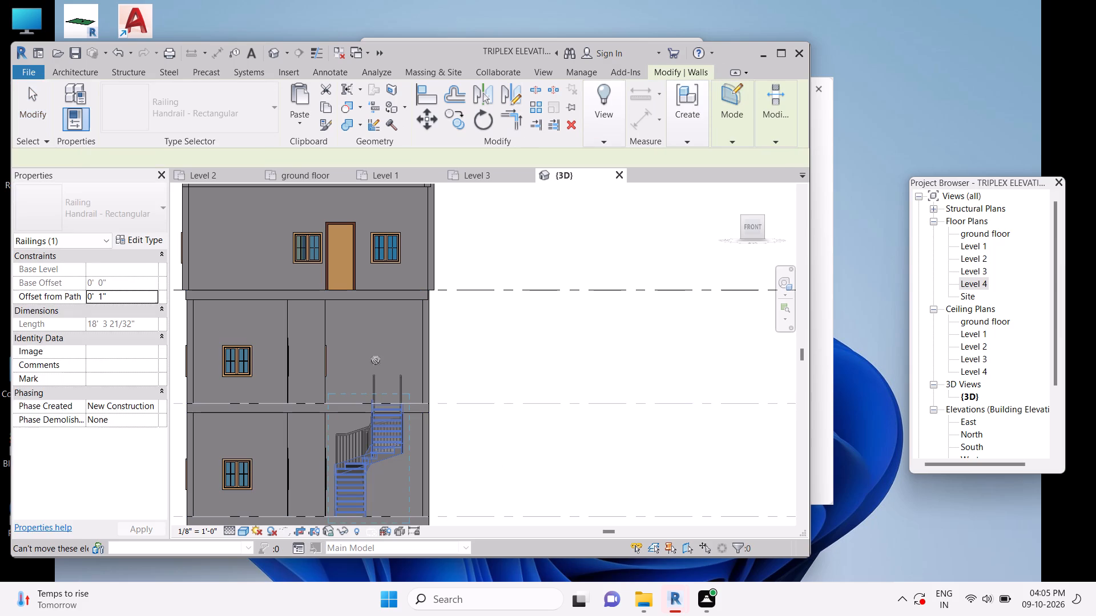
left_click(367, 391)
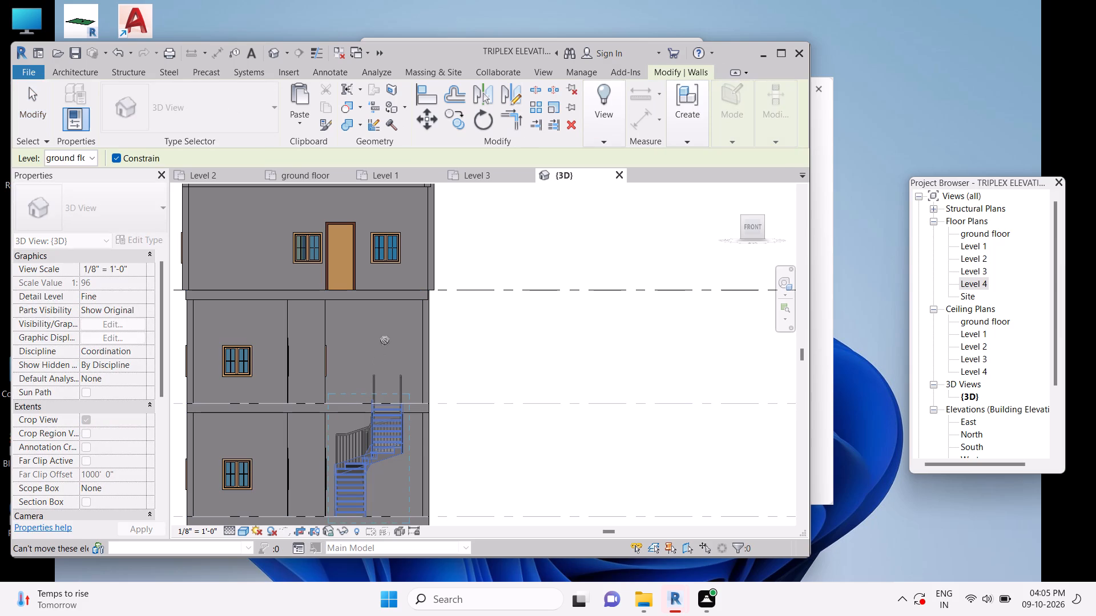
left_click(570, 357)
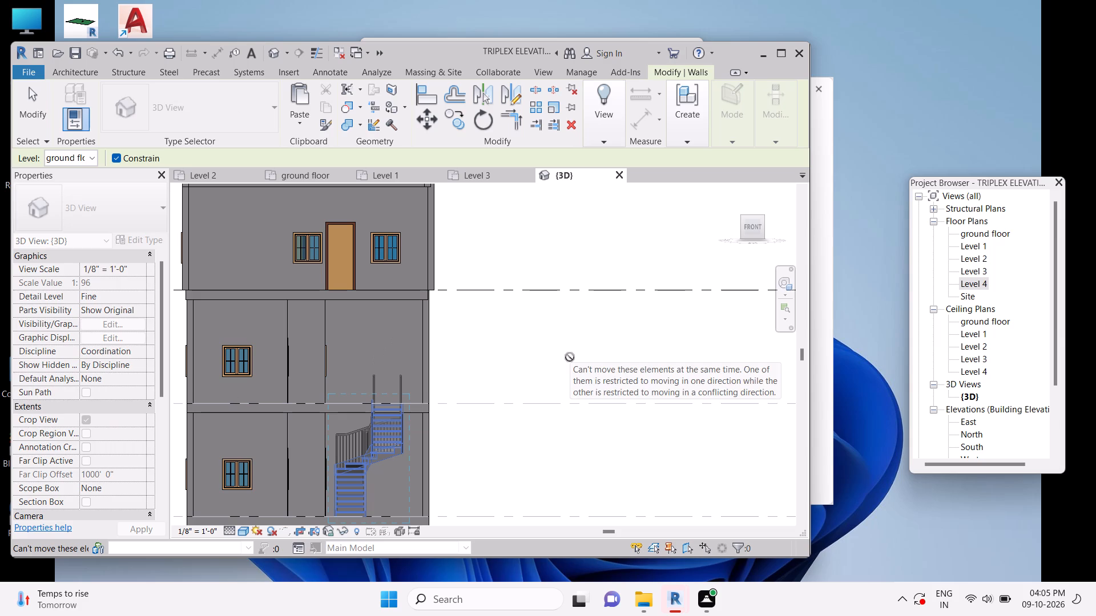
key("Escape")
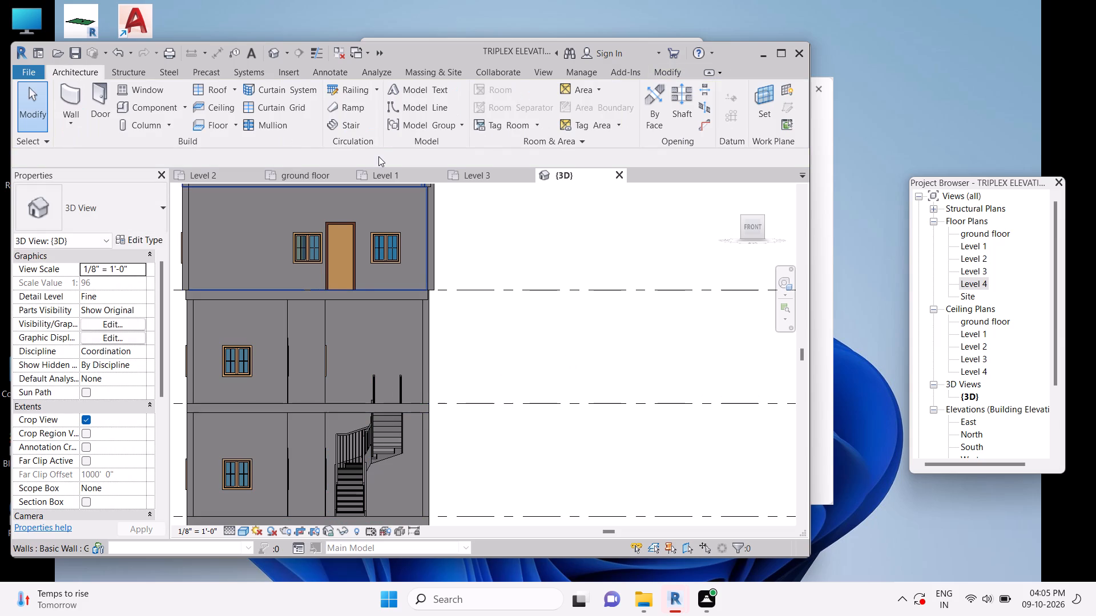
On the Level 1 plan, select the winder stair that rises from the ground floor.
left_click(394, 172)
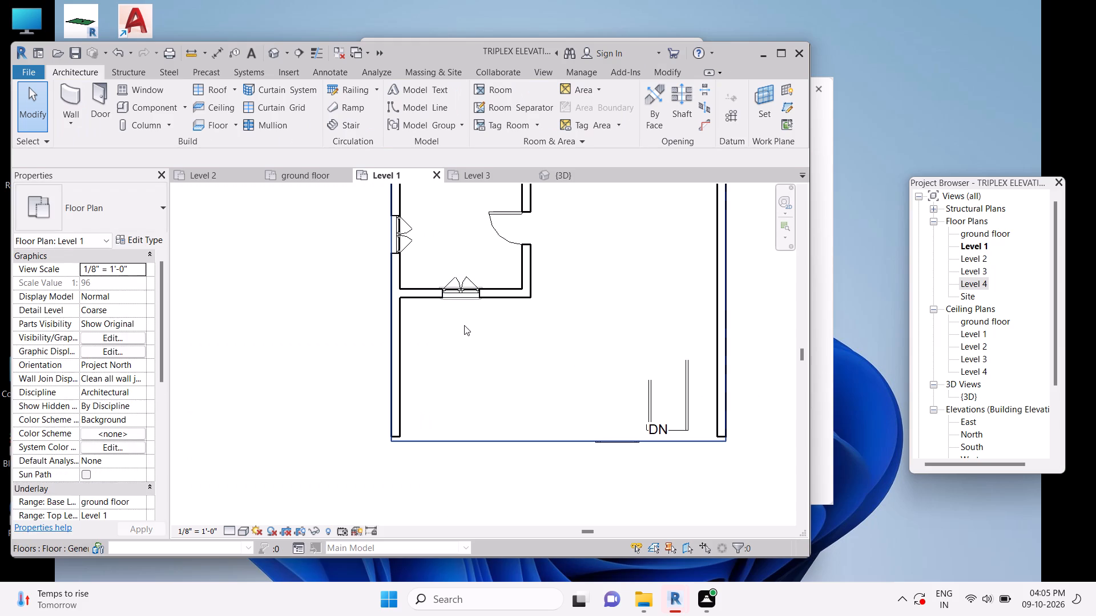
scroll(464, 327, "down", 1)
scroll(577, 321, "down", 1)
middle_click_drag(577, 321, 565, 335)
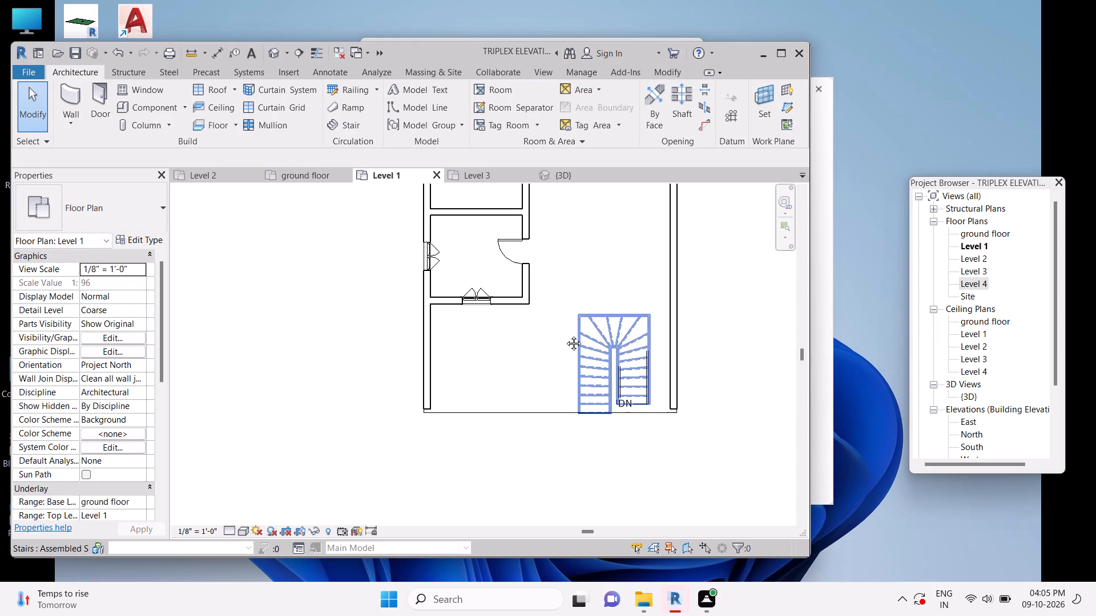
middle_click_drag(565, 335, 549, 350)
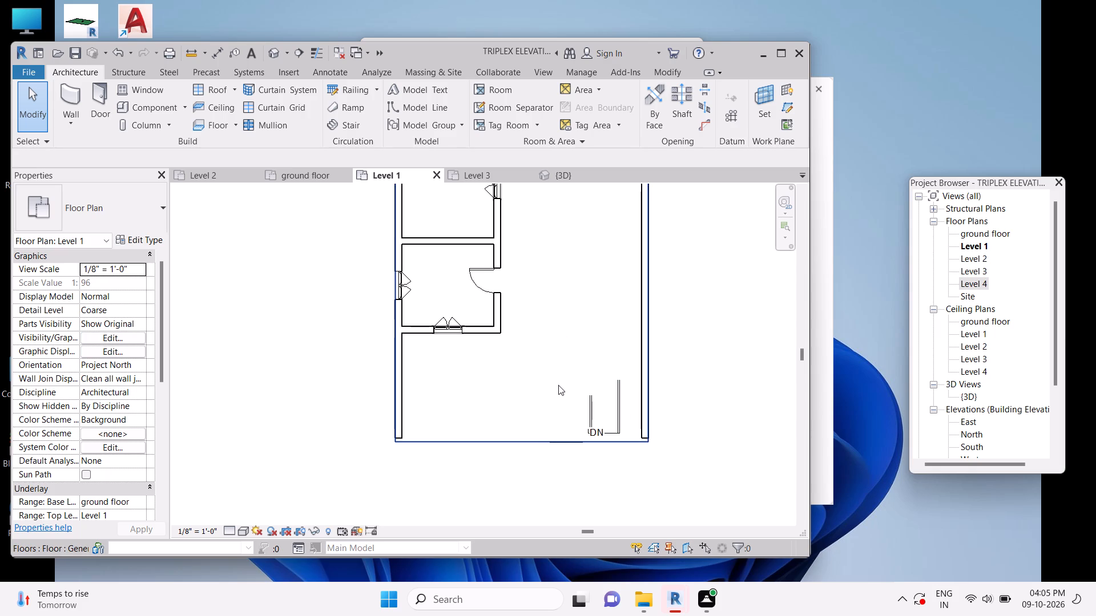
left_click(589, 379)
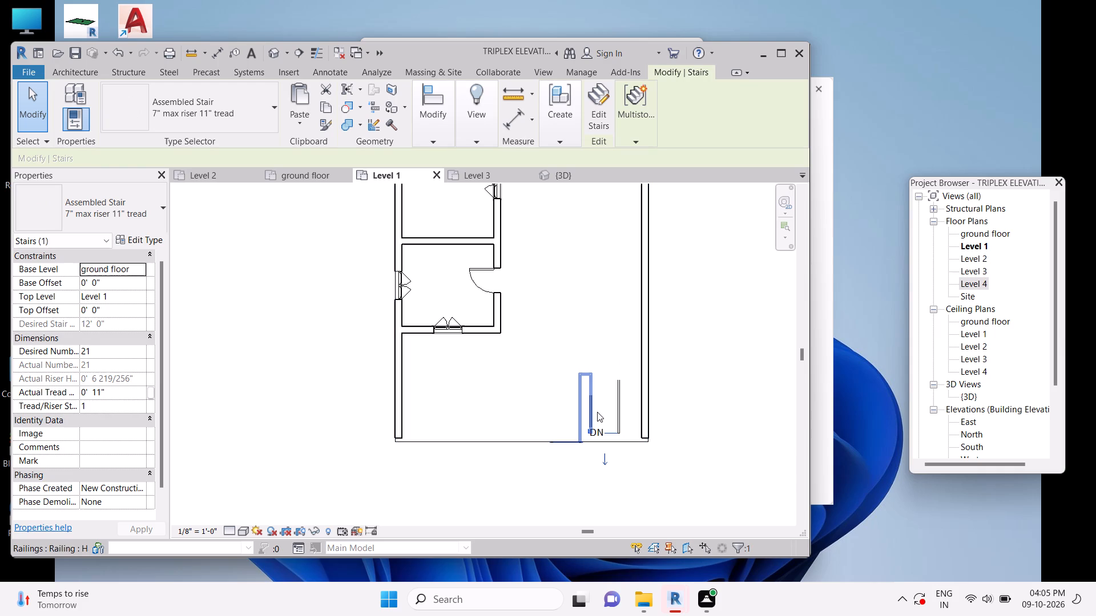
left_click(603, 397)
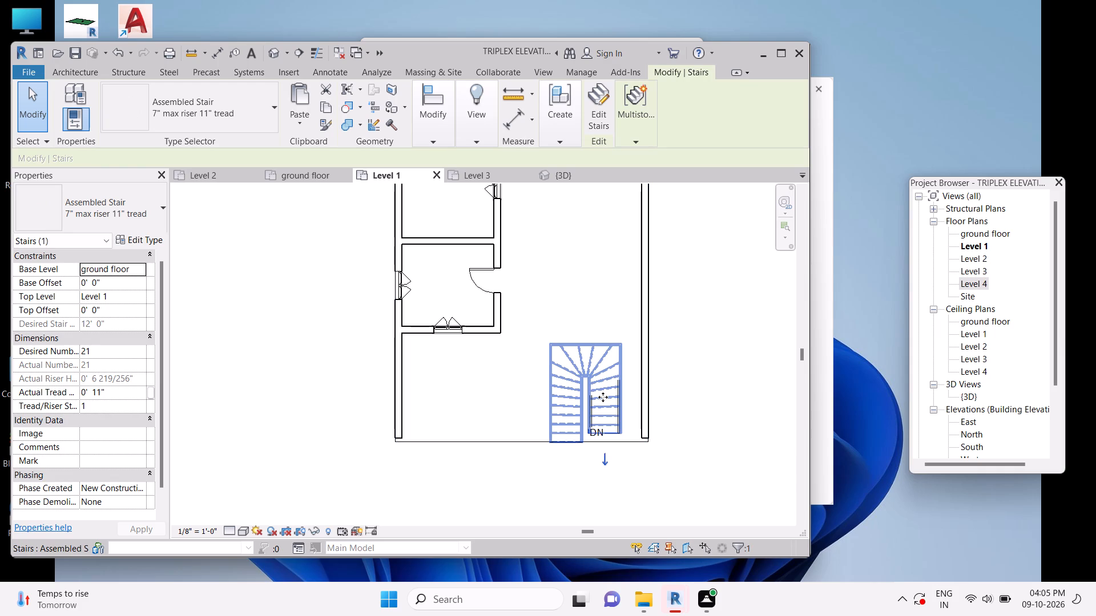
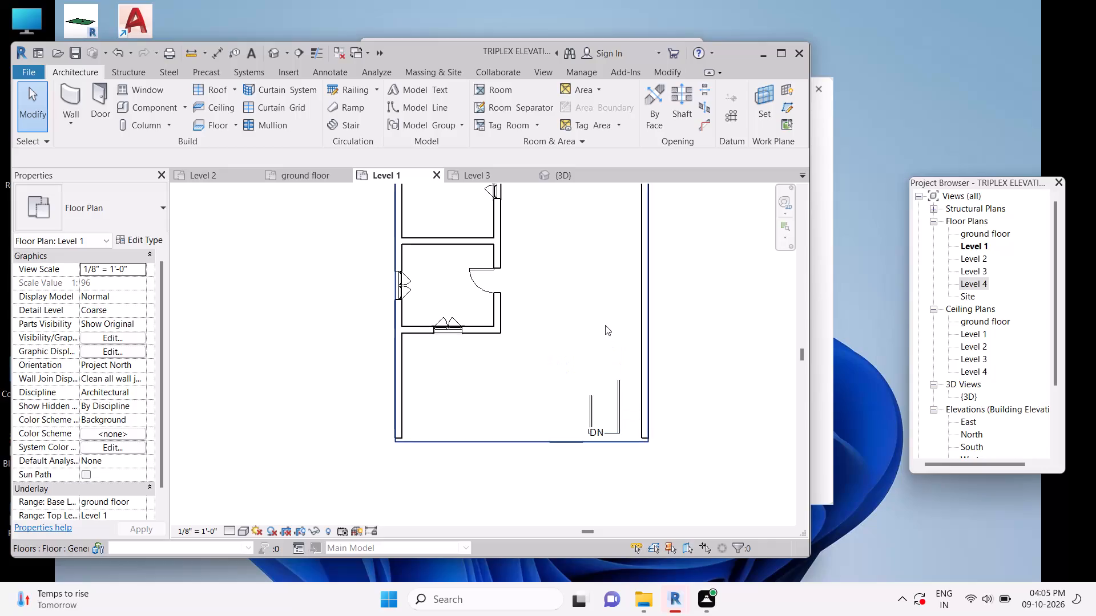
Dismiss the Autodesk genuine notification card.
left_click(591, 390)
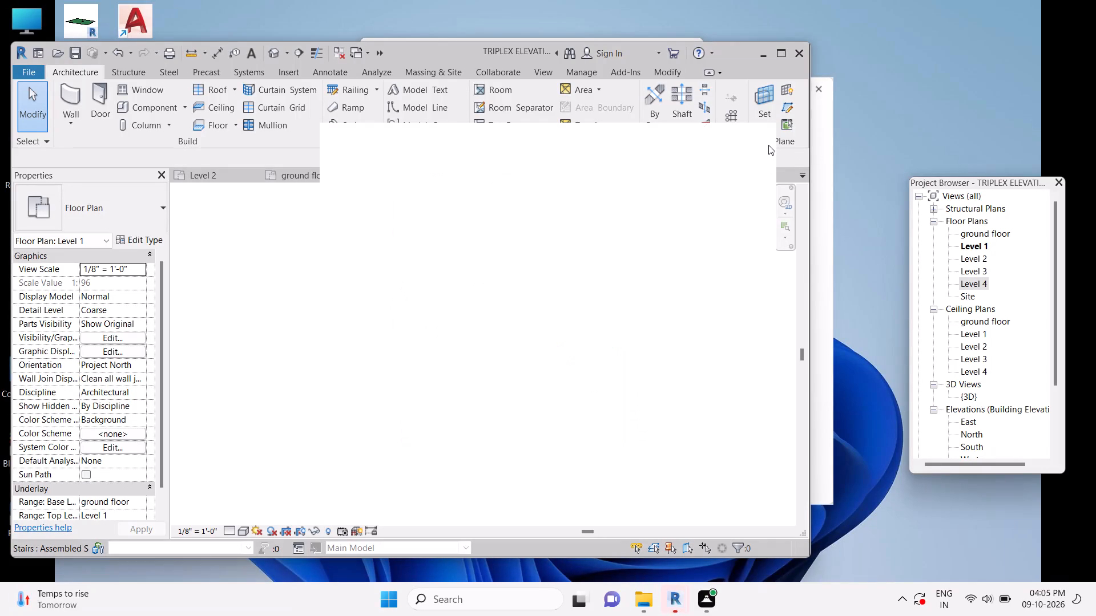
left_click(755, 137)
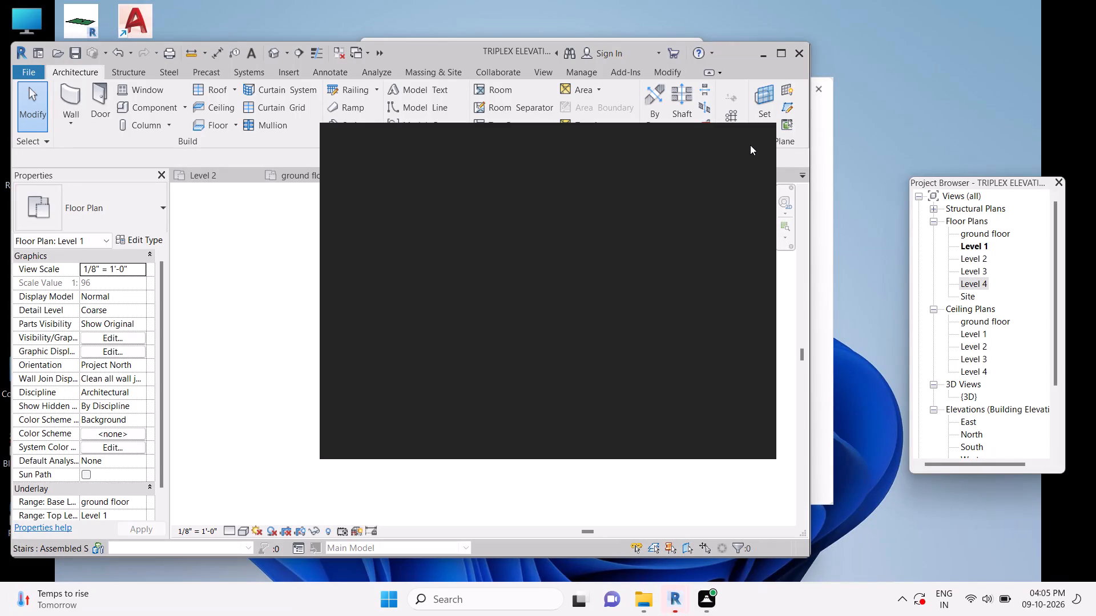
left_click(750, 145)
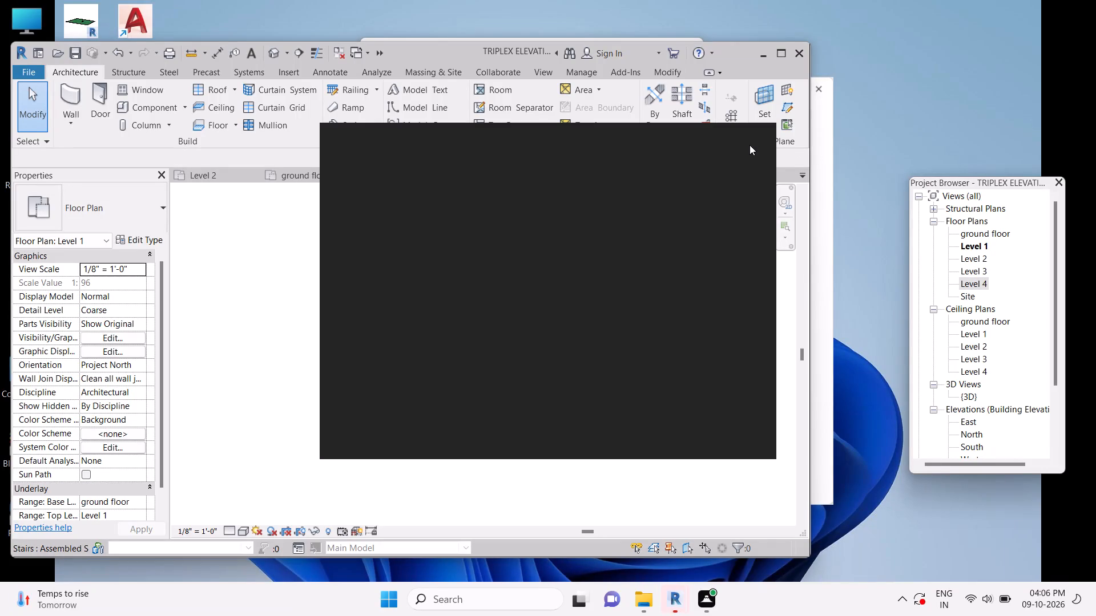
left_click(744, 139)
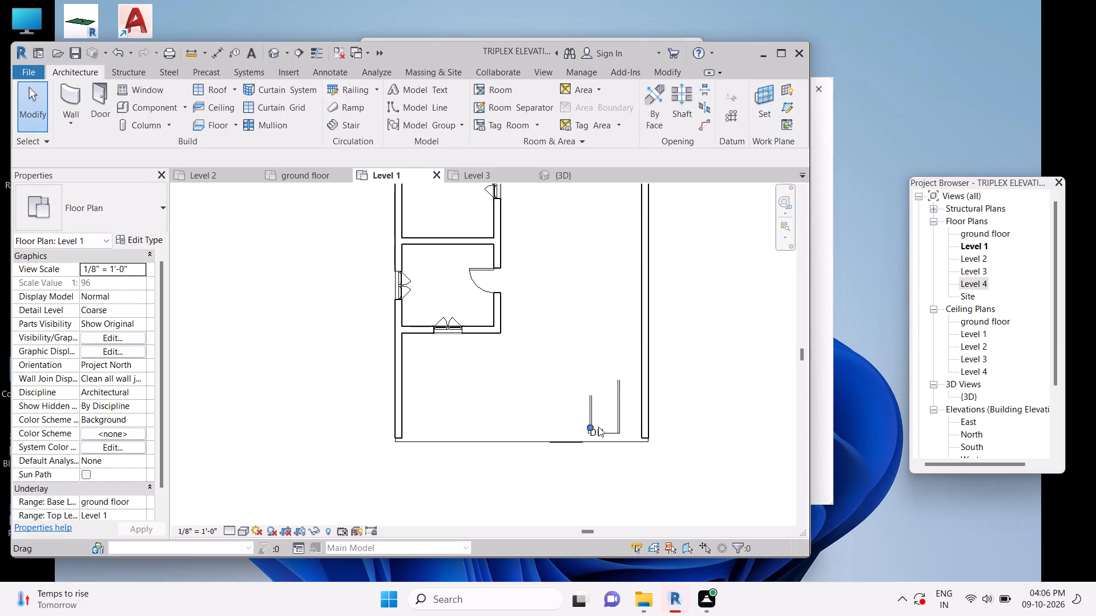
Open the ground-floor winder stair for editing, examine it in the 3D view and on the Level 1 plan, and finish the edit.
left_click(565, 403)
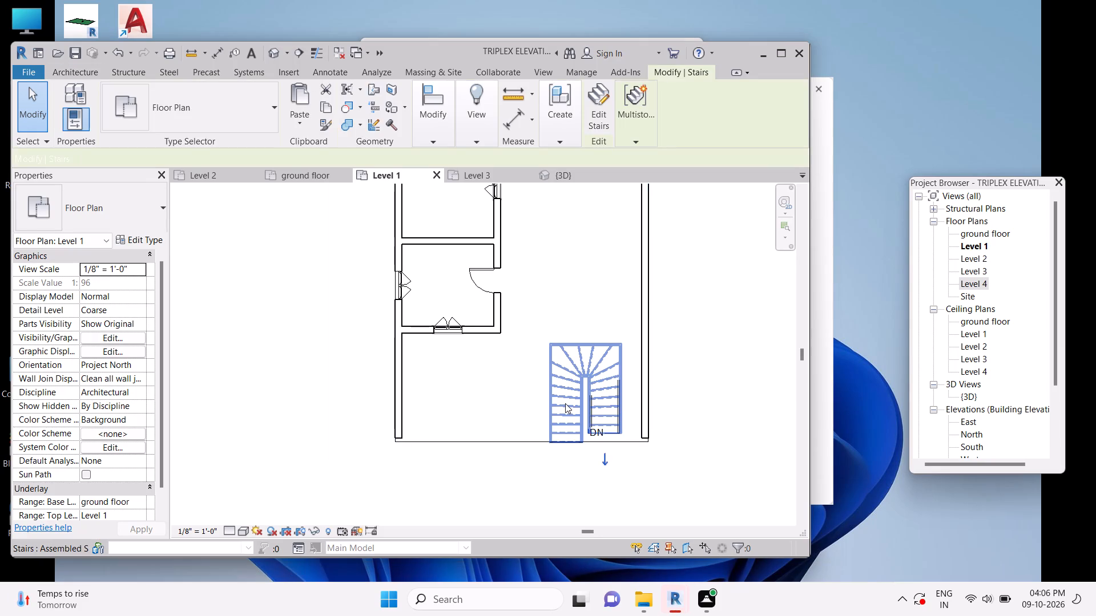
double_click(565, 403)
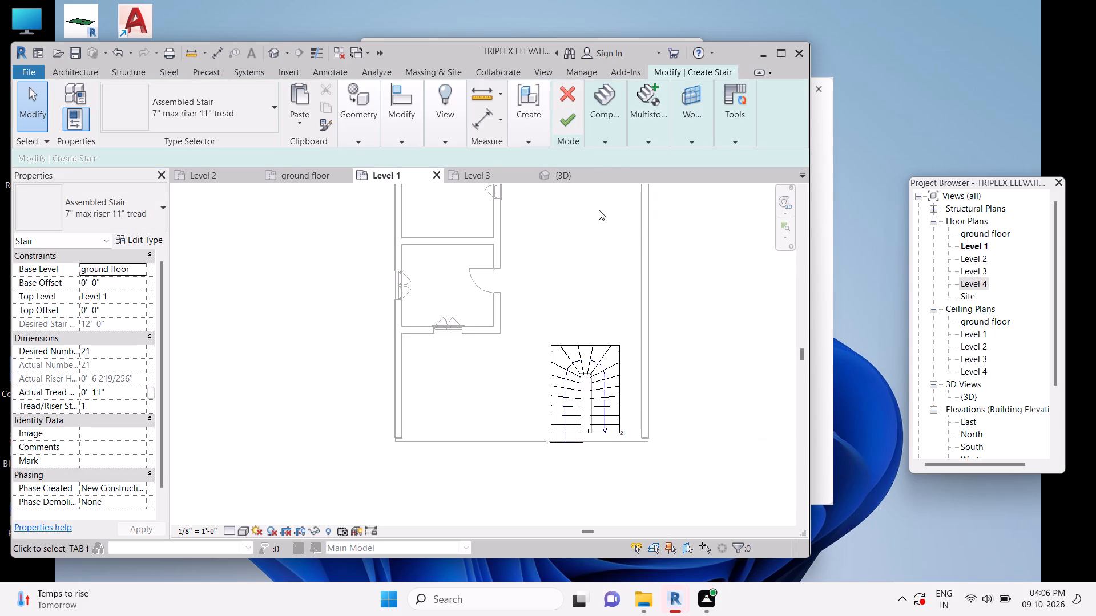
left_click(573, 180)
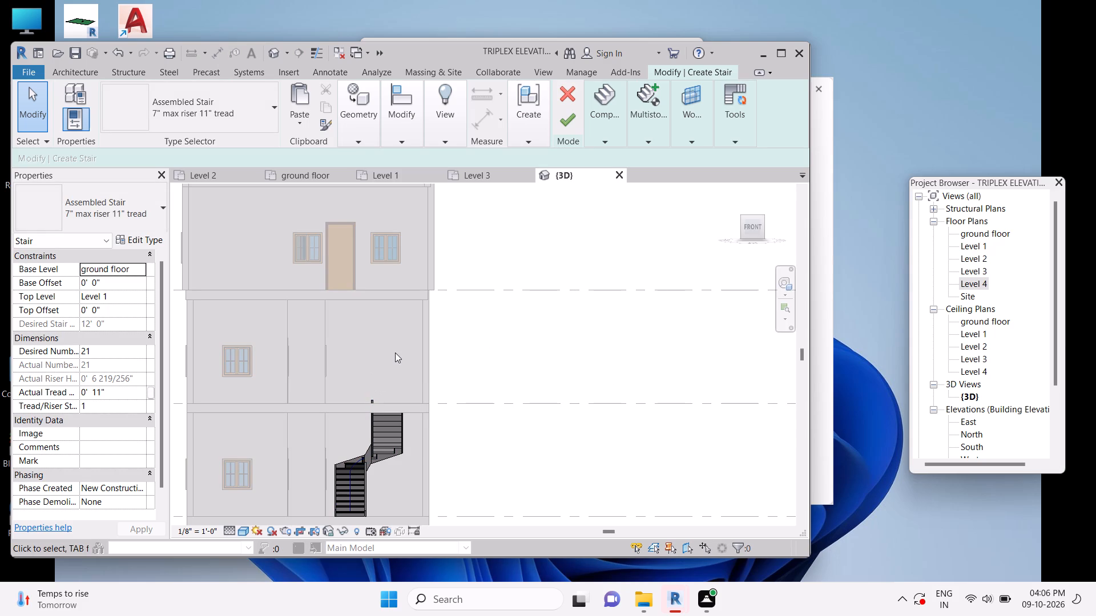
scroll(395, 352, "down", 1)
scroll(393, 346, "up", 1)
scroll(394, 345, "down", 1)
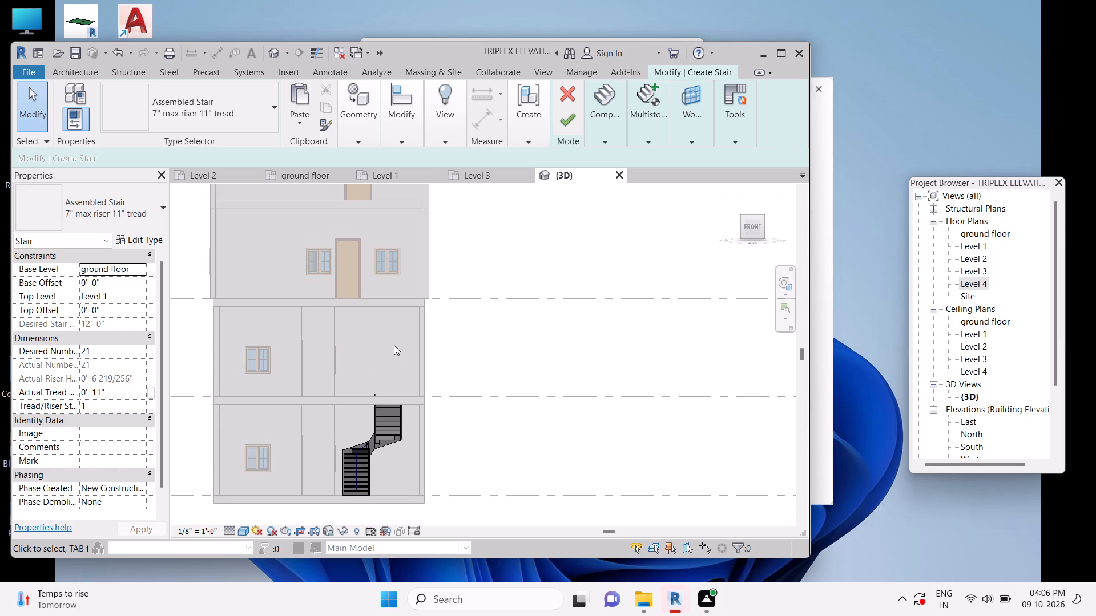
middle_click_drag(394, 345, 422, 350)
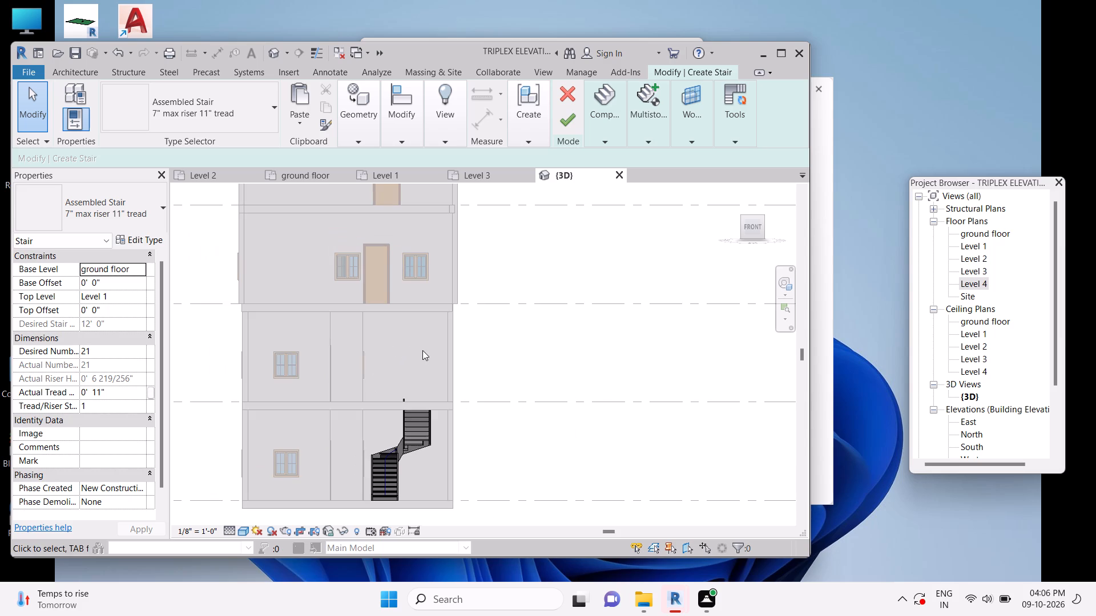
scroll(422, 350, "up", 1)
scroll(422, 350, "down", 1)
left_click(384, 173)
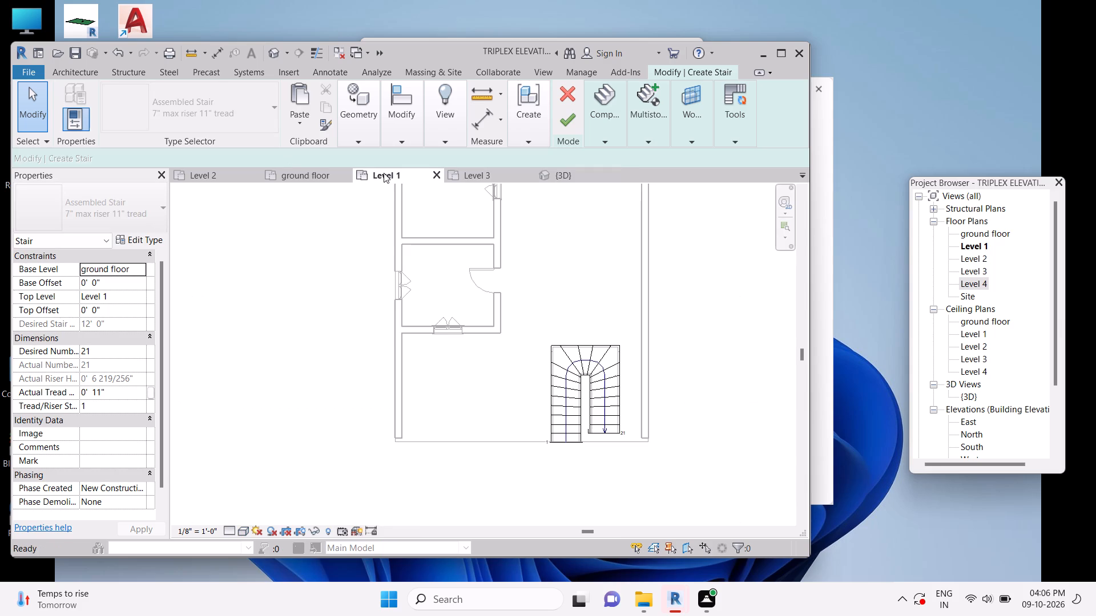
left_click(558, 360)
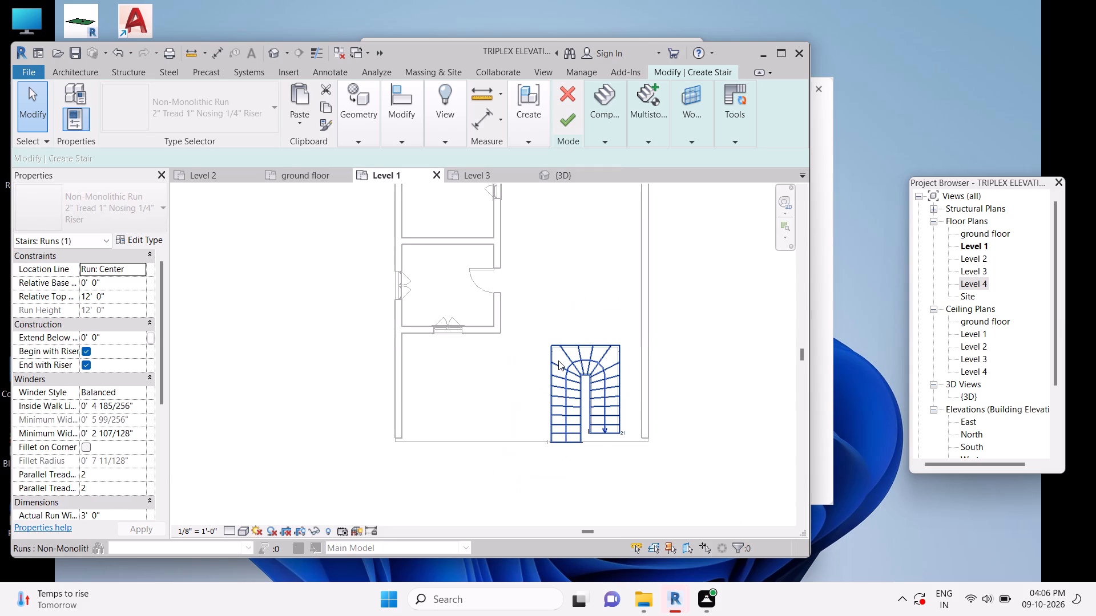
left_click(619, 281)
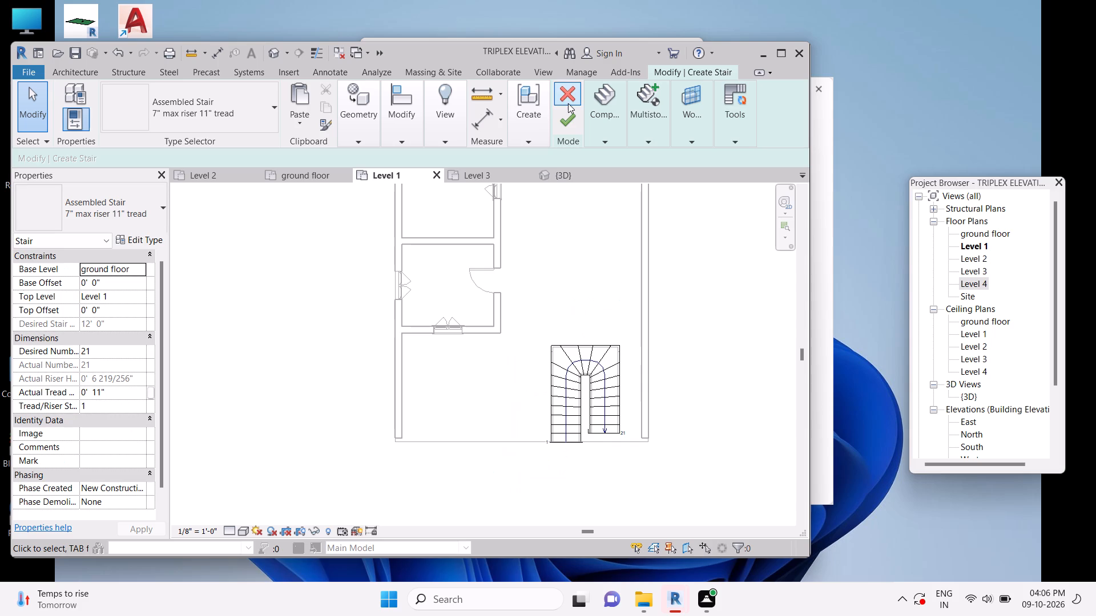
left_click(565, 125)
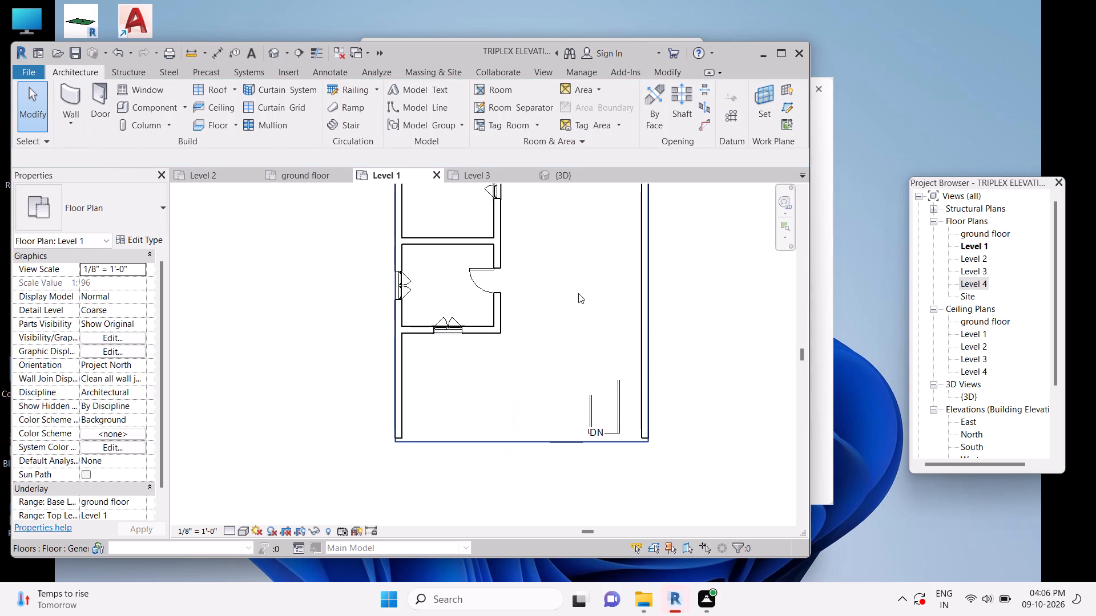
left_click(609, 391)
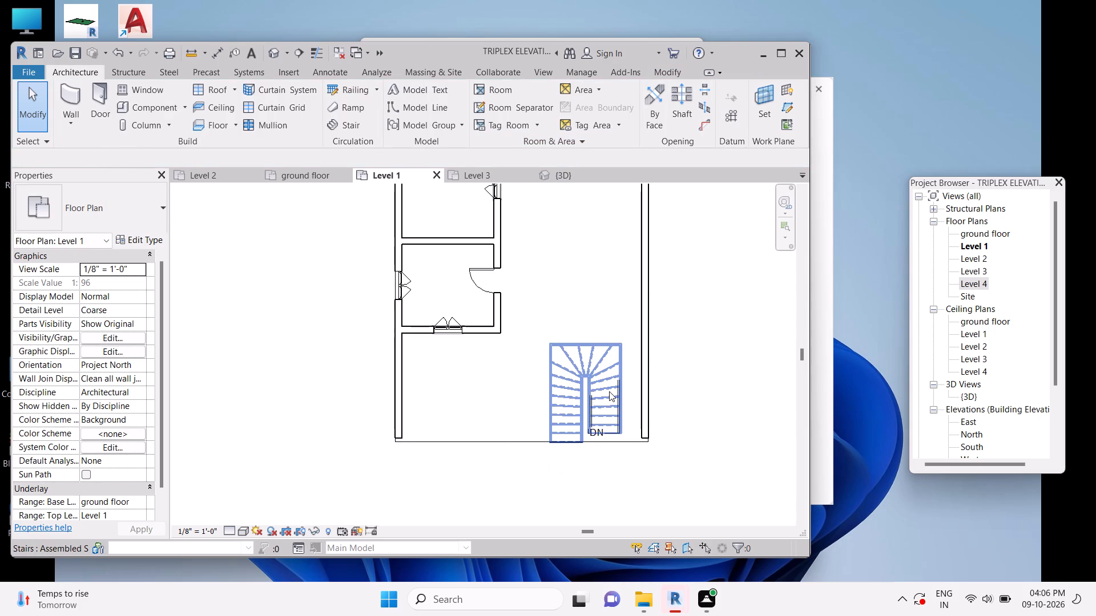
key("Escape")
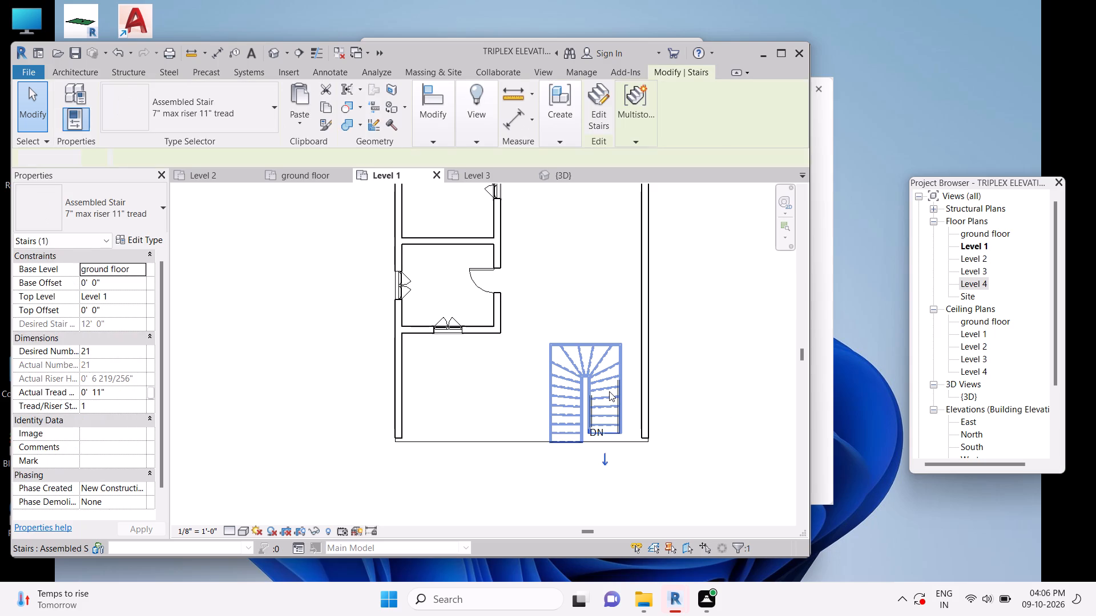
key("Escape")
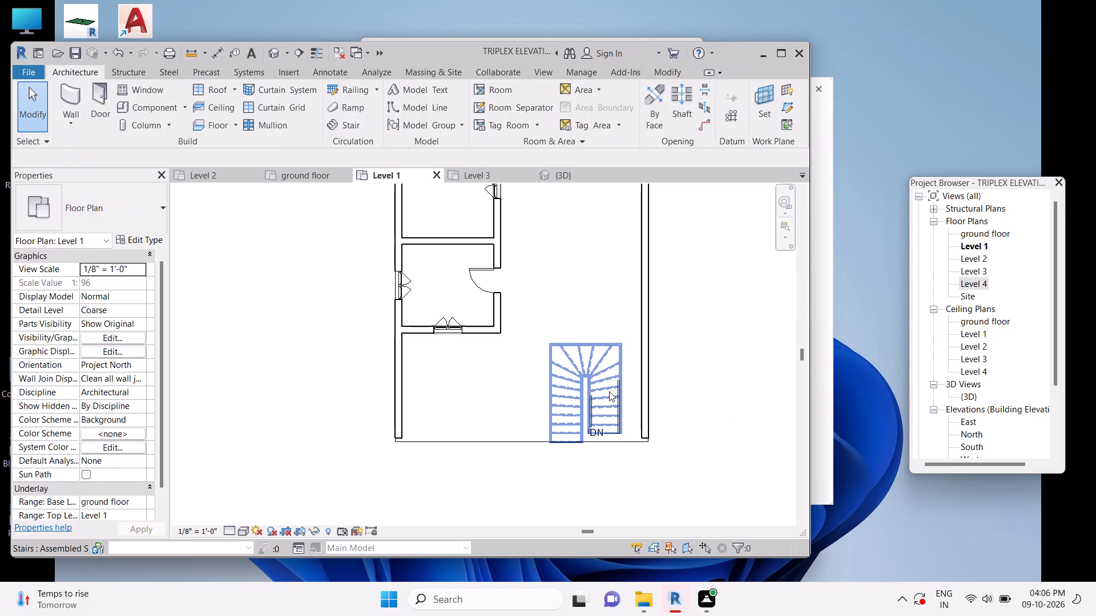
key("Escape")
Flip the up direction of the winder stair rising from the ground floor on the Level 1 plan.
left_click(609, 391)
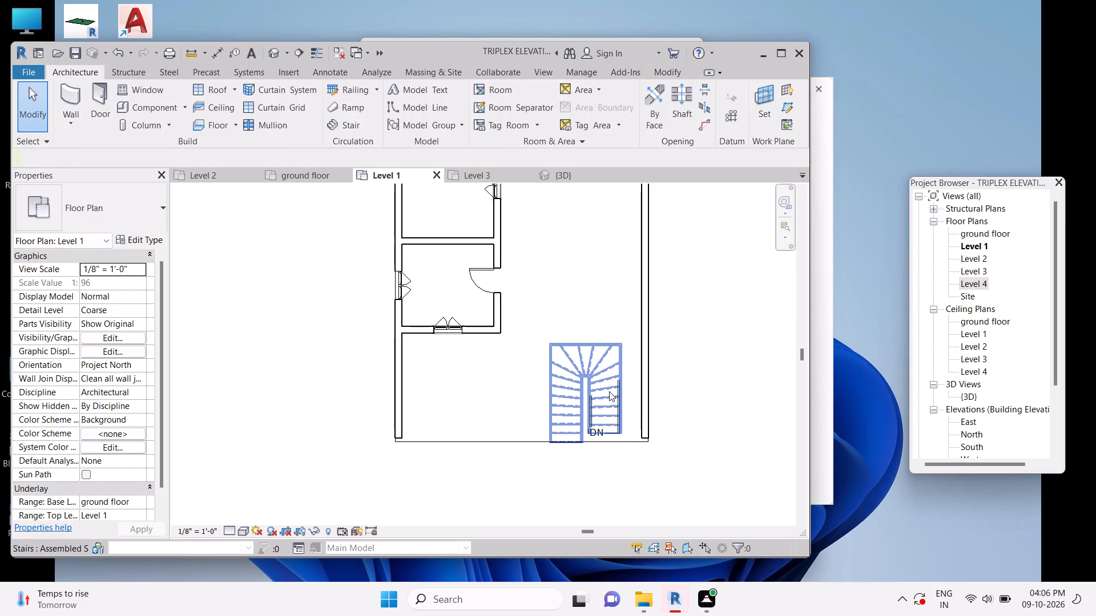
left_click(609, 391)
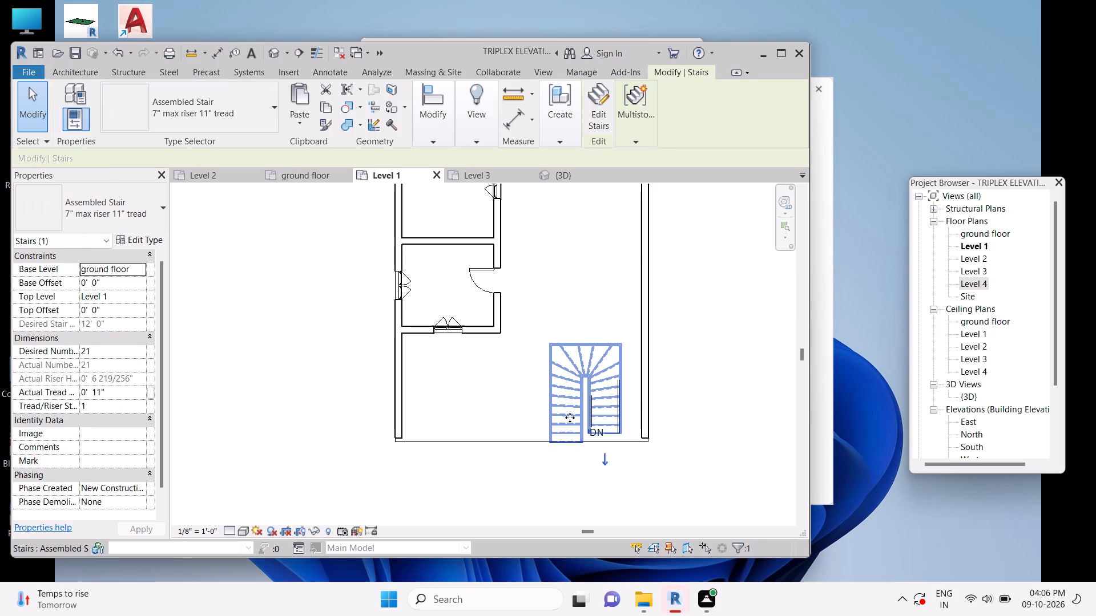
left_click(603, 457)
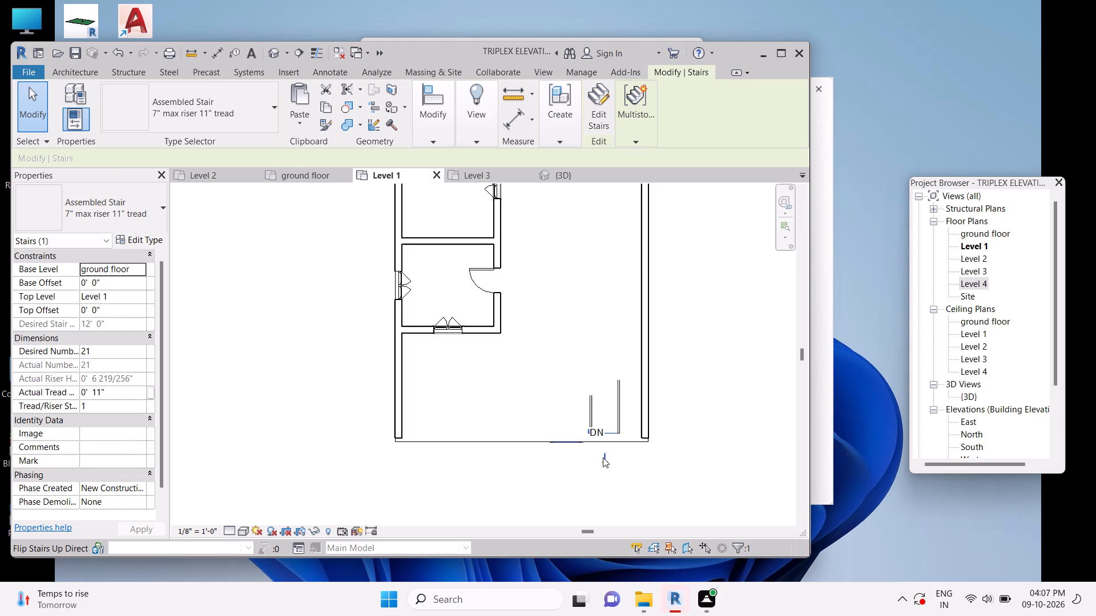
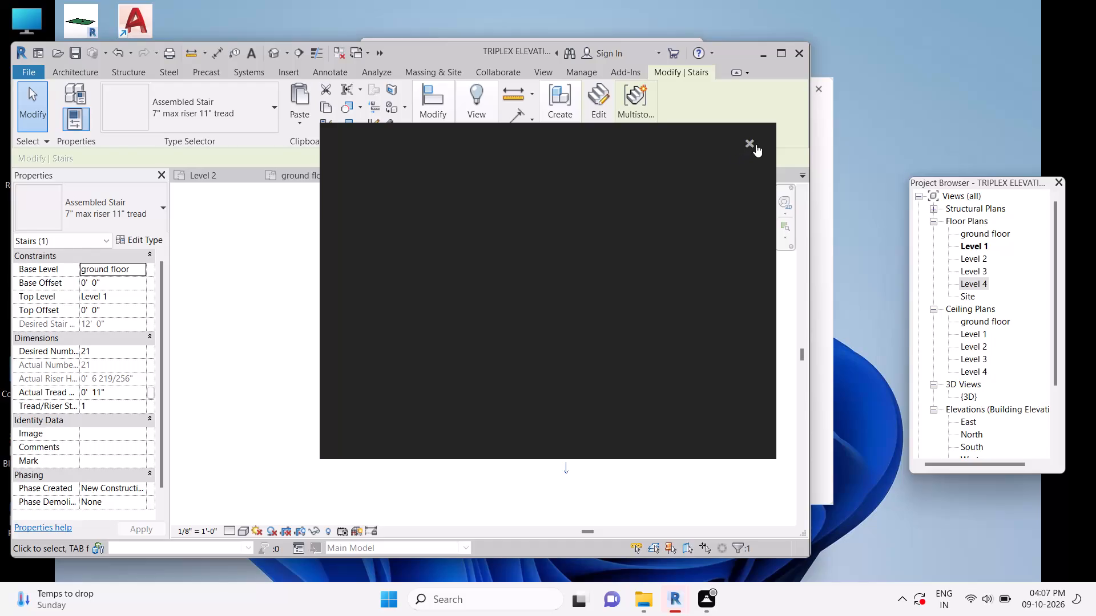
Dismiss the Autodesk genuine notification card.
left_click(751, 145)
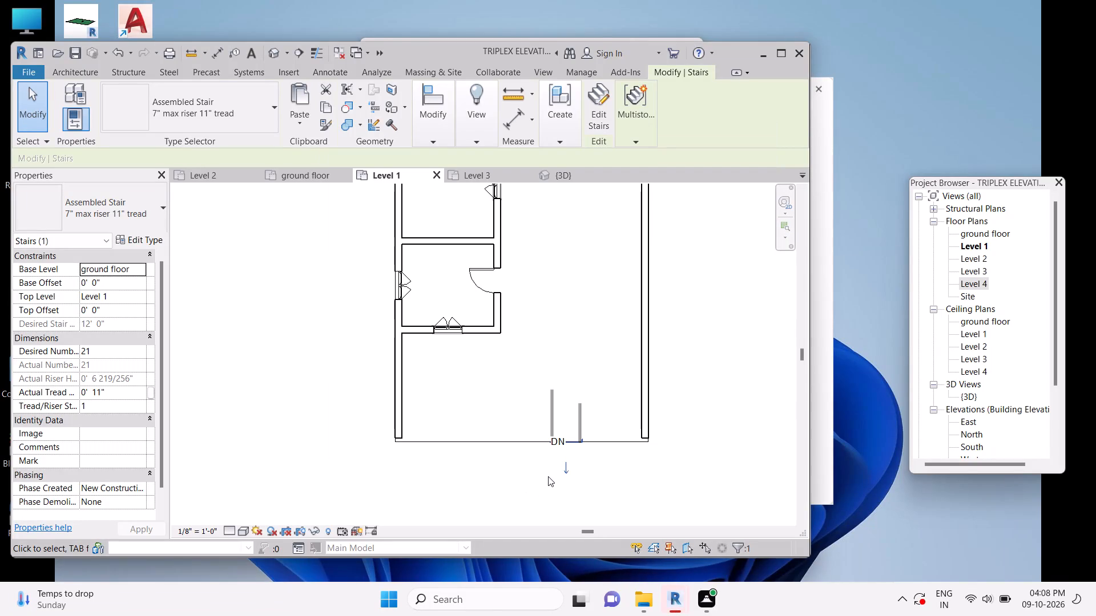
Examine the winder stair and the stair area on the ground floor, Level 1, Level 2 and Level 3 plans and in the 3D view.
left_click(311, 176)
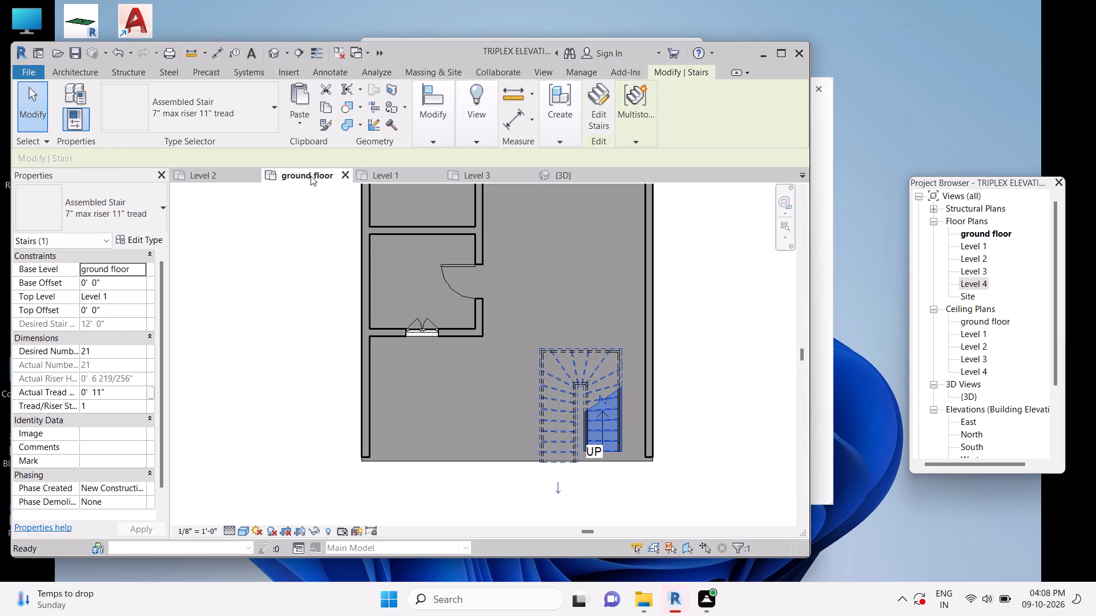
scroll(311, 176, "up", 2)
scroll(311, 176, "down", 2)
left_click(417, 179)
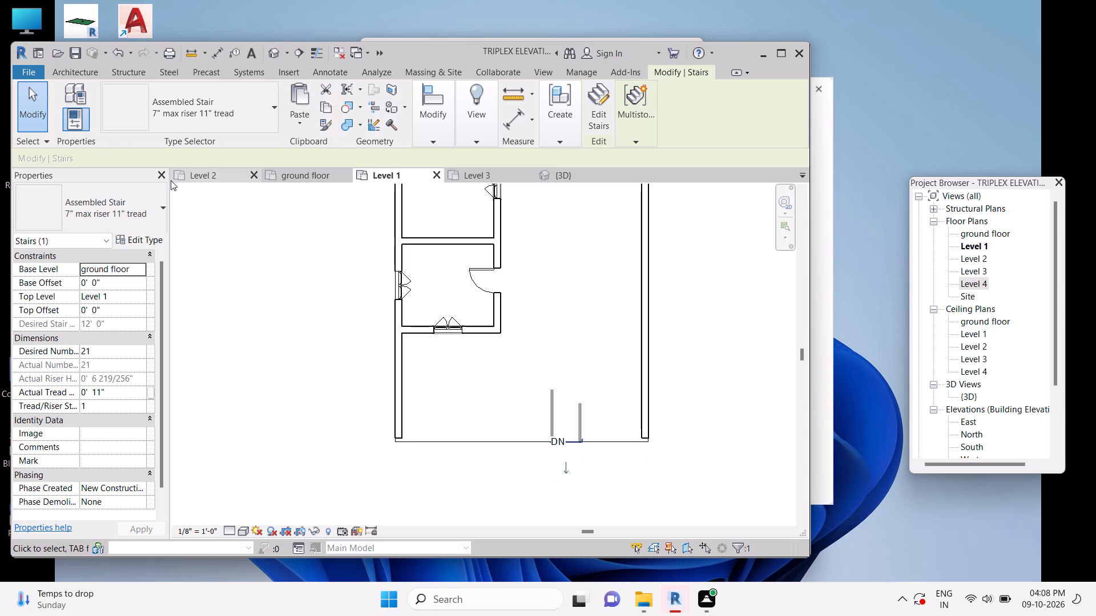
left_click(211, 172)
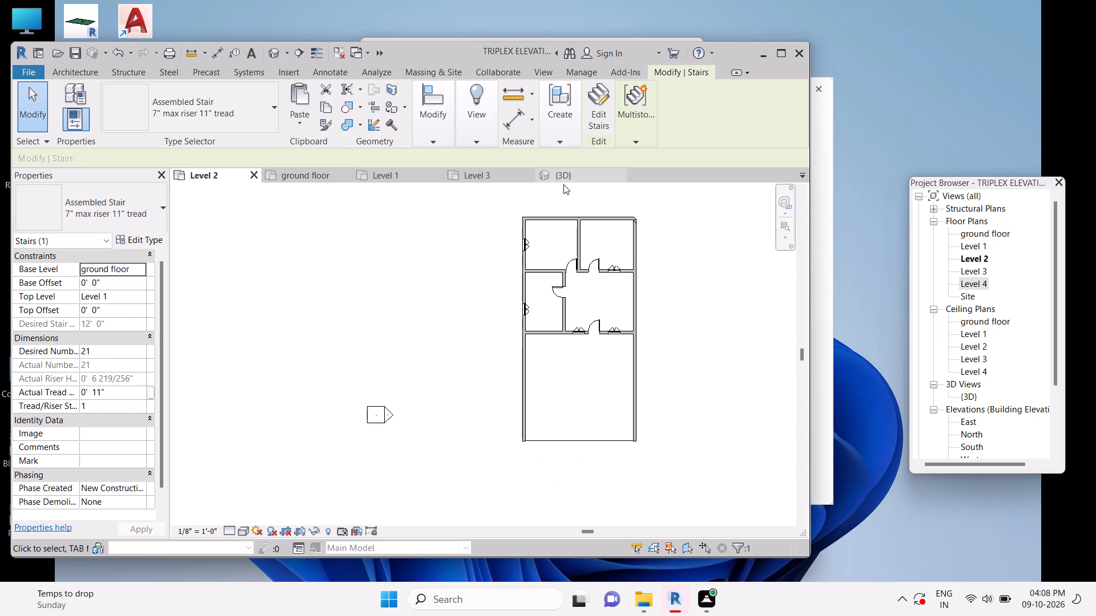
left_click(481, 177)
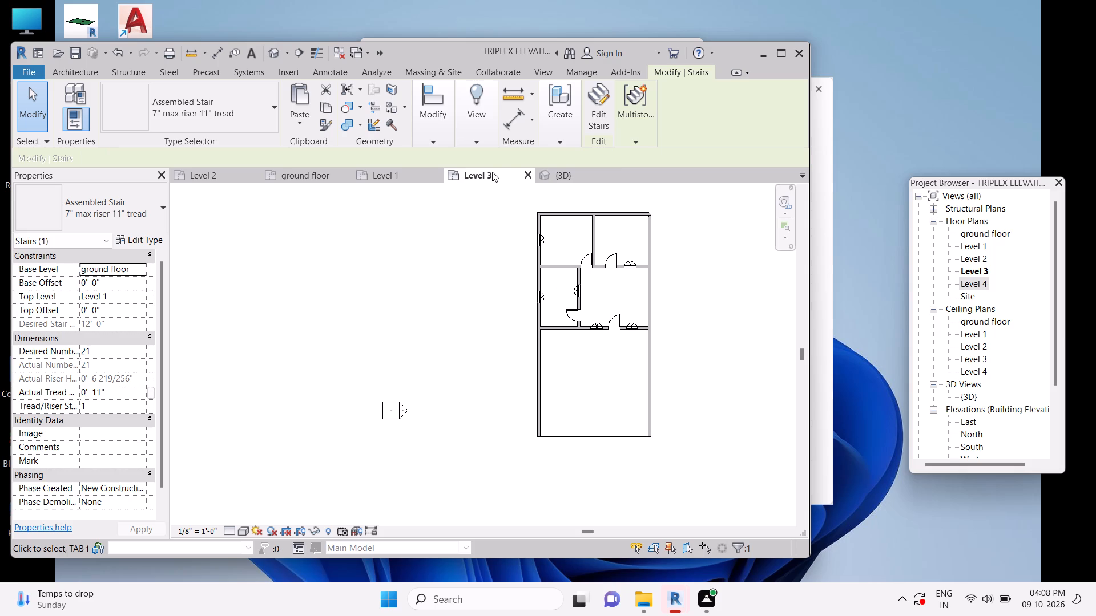
double_click(563, 172)
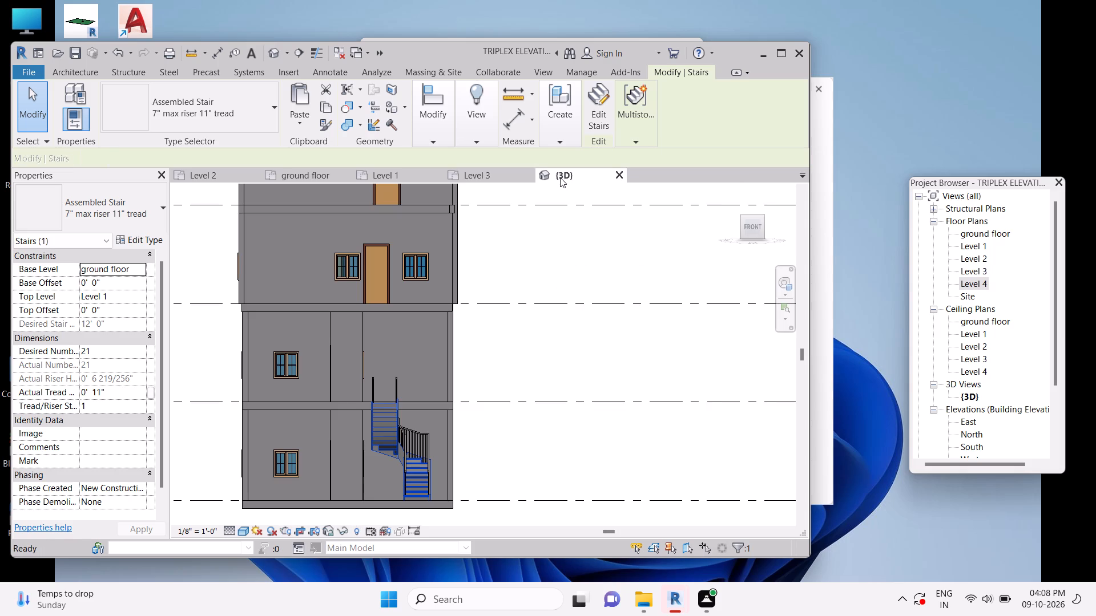
scroll(475, 424, "up", 4)
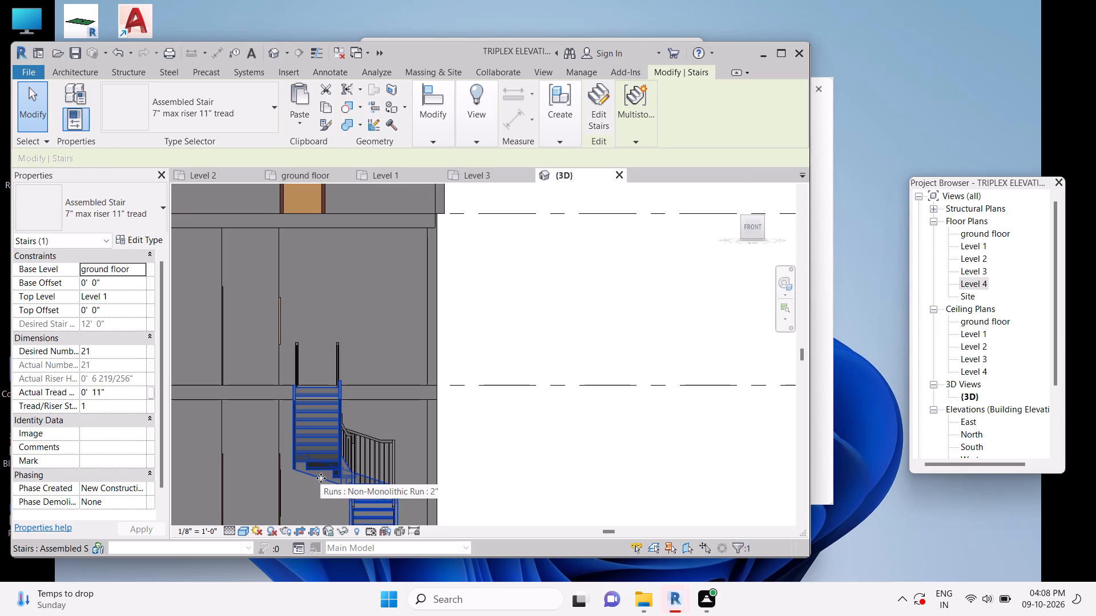
scroll(327, 474, "up", 6)
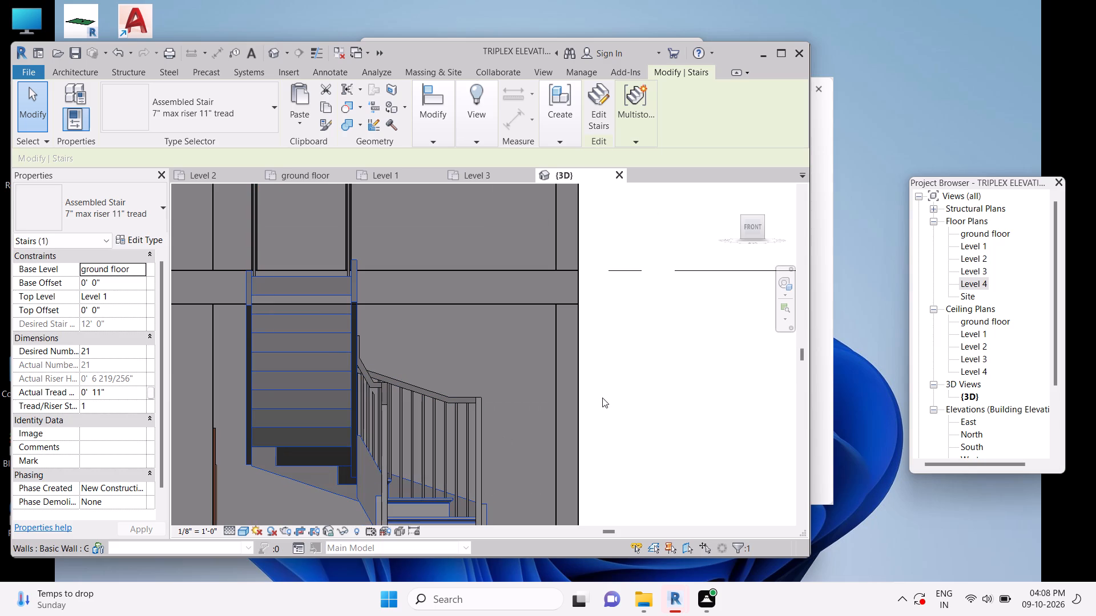
scroll(636, 389, "down", 5)
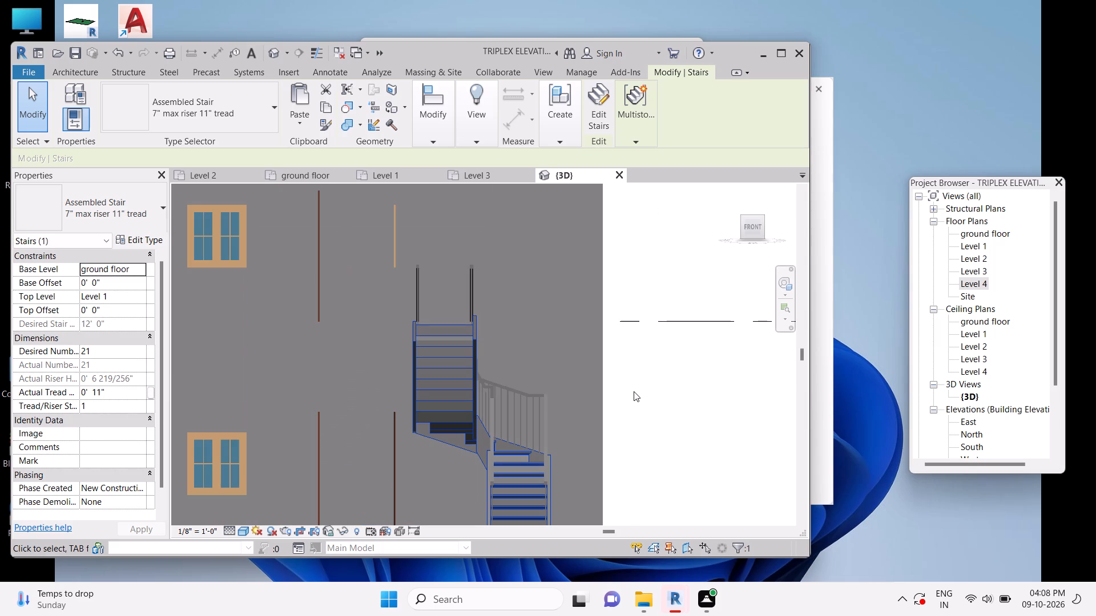
scroll(634, 391, "down", 1)
middle_click_drag(538, 455, 555, 427)
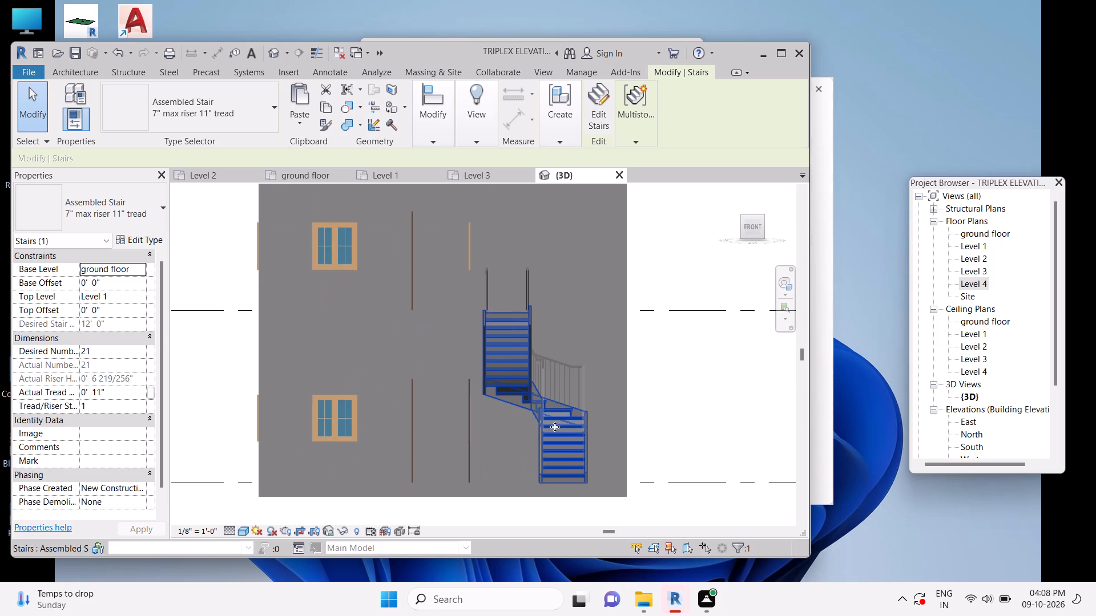
scroll(555, 427, "up", 4)
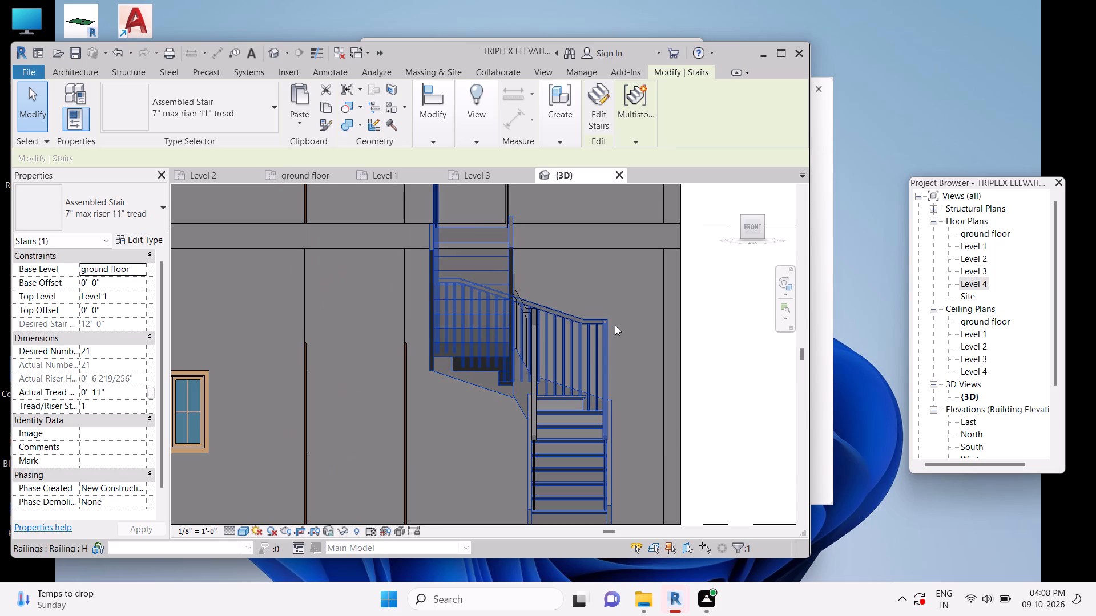
middle_click_drag(615, 325, 602, 396)
scroll(602, 396, "up", 1)
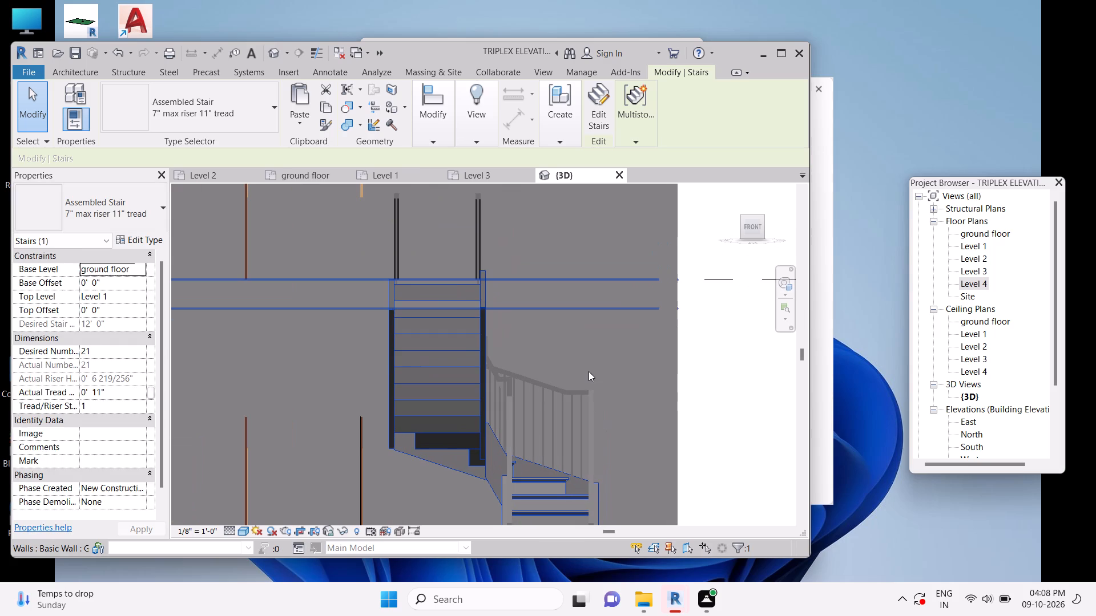
scroll(589, 371, "down", 3)
middle_click_drag(583, 278, 573, 362)
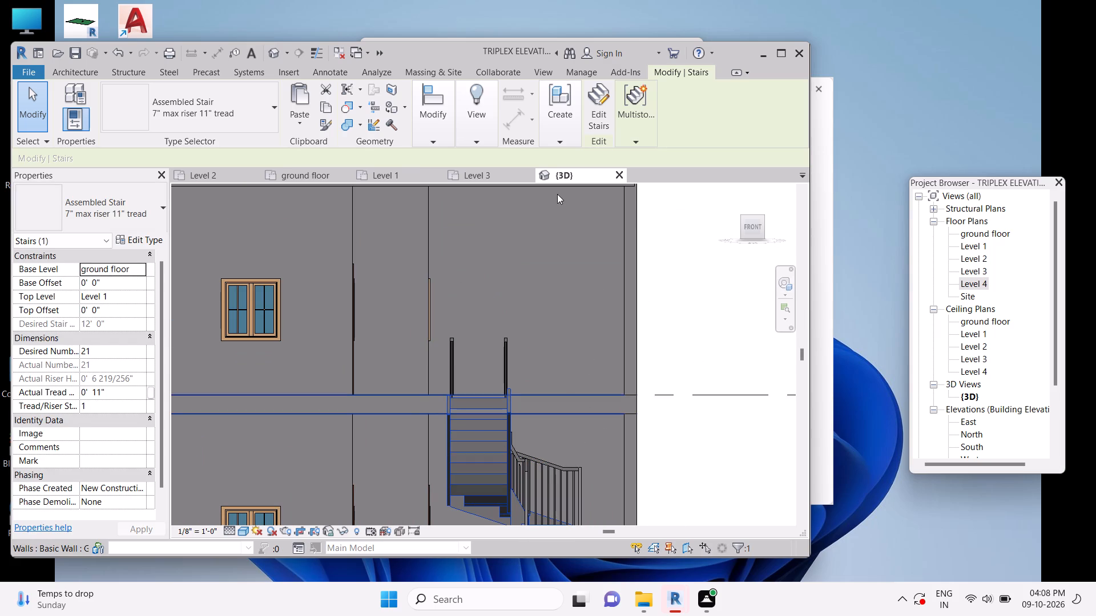
Open the ground-floor winder stair for editing in the 3D view.
left_click(598, 119)
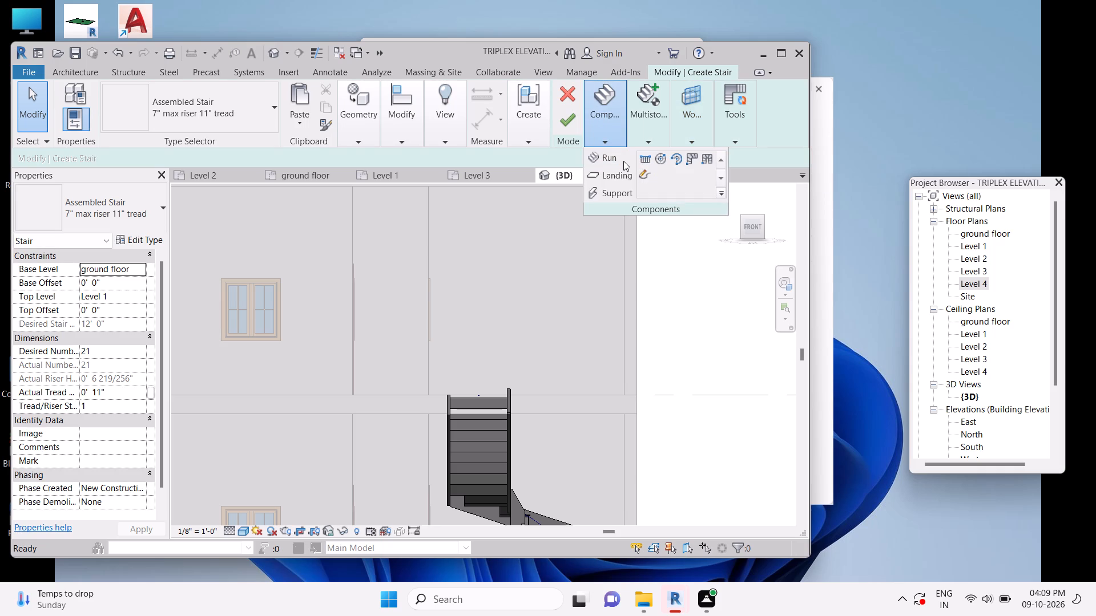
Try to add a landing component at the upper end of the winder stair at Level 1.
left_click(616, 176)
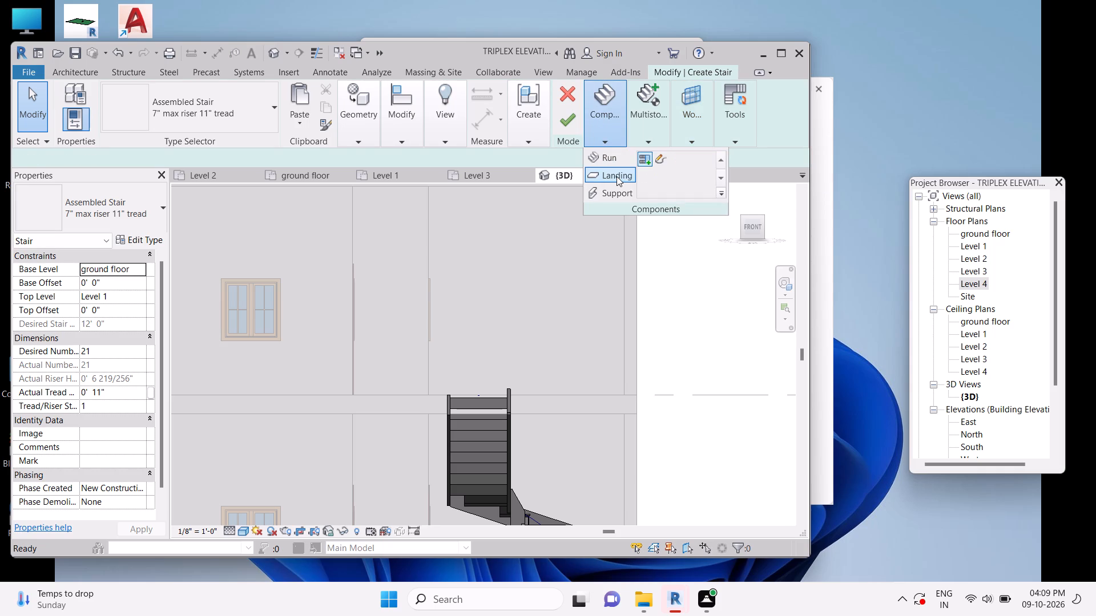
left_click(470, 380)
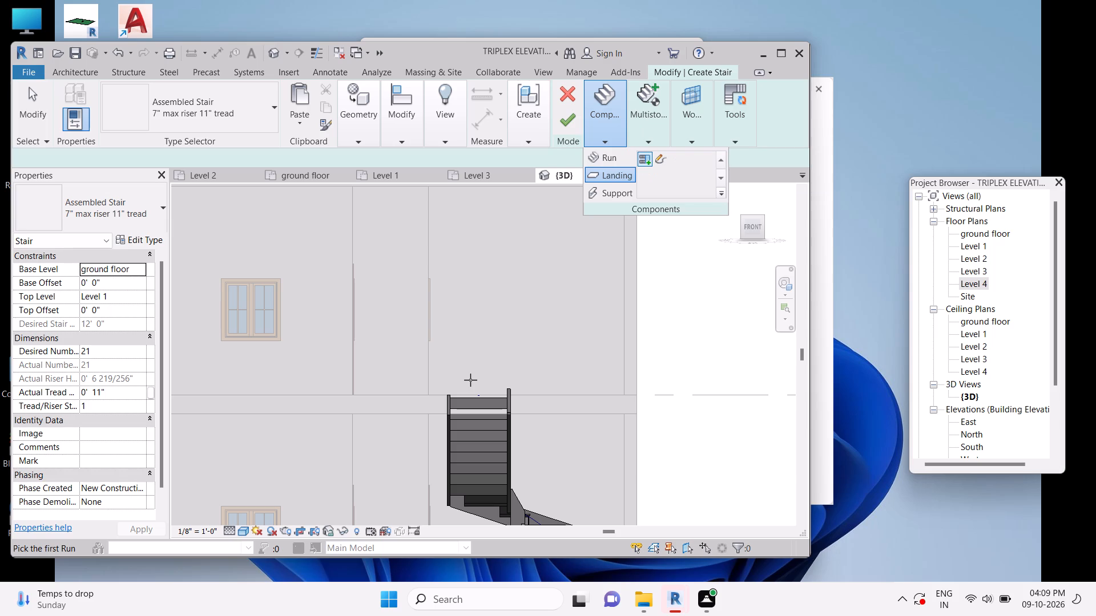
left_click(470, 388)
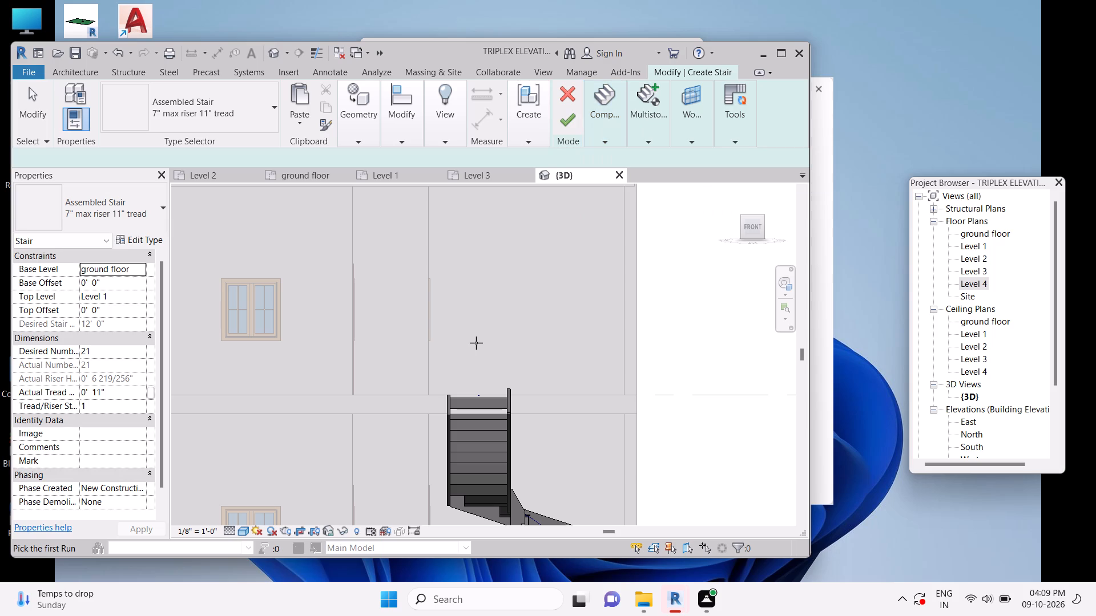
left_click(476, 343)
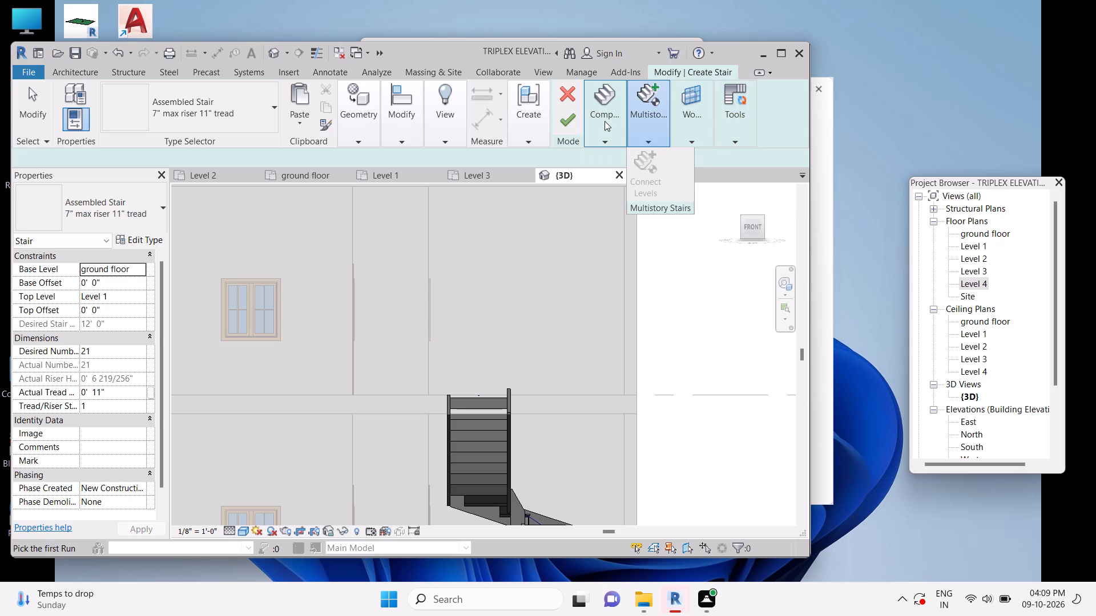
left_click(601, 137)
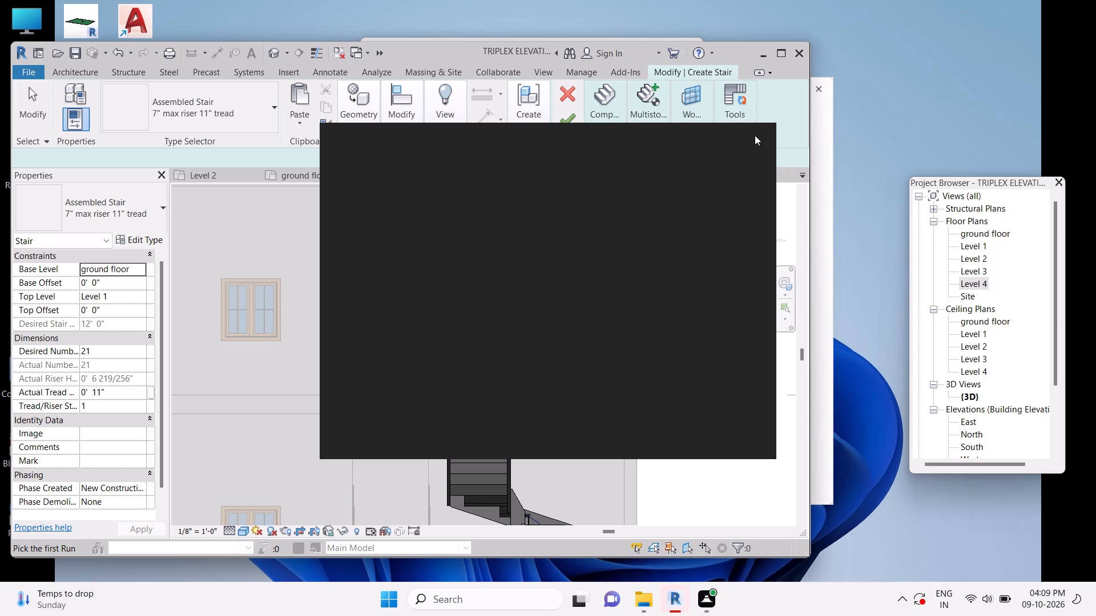
Dismiss the Autodesk genuine notification card.
left_click(755, 142)
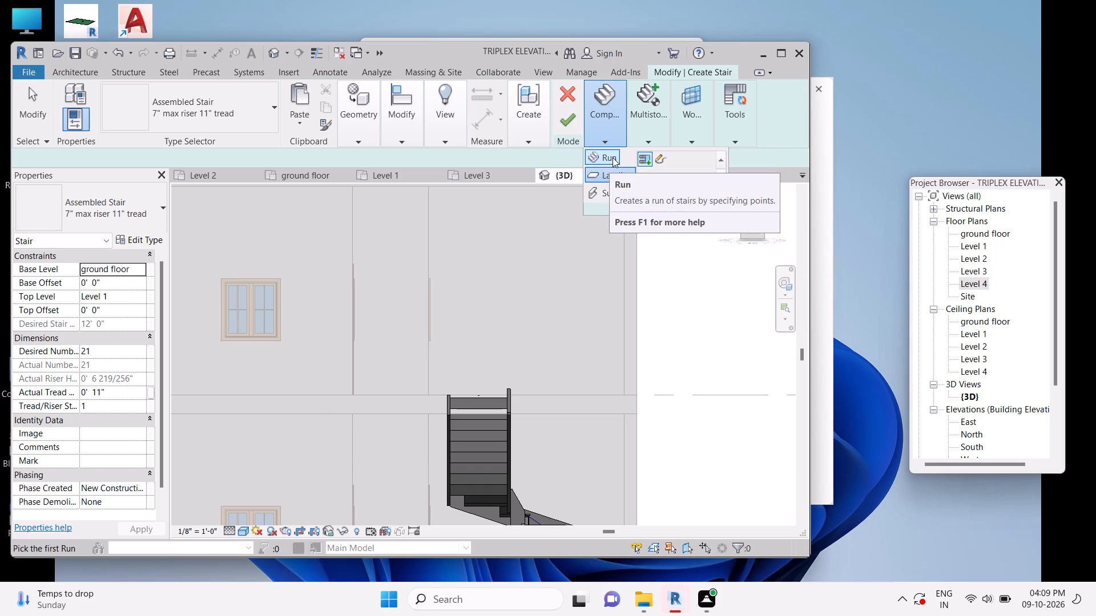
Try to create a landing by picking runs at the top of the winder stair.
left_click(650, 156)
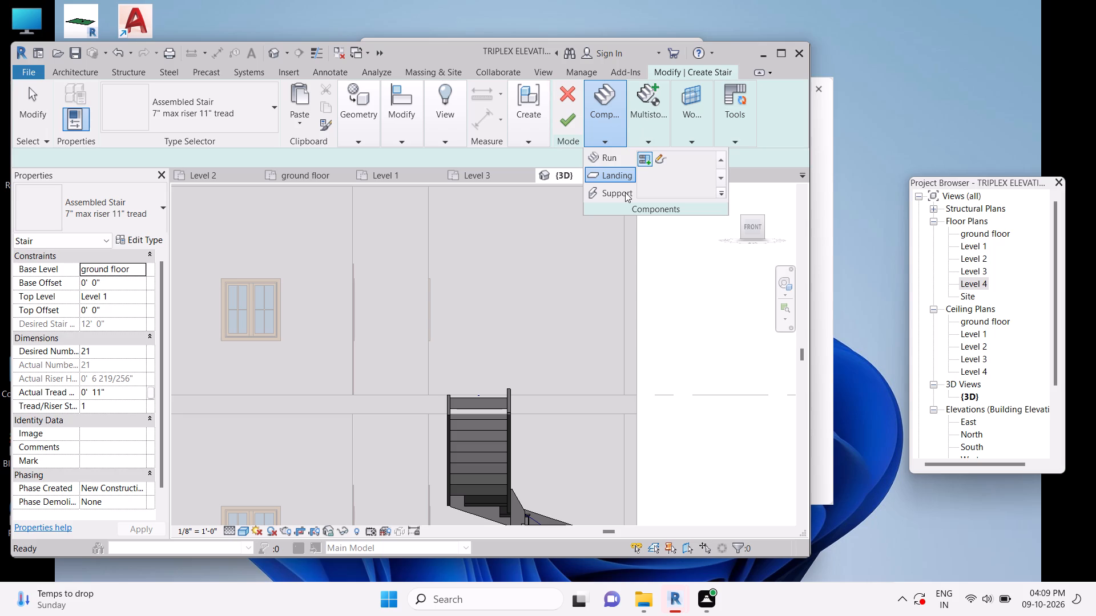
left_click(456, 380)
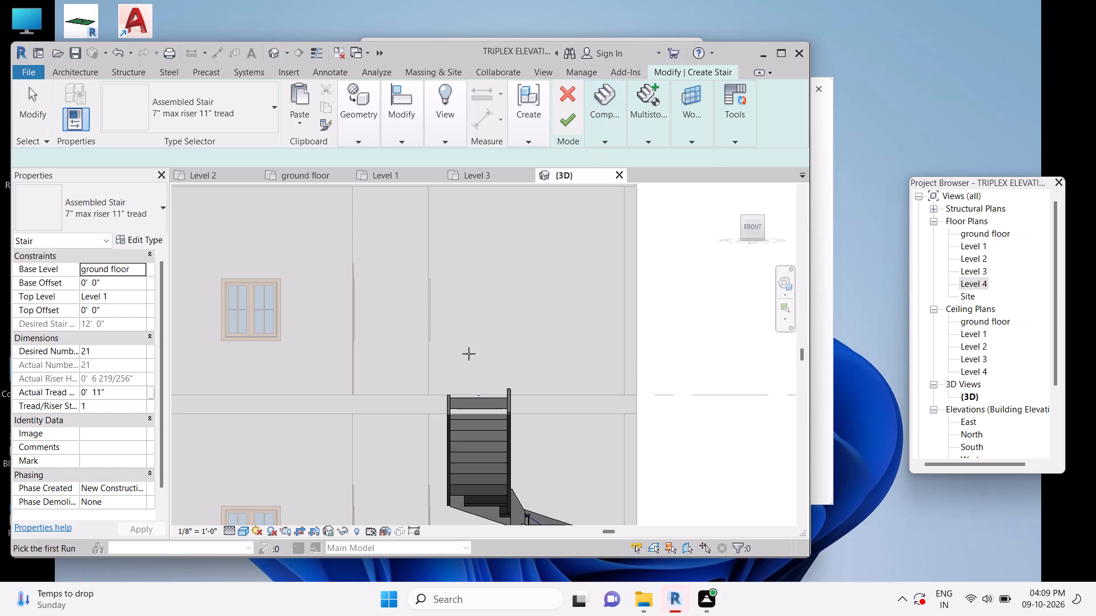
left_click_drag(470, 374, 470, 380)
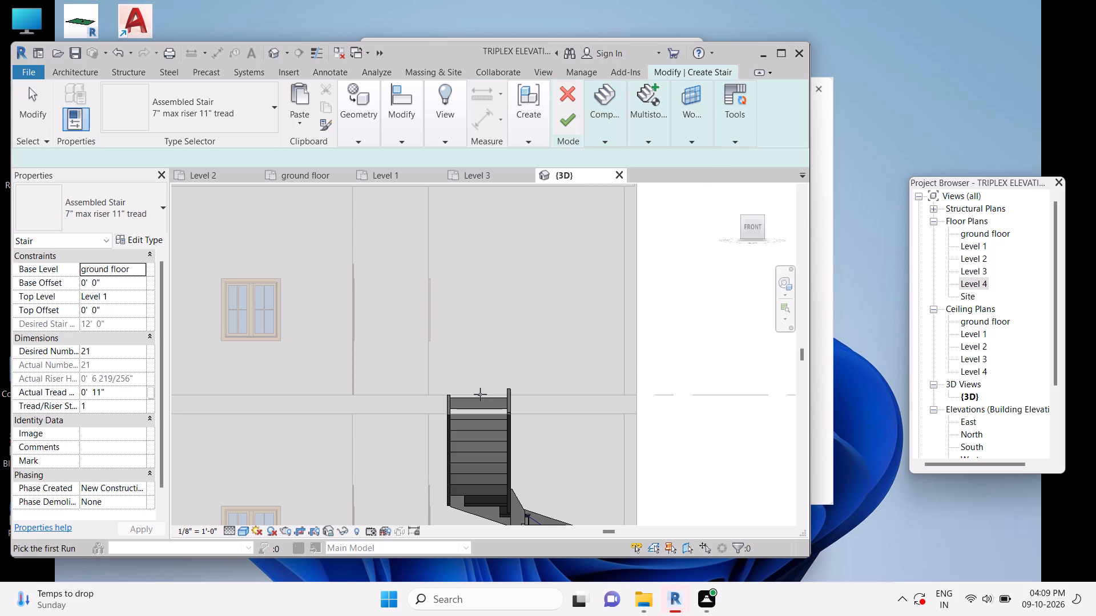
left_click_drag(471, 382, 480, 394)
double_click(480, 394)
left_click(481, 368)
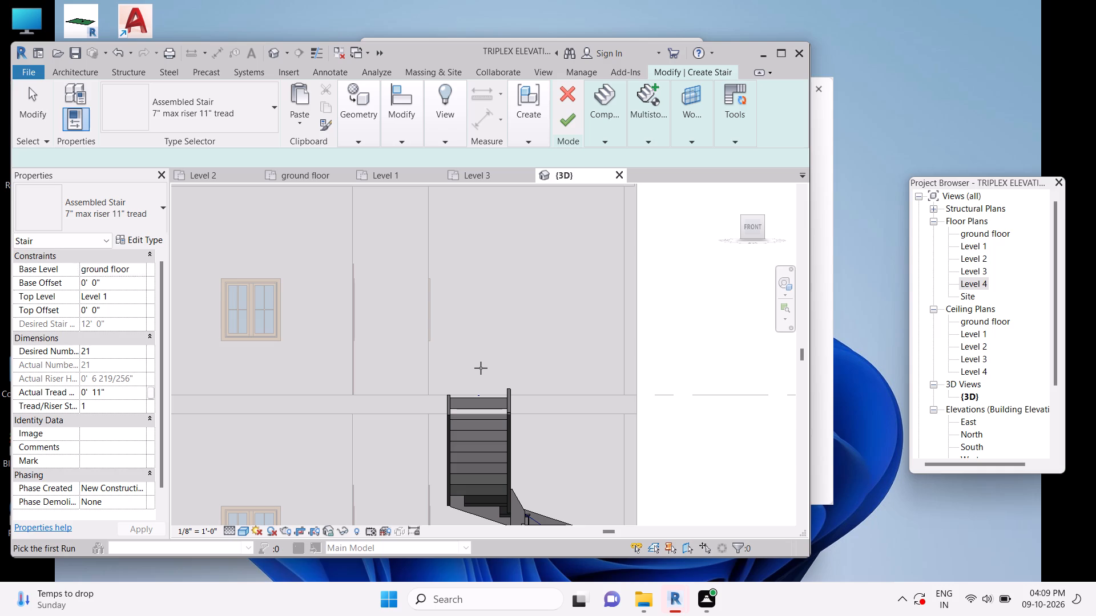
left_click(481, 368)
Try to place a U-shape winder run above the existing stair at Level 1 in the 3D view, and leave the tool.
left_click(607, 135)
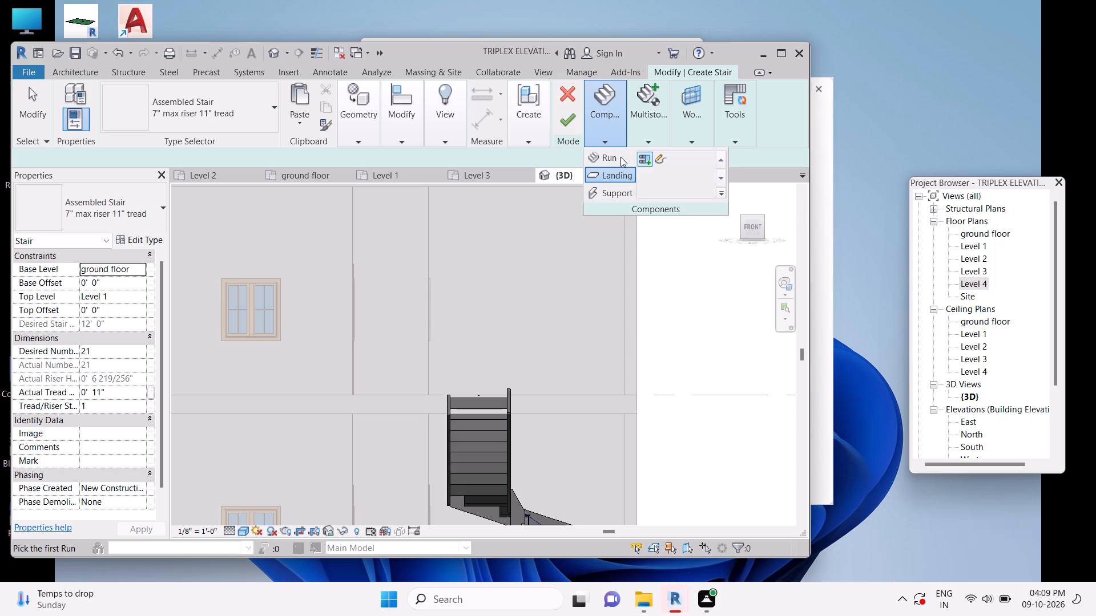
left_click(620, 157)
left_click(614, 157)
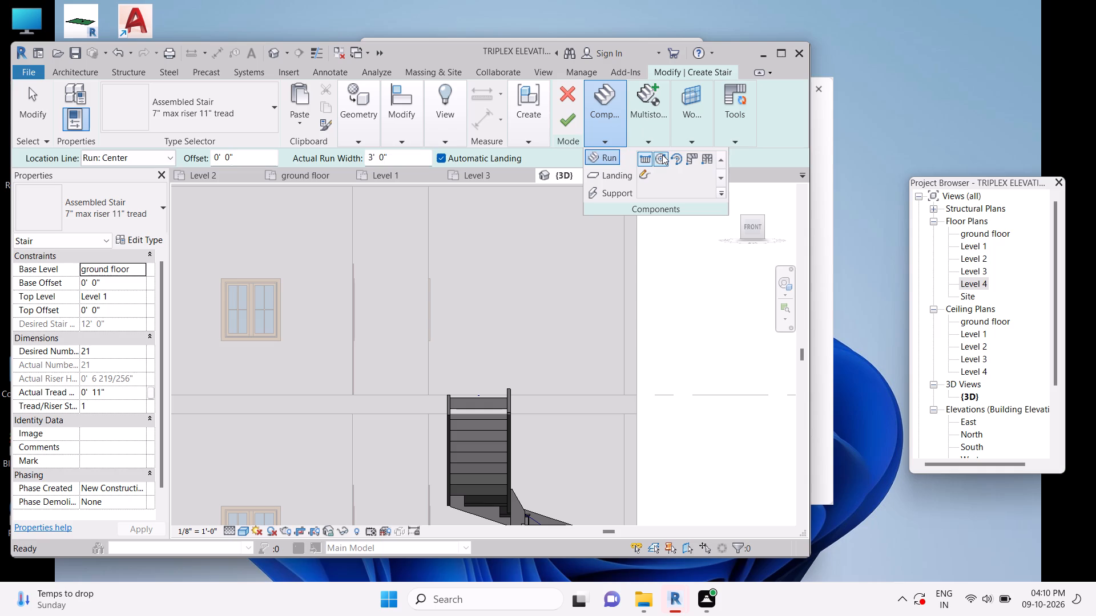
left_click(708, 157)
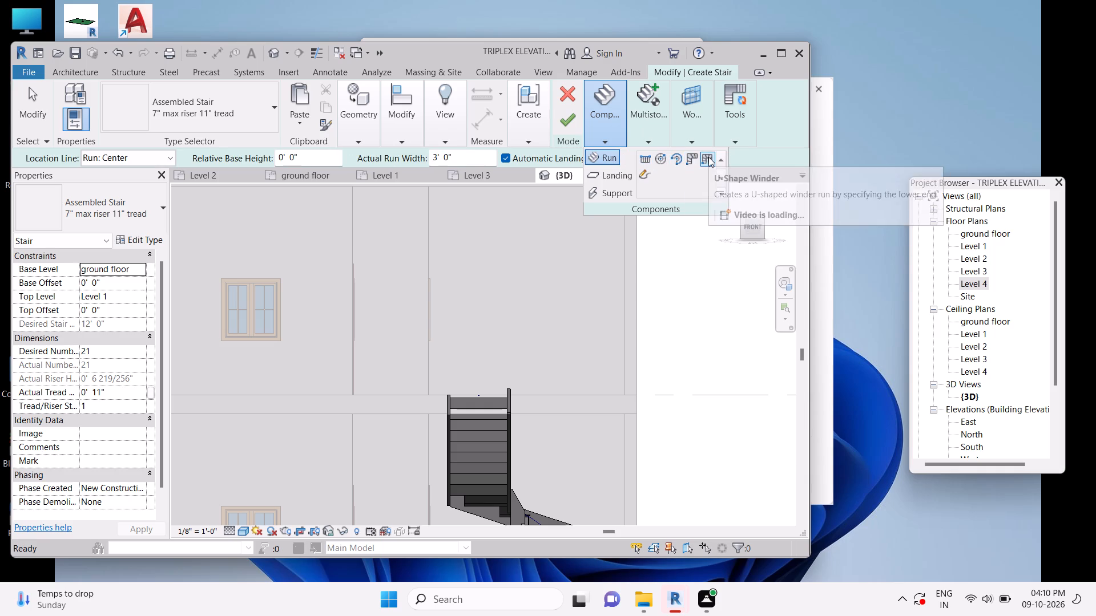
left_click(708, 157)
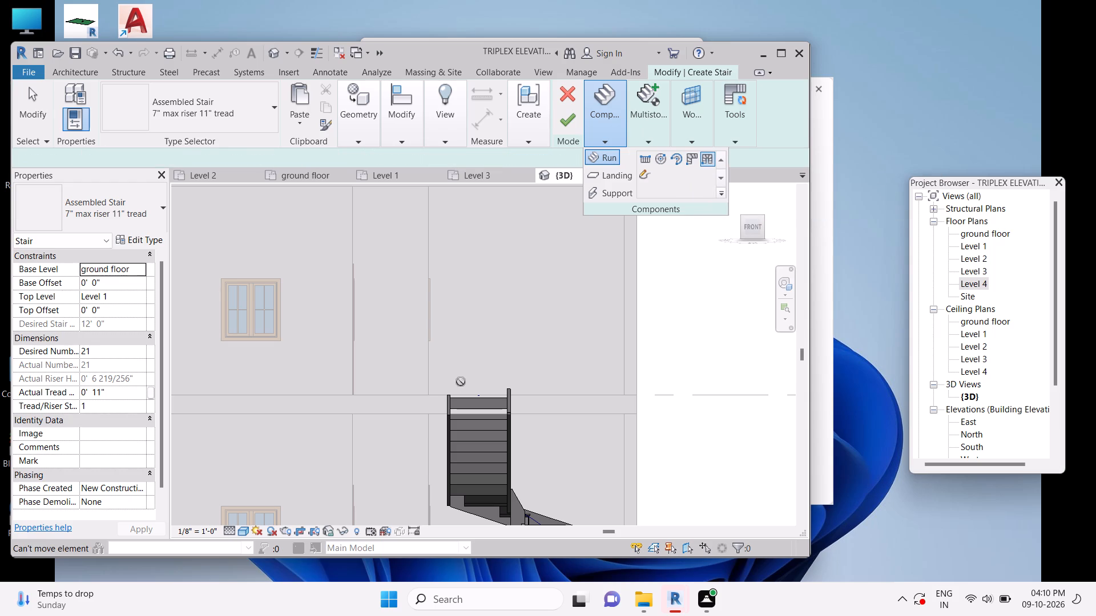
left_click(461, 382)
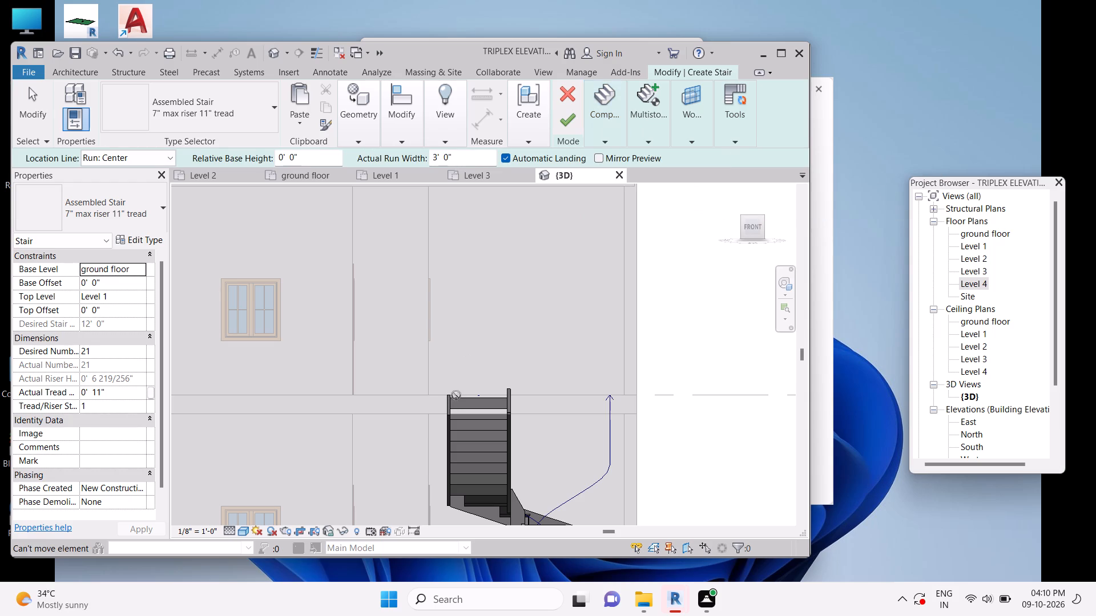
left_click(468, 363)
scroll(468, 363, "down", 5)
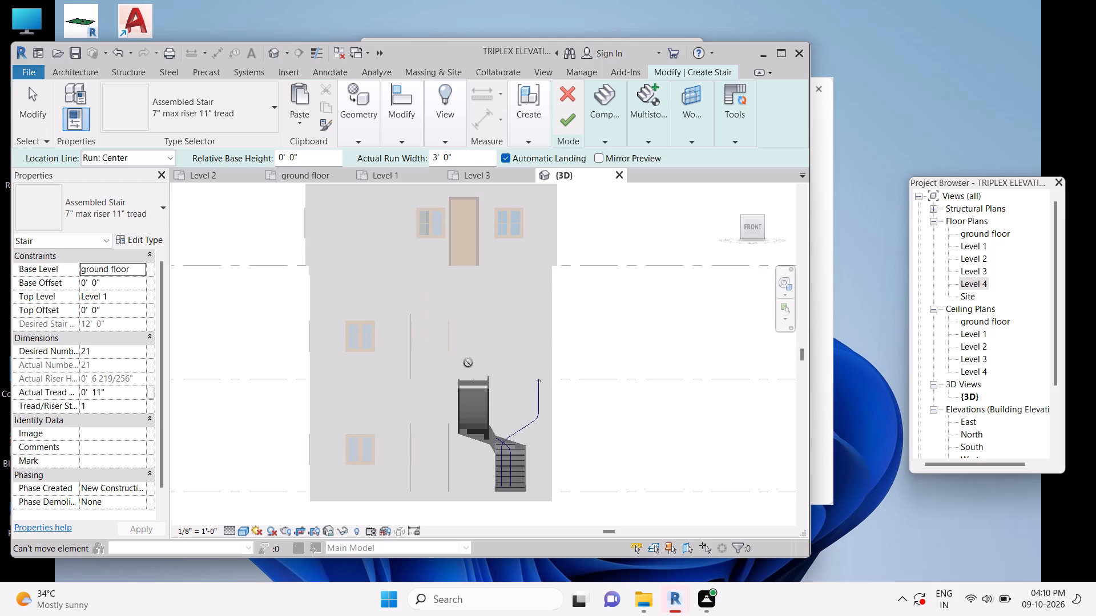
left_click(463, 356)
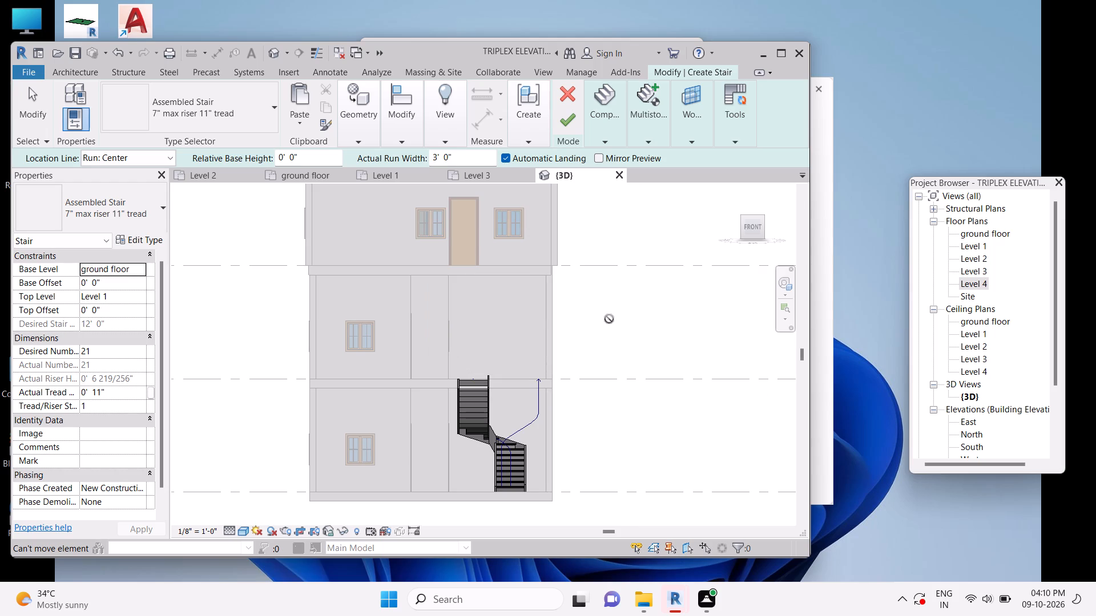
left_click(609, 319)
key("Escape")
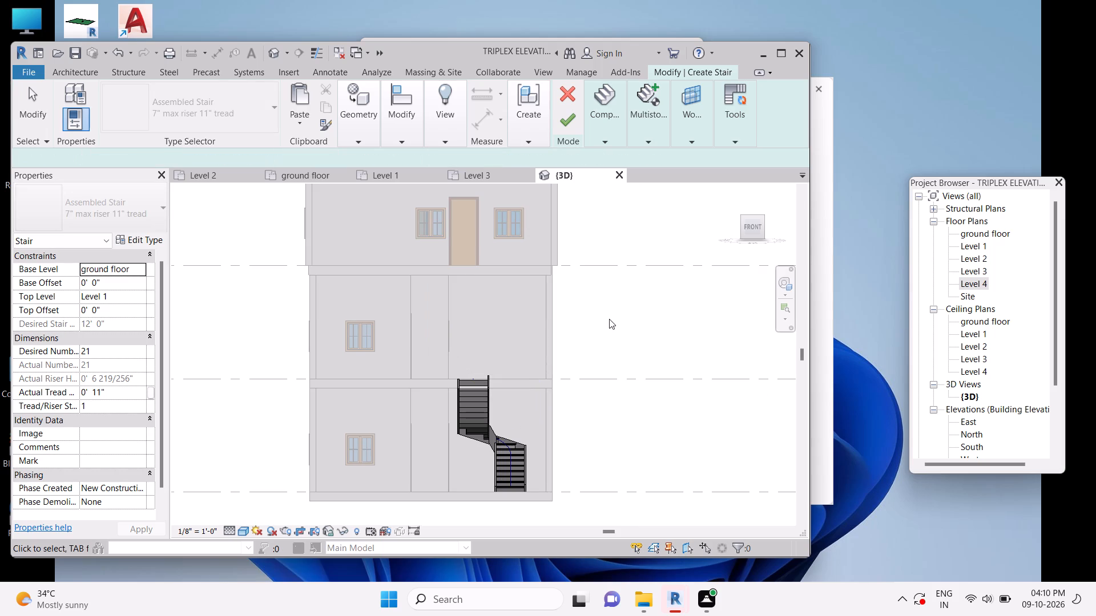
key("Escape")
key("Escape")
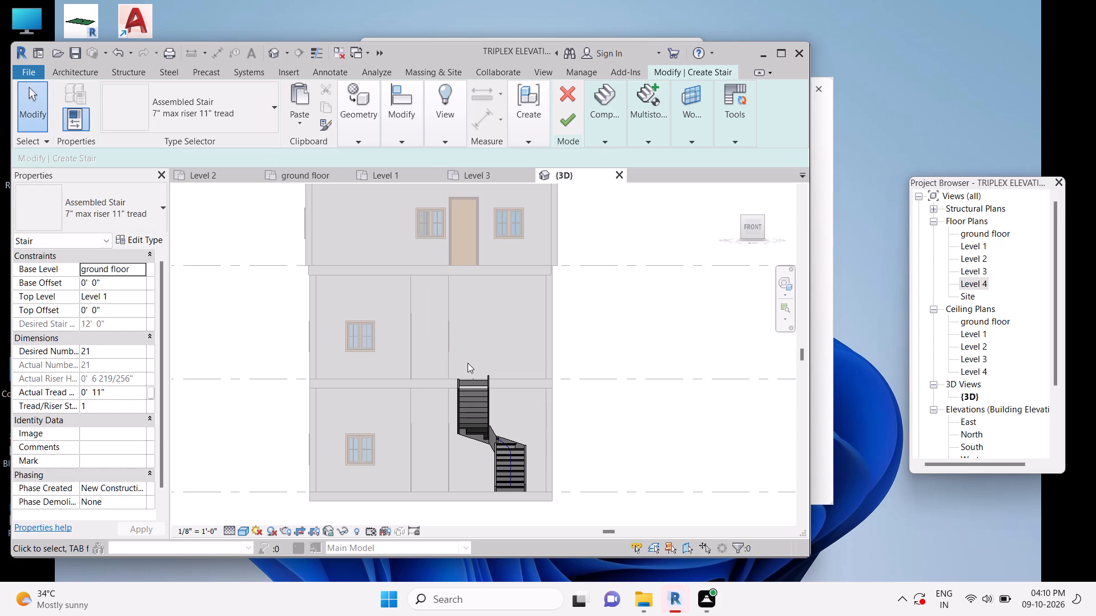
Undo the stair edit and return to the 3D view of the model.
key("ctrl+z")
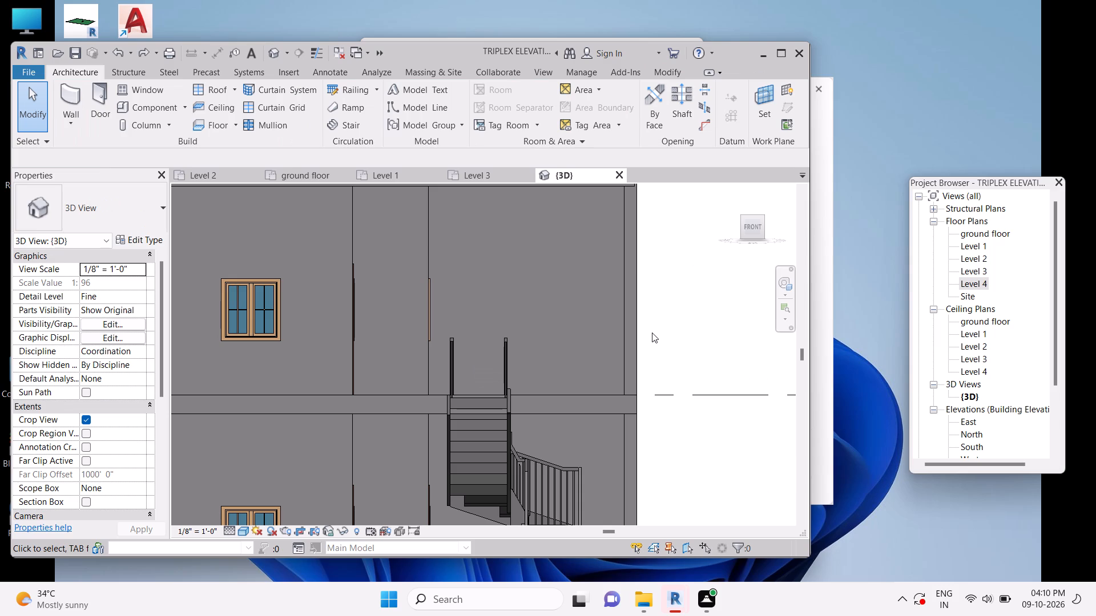
Examine the ground-floor winder stair, its railings and the space above it at Level 1 from the front.
scroll(658, 320, "down", 3)
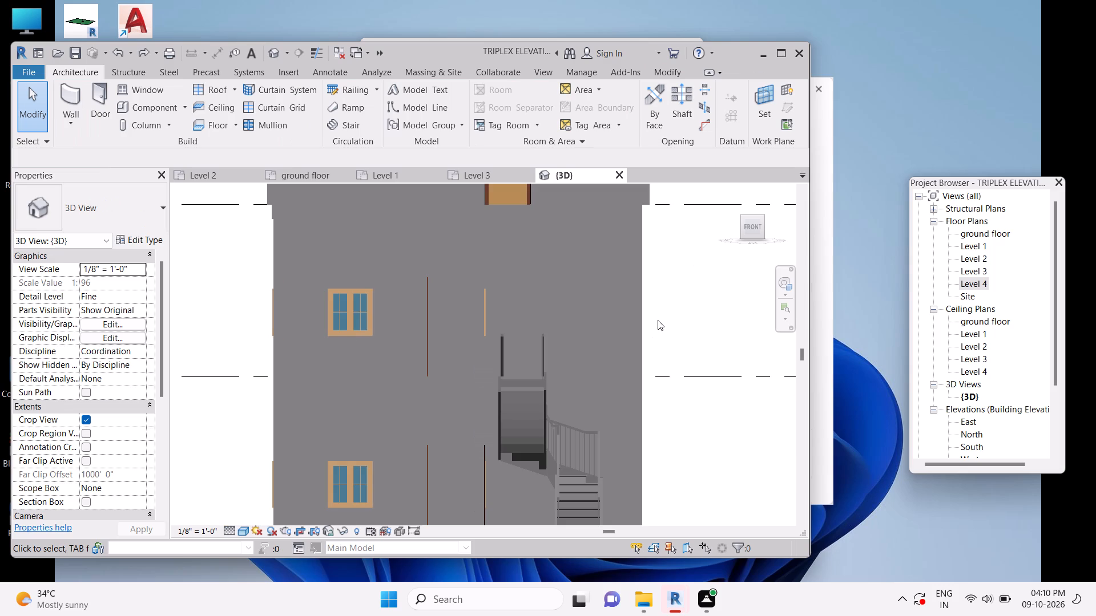
scroll(611, 472, "up", 5)
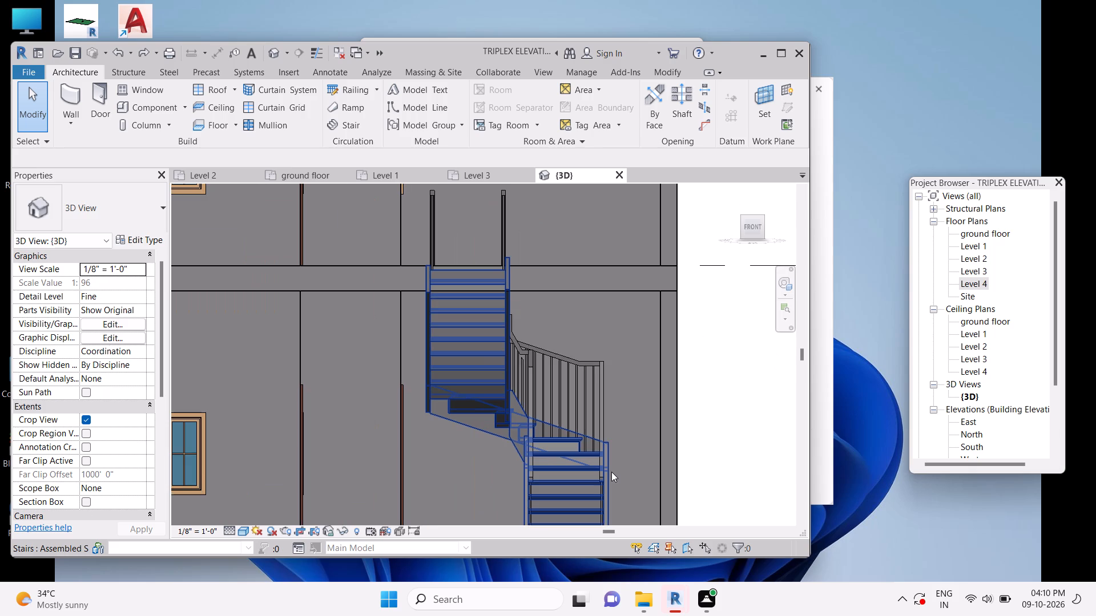
scroll(611, 472, "down", 5)
scroll(514, 344, "up", 2)
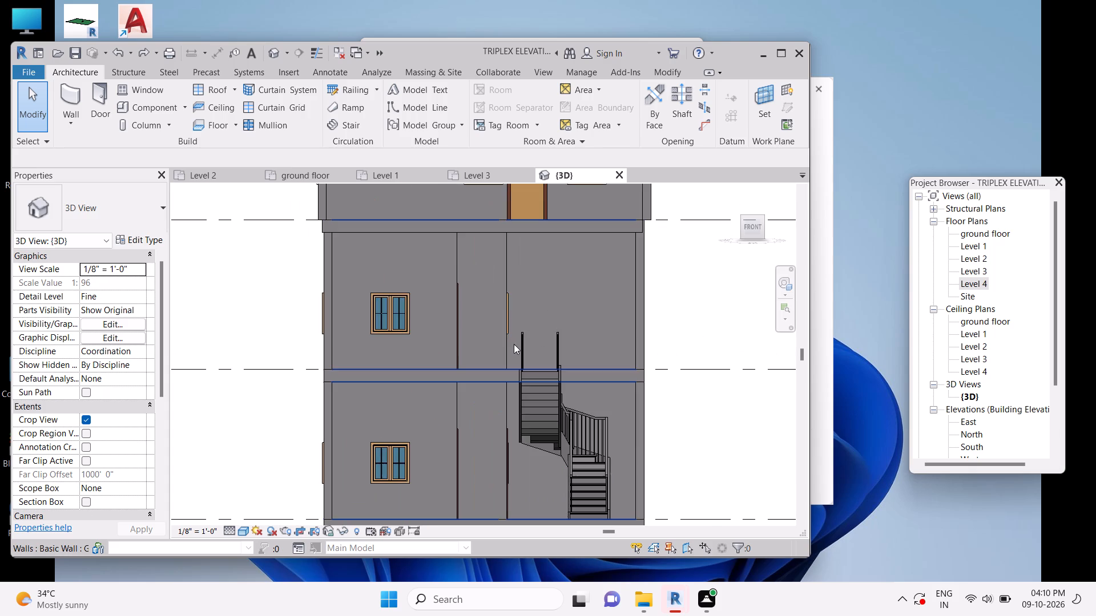
scroll(514, 344, "up", 1)
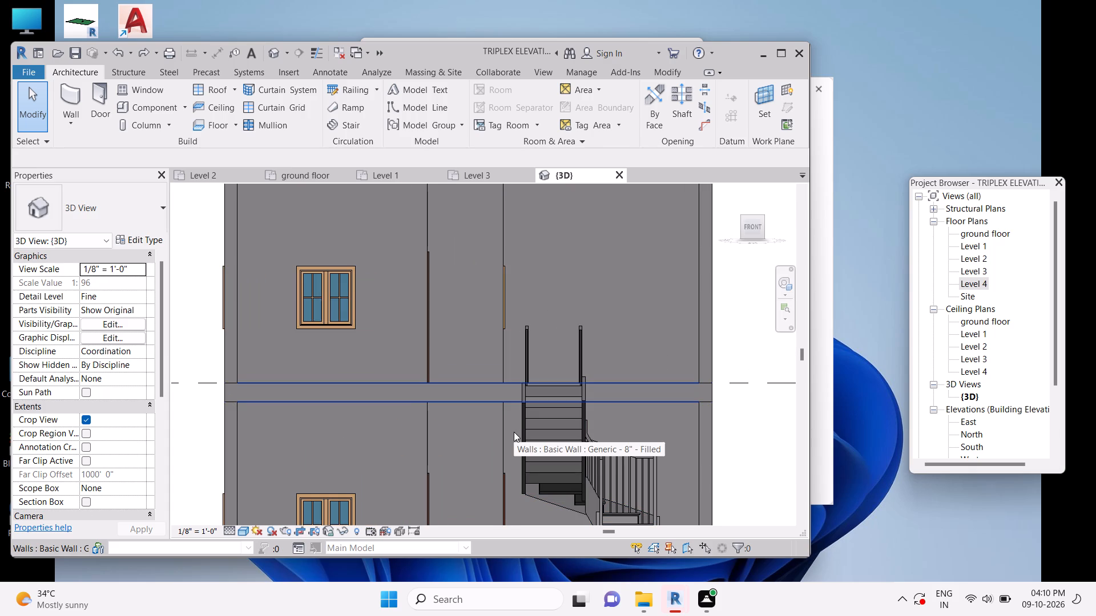
scroll(515, 435, "up", 2)
middle_click_drag(520, 426, 522, 405)
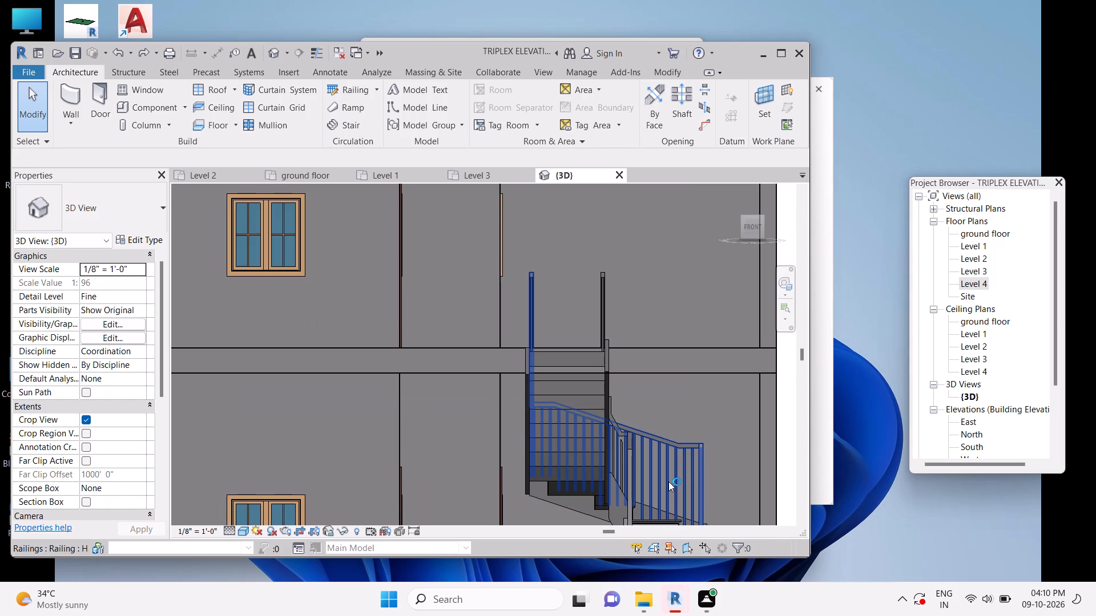
scroll(779, 406, "up", 1)
middle_click_drag(718, 443, 710, 335)
scroll(706, 369, "down", 1)
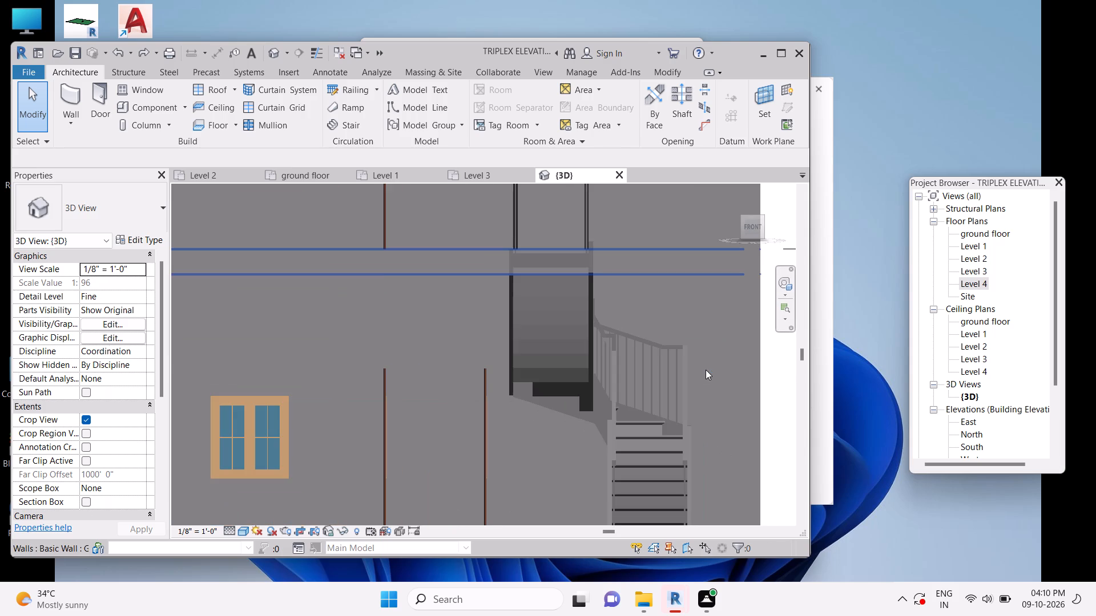
middle_click_drag(693, 469, 655, 378)
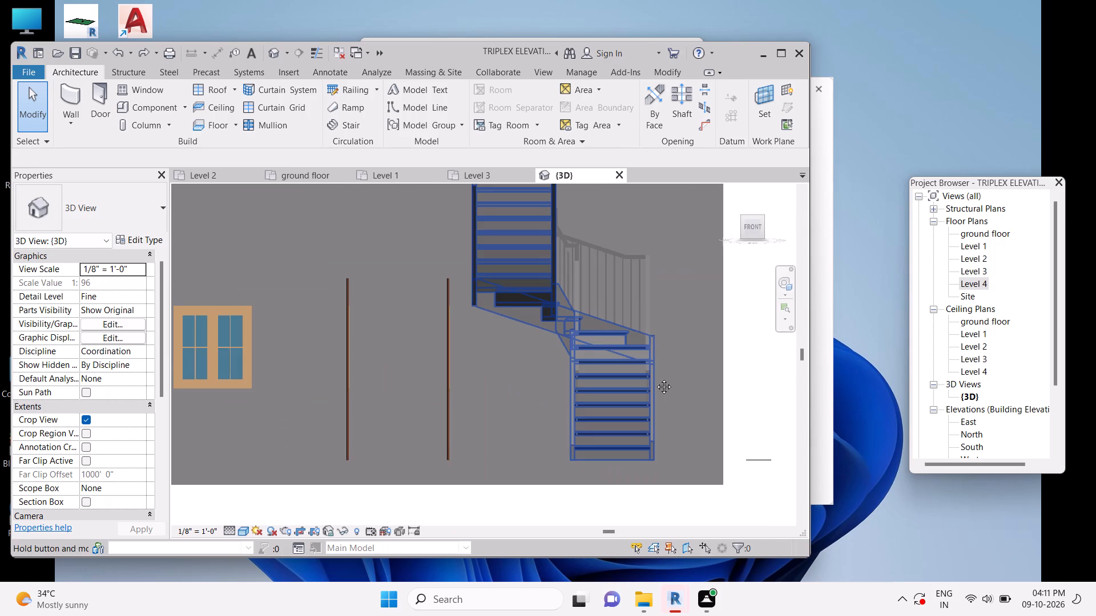
scroll(655, 378, "down", 4)
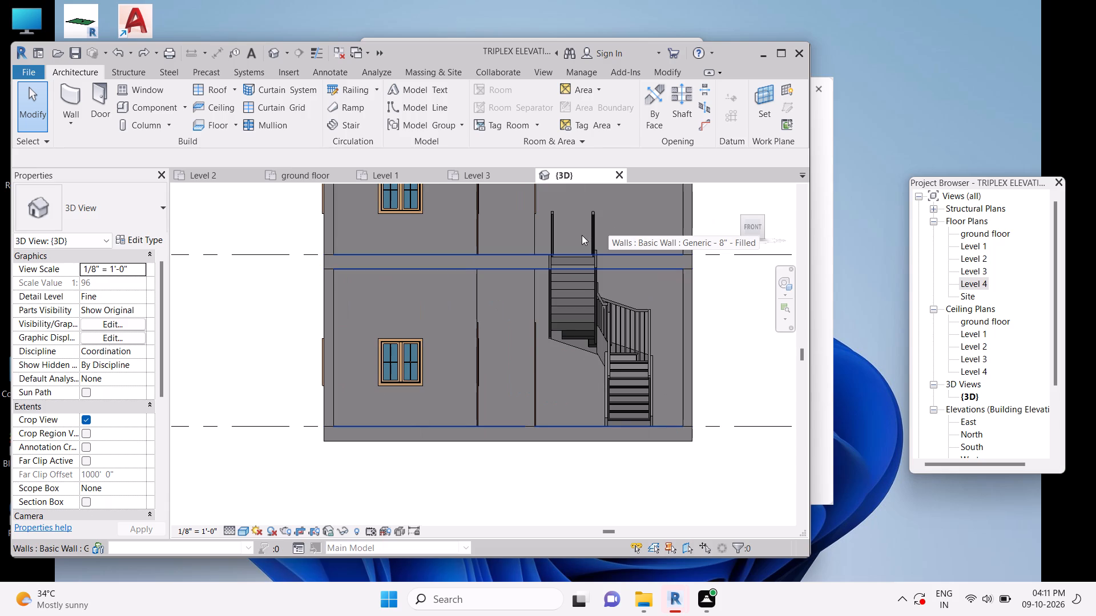
scroll(577, 228, "down", 1)
scroll(577, 228, "up", 2)
middle_click_drag(577, 228, 534, 322)
scroll(534, 322, "down", 4)
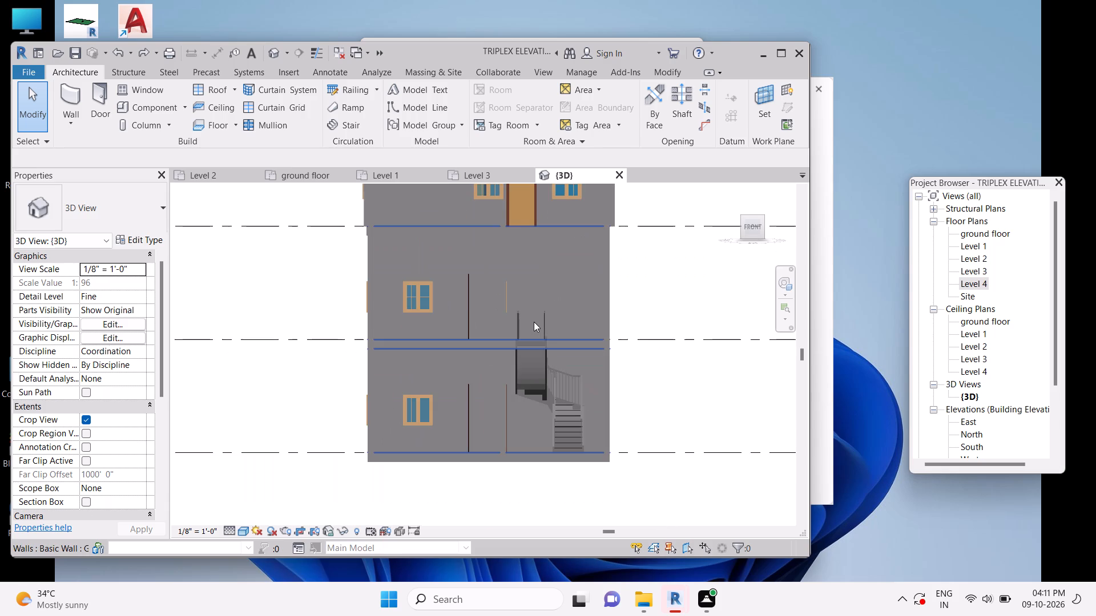
scroll(534, 322, "down", 5)
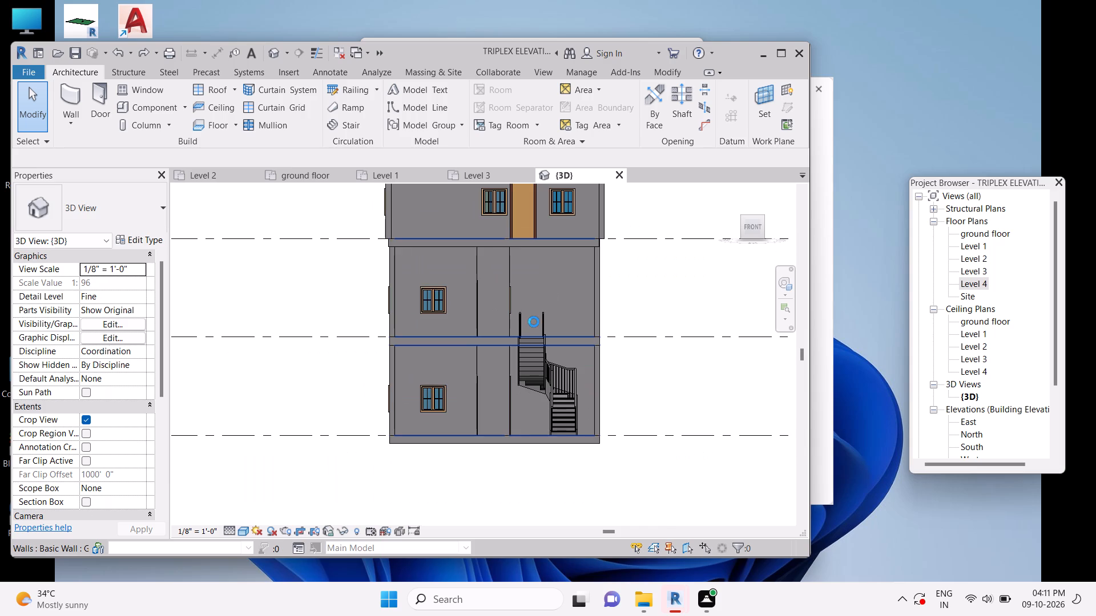
scroll(534, 322, "down", 3)
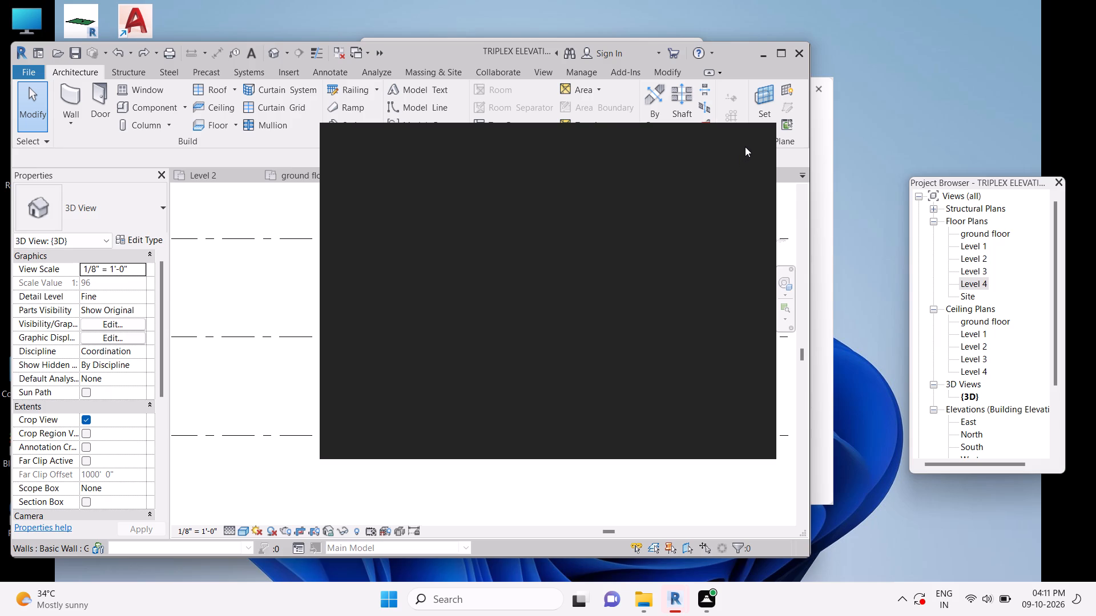
Dismiss the Autodesk genuine notification card.
left_click(745, 150)
Examine the front of the building from the ground floor to the upper storeys around the stair bay.
scroll(513, 247, "down", 2)
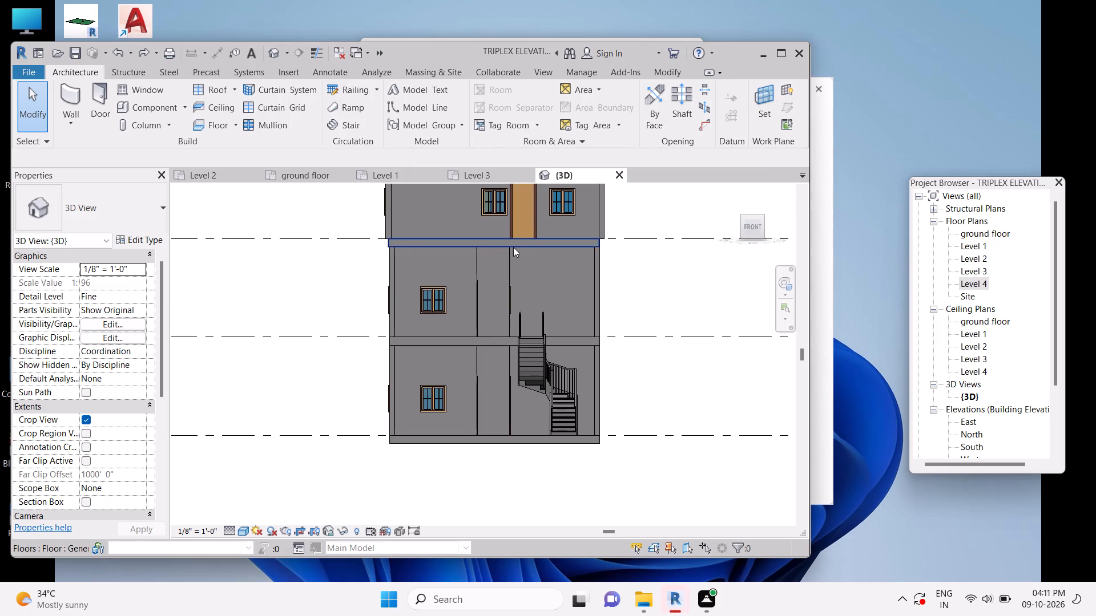
middle_click_drag(513, 247, 501, 299)
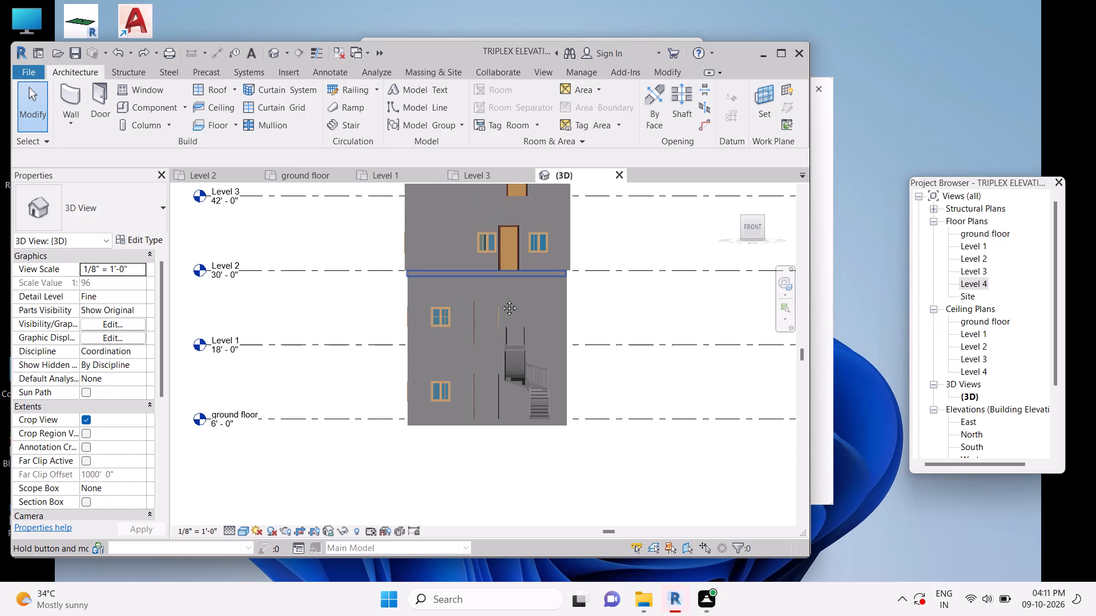
middle_click_drag(501, 299, 501, 315)
scroll(517, 272, "up", 1)
middle_click_drag(517, 272, 511, 298)
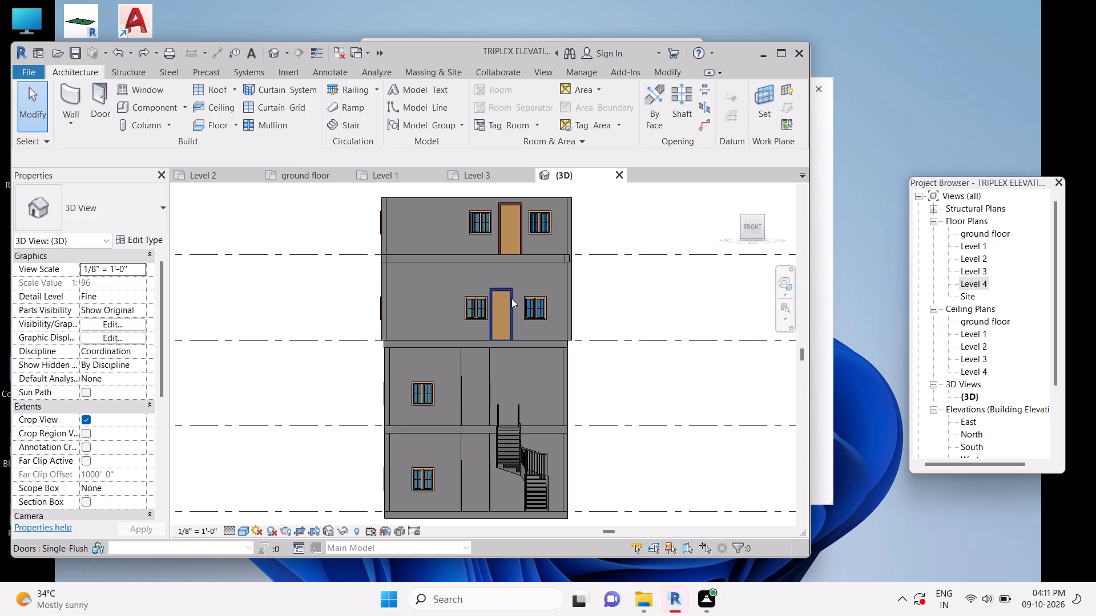
scroll(493, 458, "up", 3)
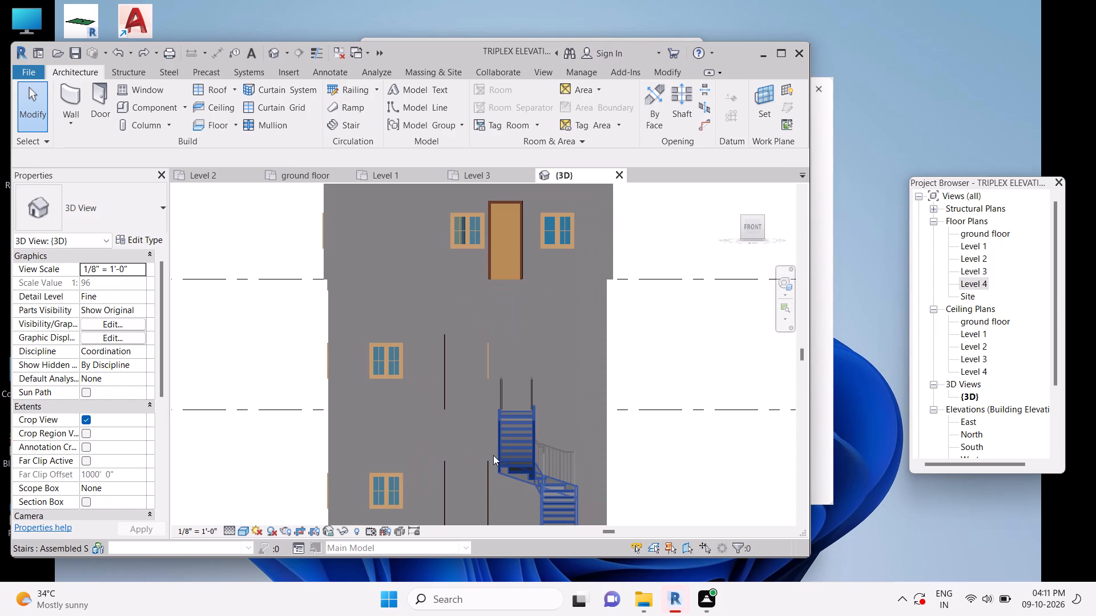
left_click(663, 454)
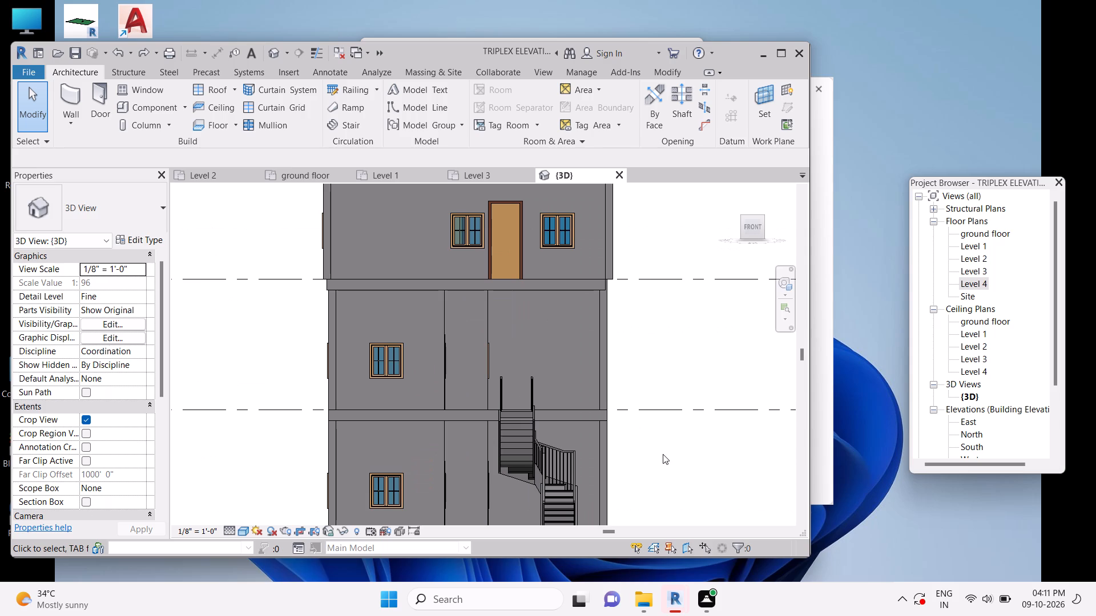
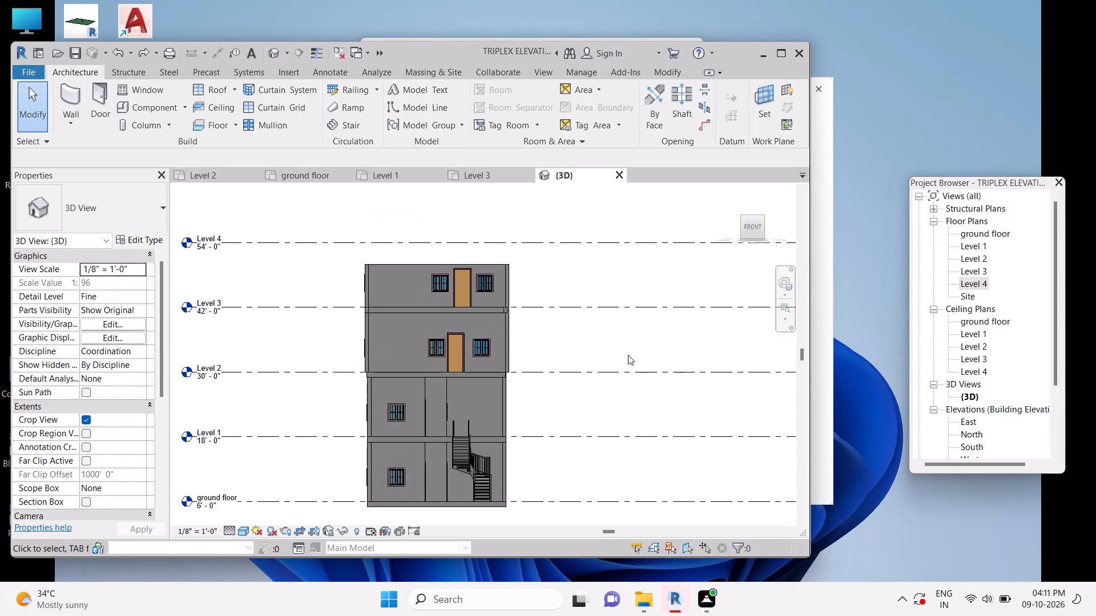
Save the triplex elevation project.
key("ctrl+s")
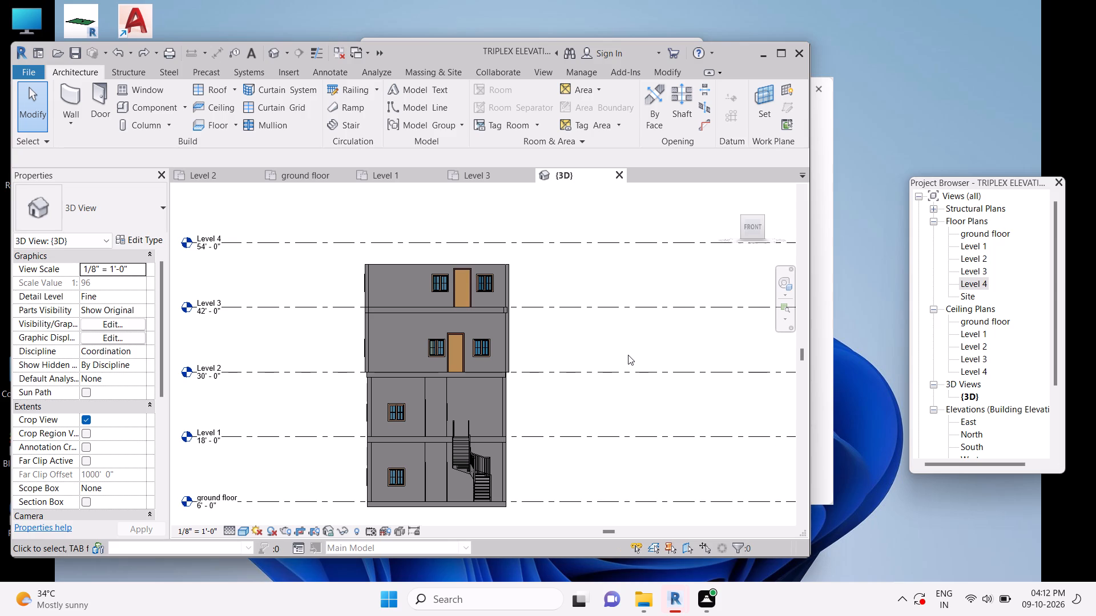
Examine the upper storeys from the front and all the storeys, windows and floor edges from the building's left side.
scroll(628, 355, "up", 5)
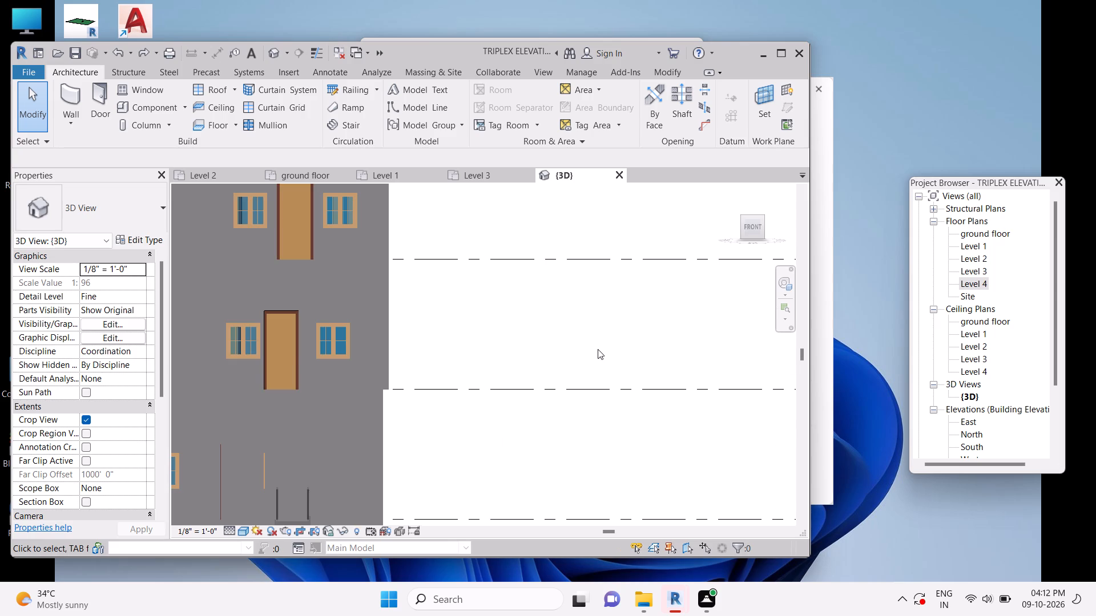
middle_click_drag(297, 352, 531, 424)
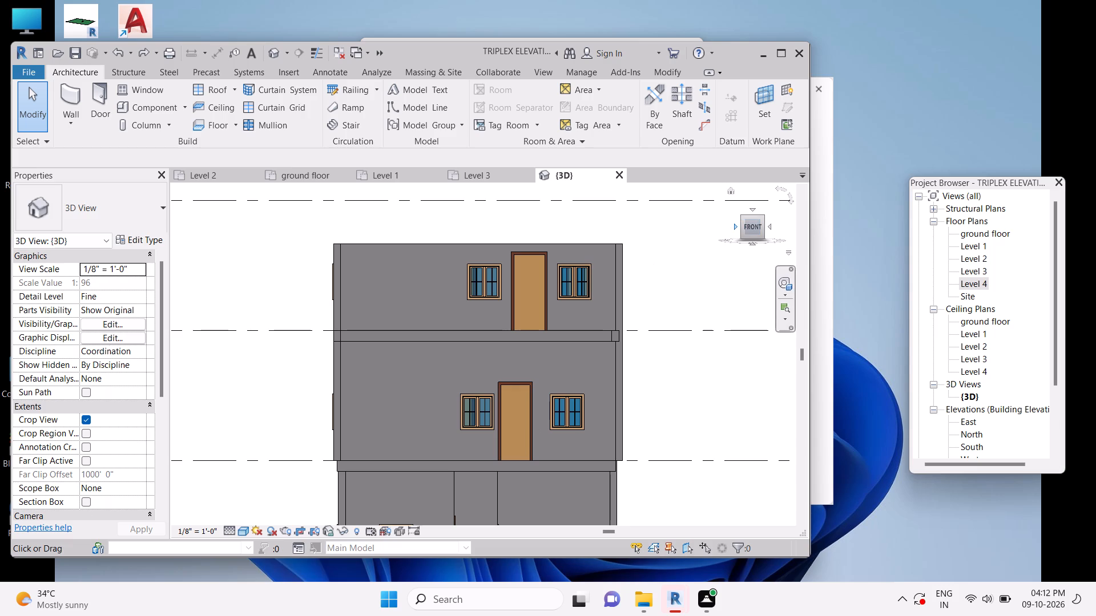
left_click(733, 227)
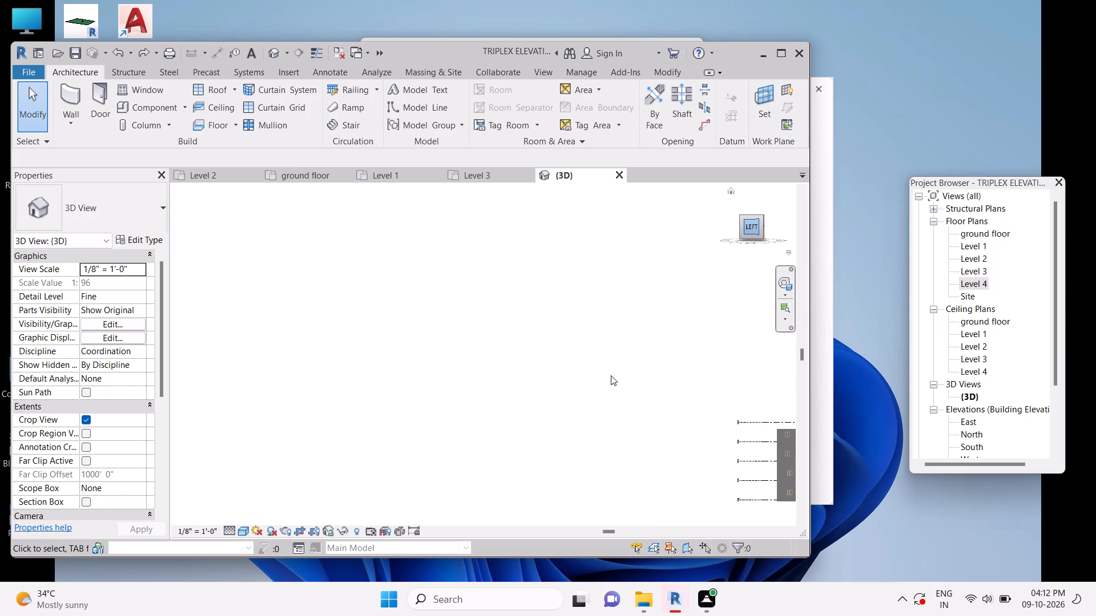
scroll(486, 375, "up", 5)
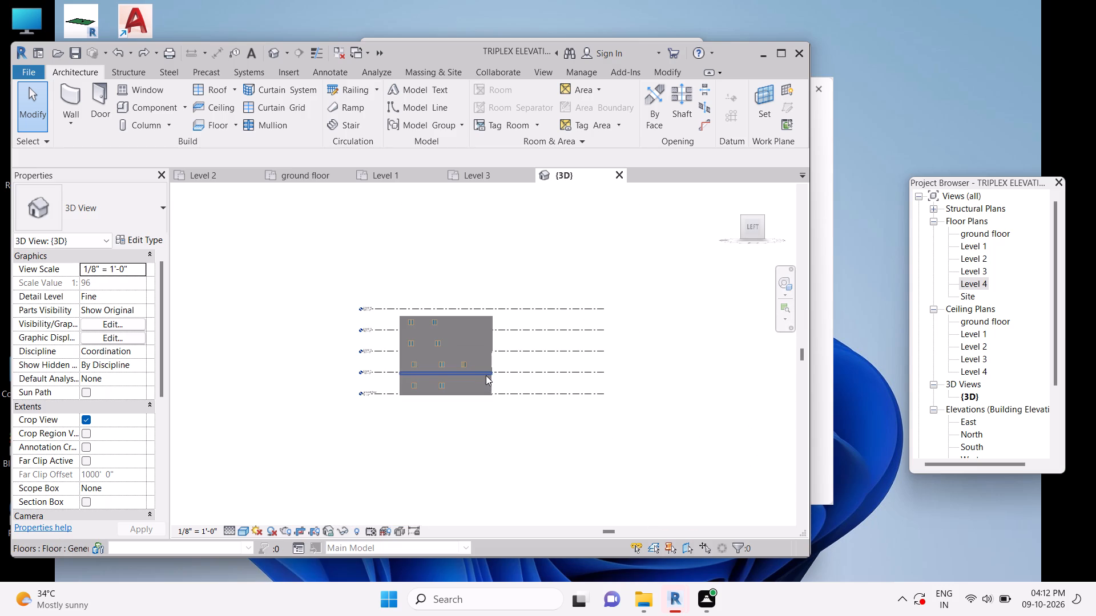
scroll(486, 375, "up", 4)
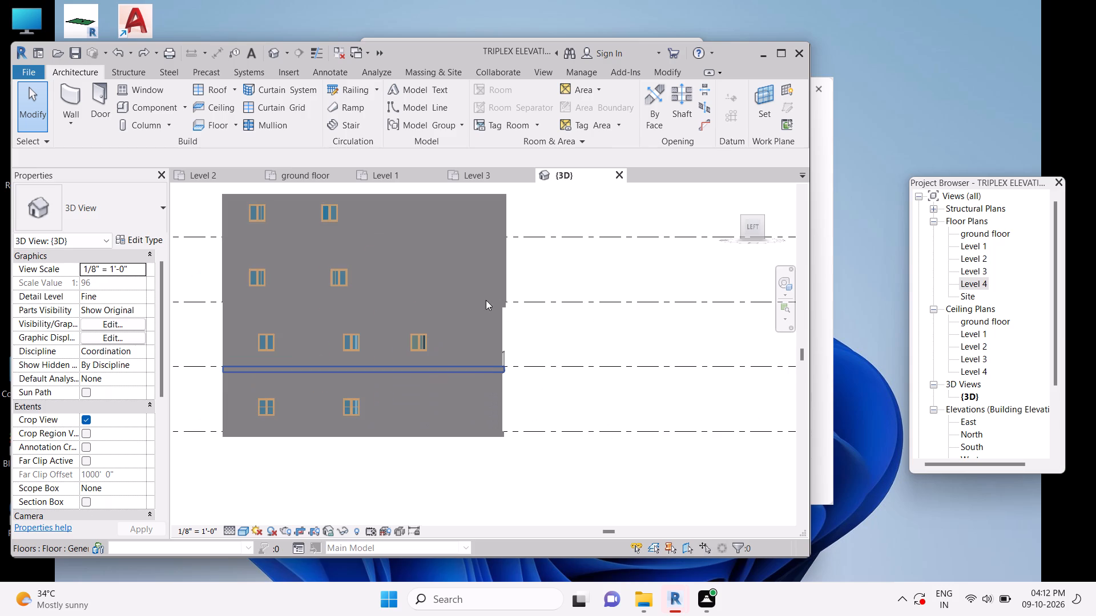
middle_click_drag(487, 245, 524, 323)
scroll(512, 391, "up", 4)
middle_click_drag(455, 315, 531, 331)
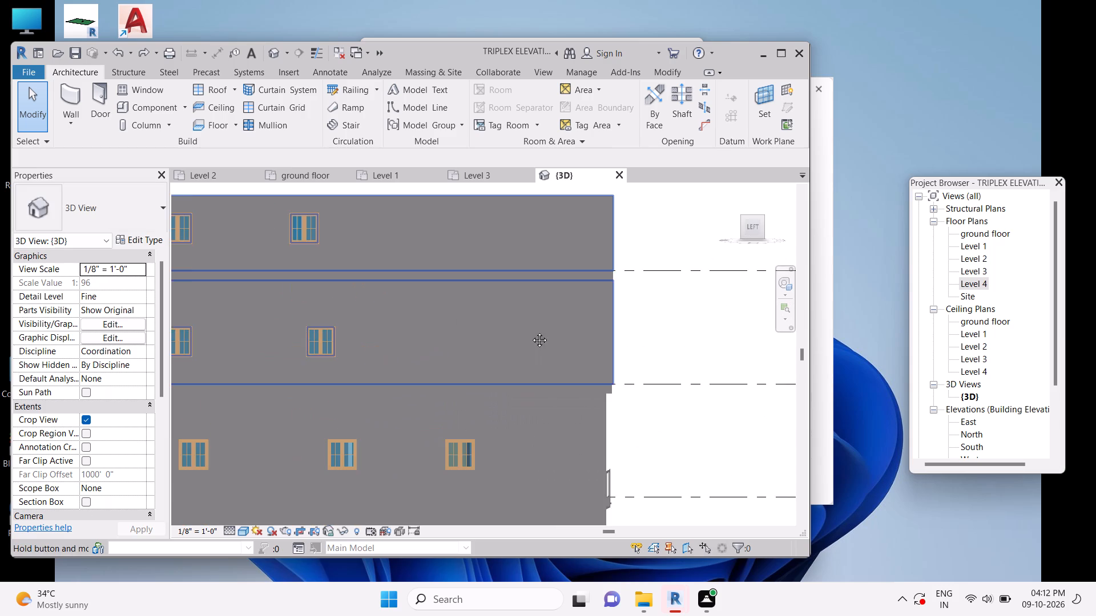
middle_click_drag(531, 331, 606, 323)
scroll(606, 323, "down", 1)
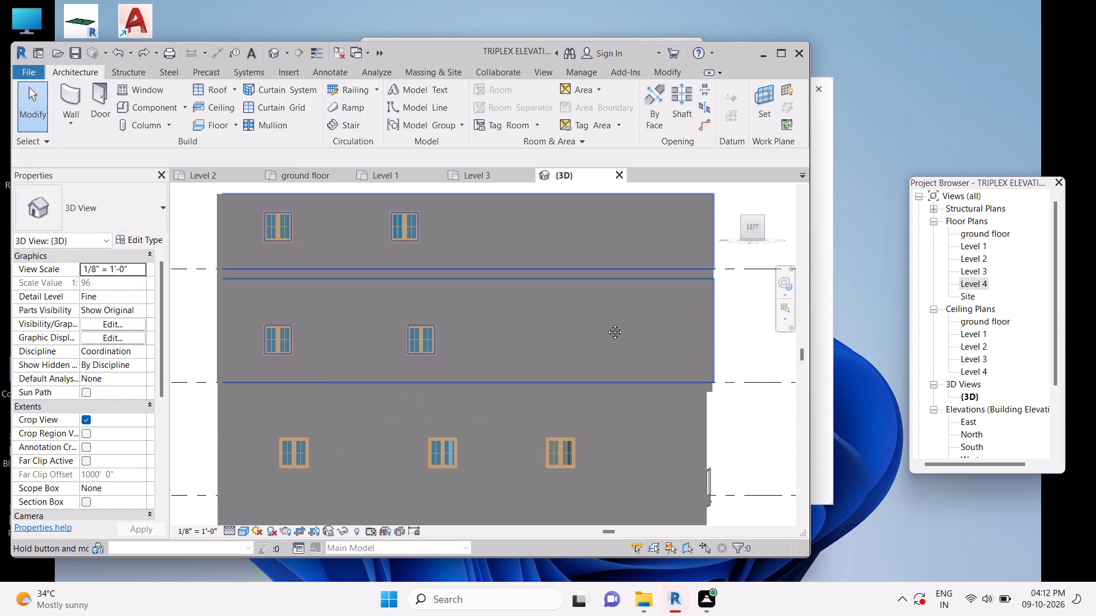
scroll(606, 323, "down", 1)
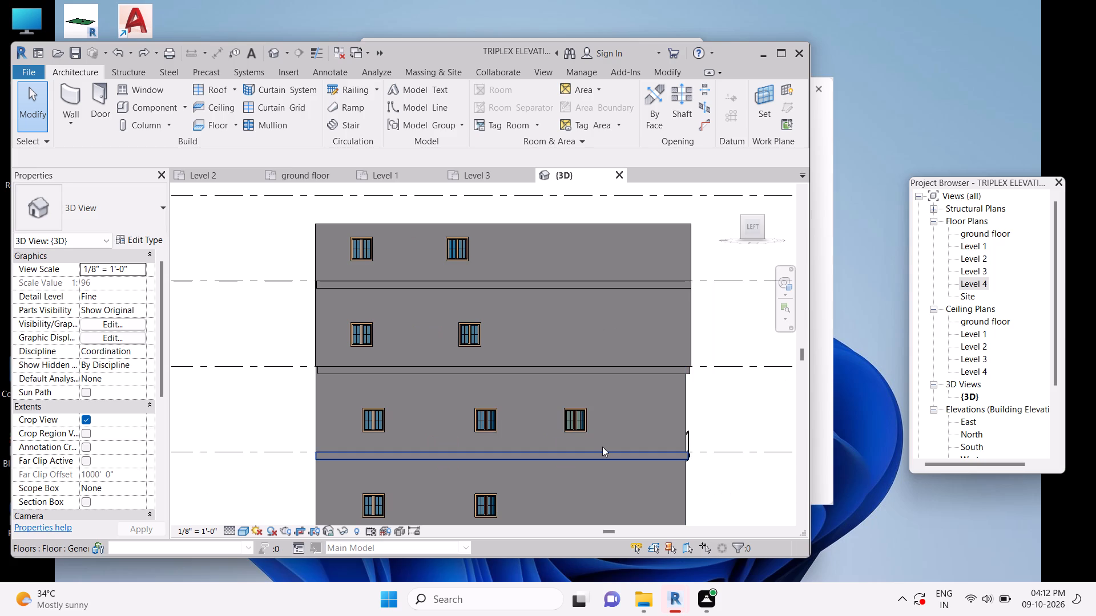
scroll(602, 447, "down", 1)
middle_click_drag(593, 472, 593, 473)
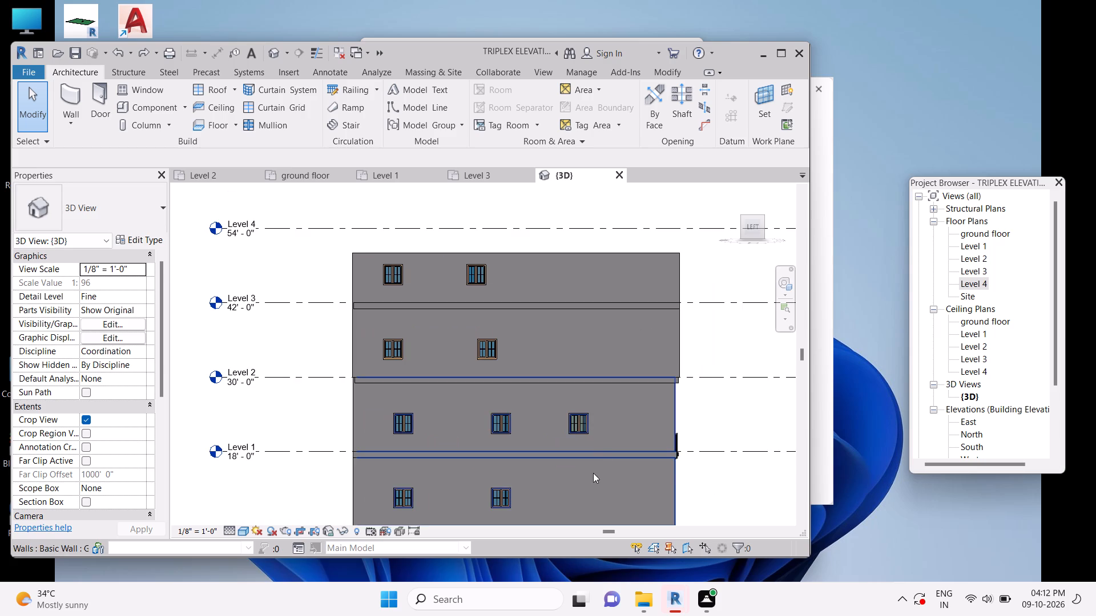
middle_click_drag(593, 473, 606, 441)
scroll(606, 441, "up", 2)
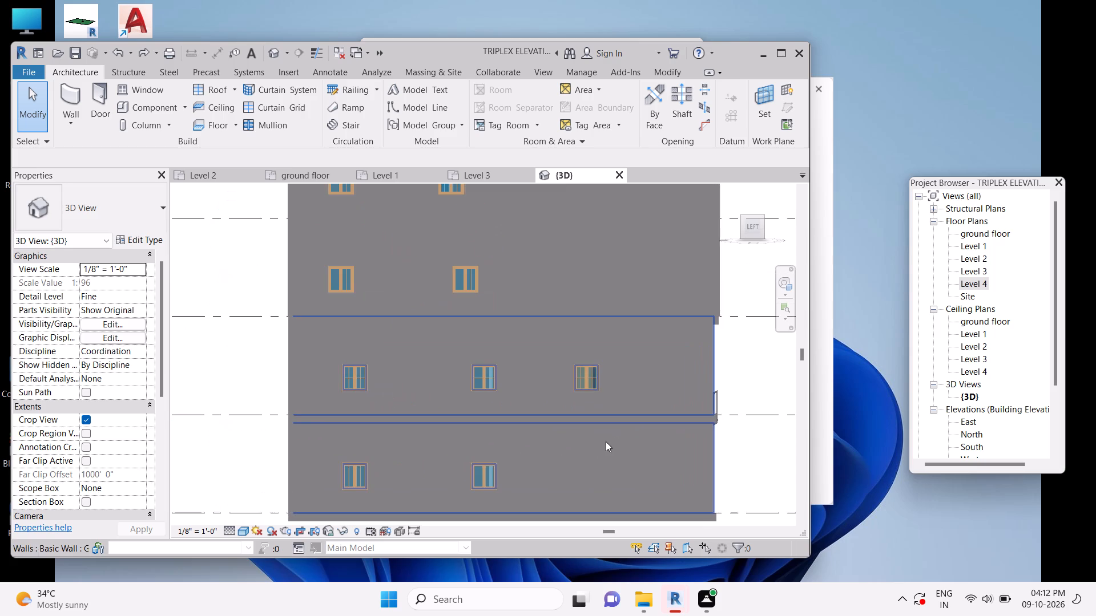
scroll(606, 441, "down", 1)
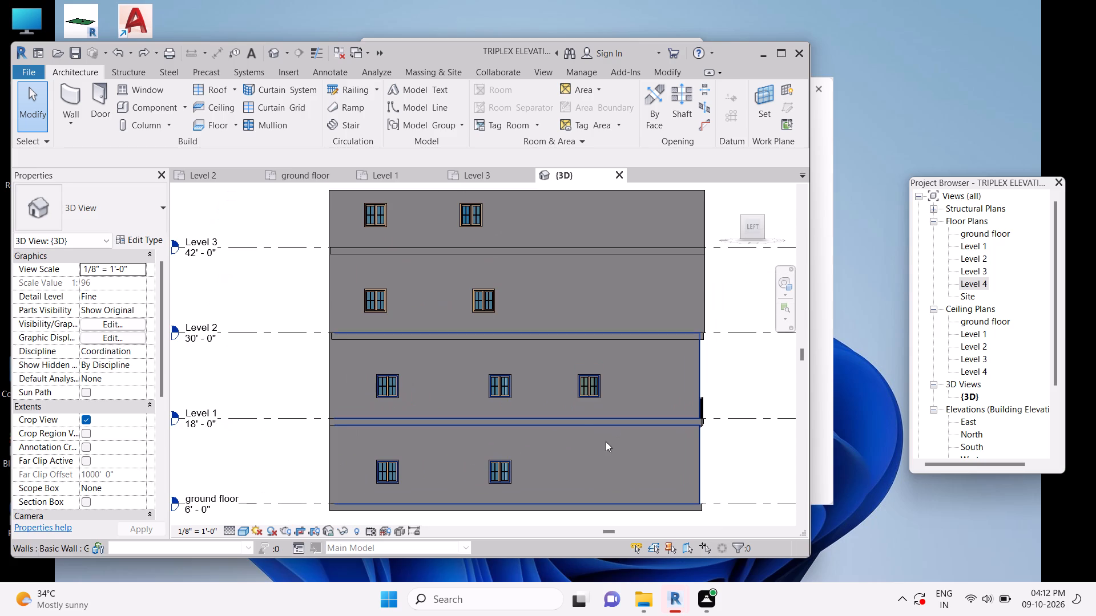
left_click(277, 274)
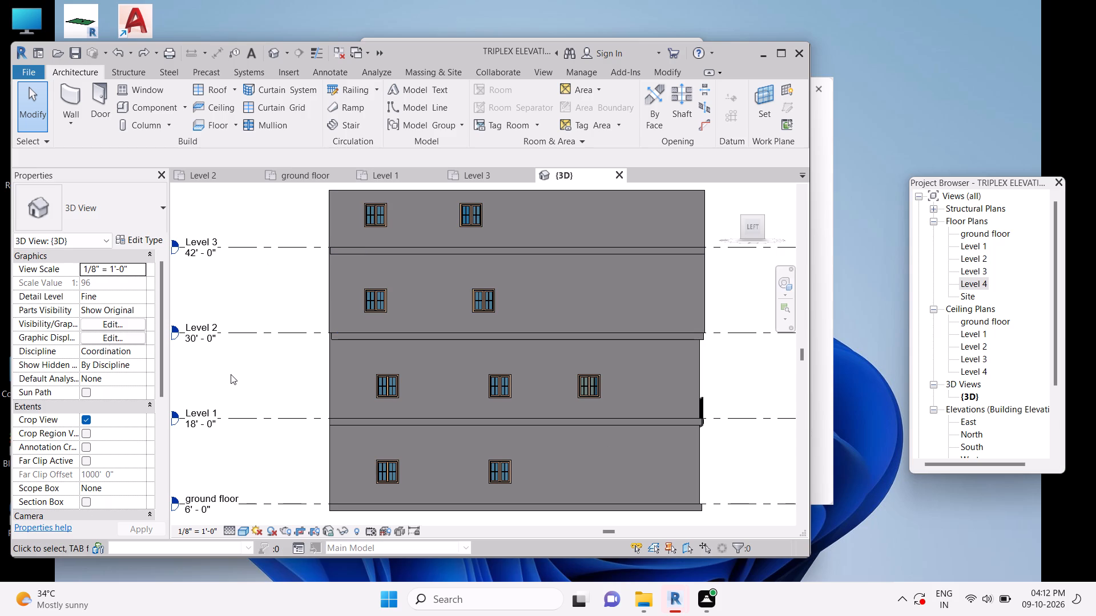
Save the triplex elevation project and close Revit.
key("ctrl+s")
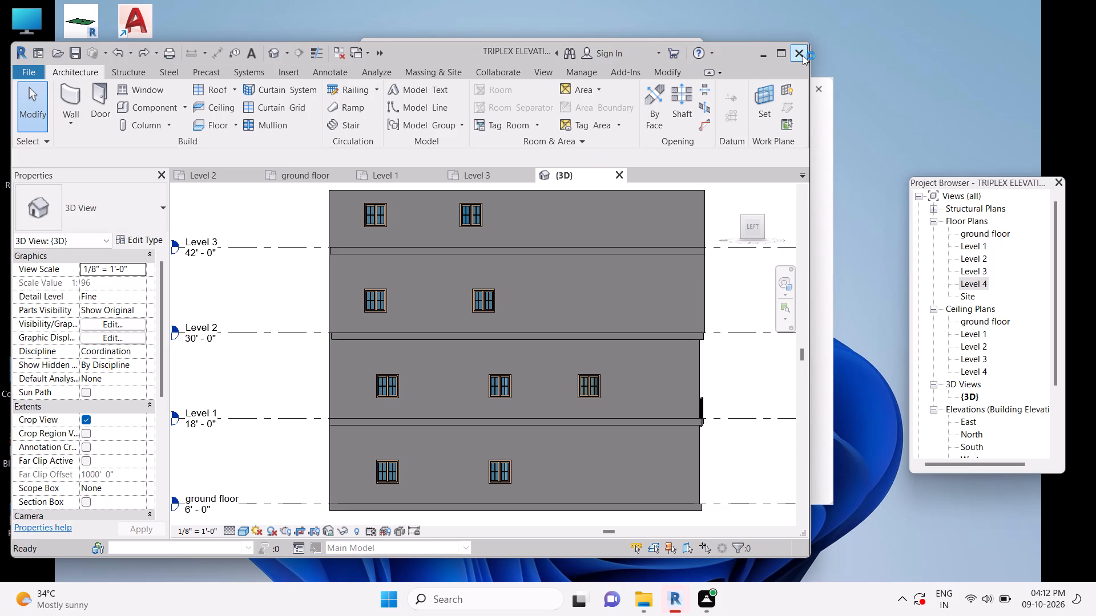
left_click(803, 55)
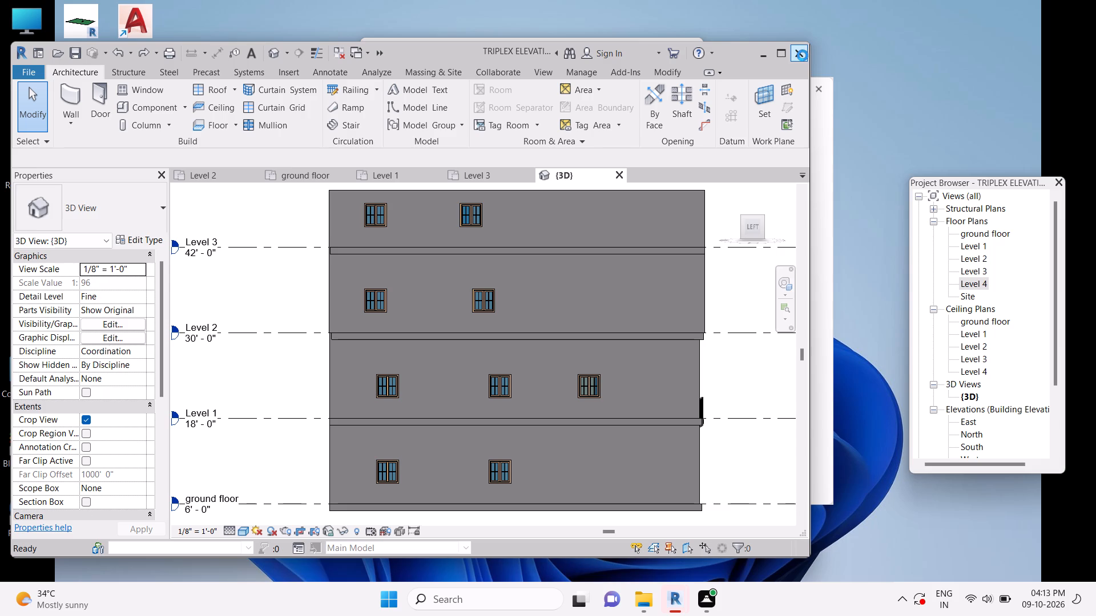
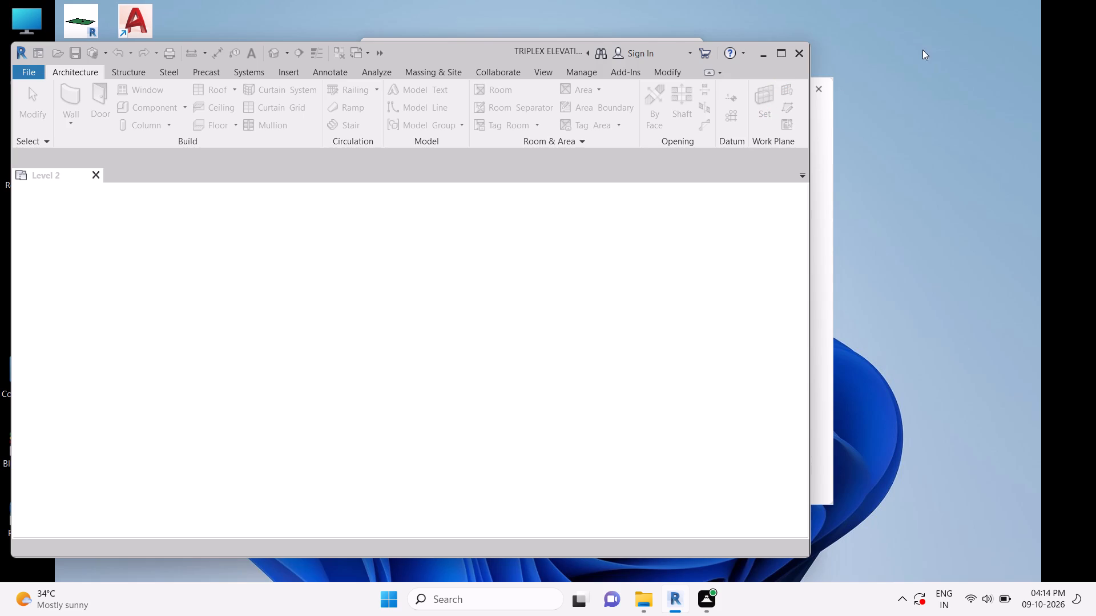
Close the remaining Revit window of the triplex elevation project.
left_click(801, 58)
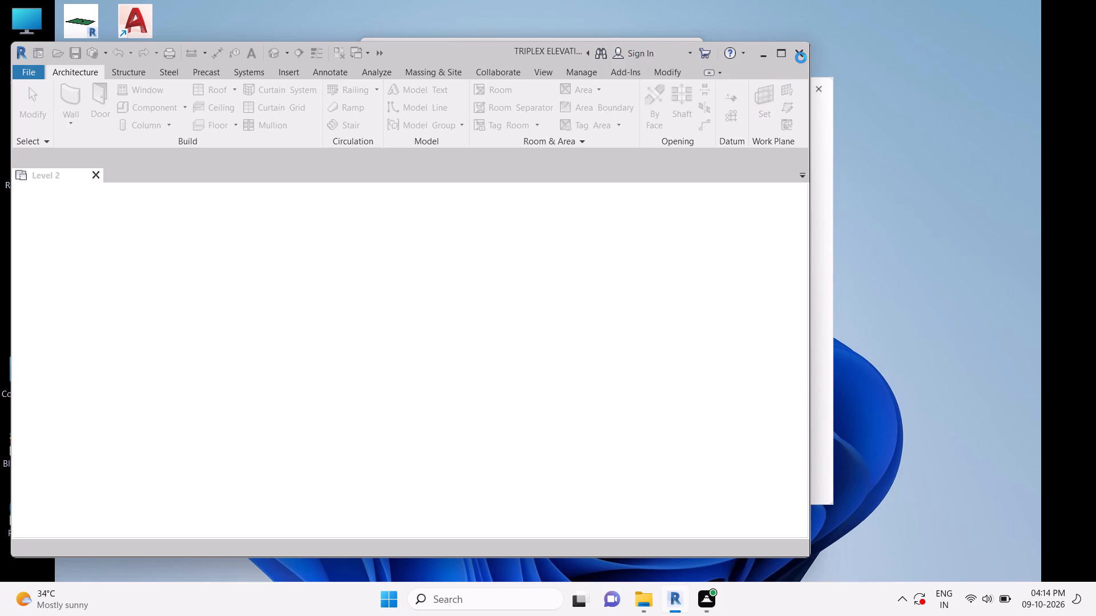
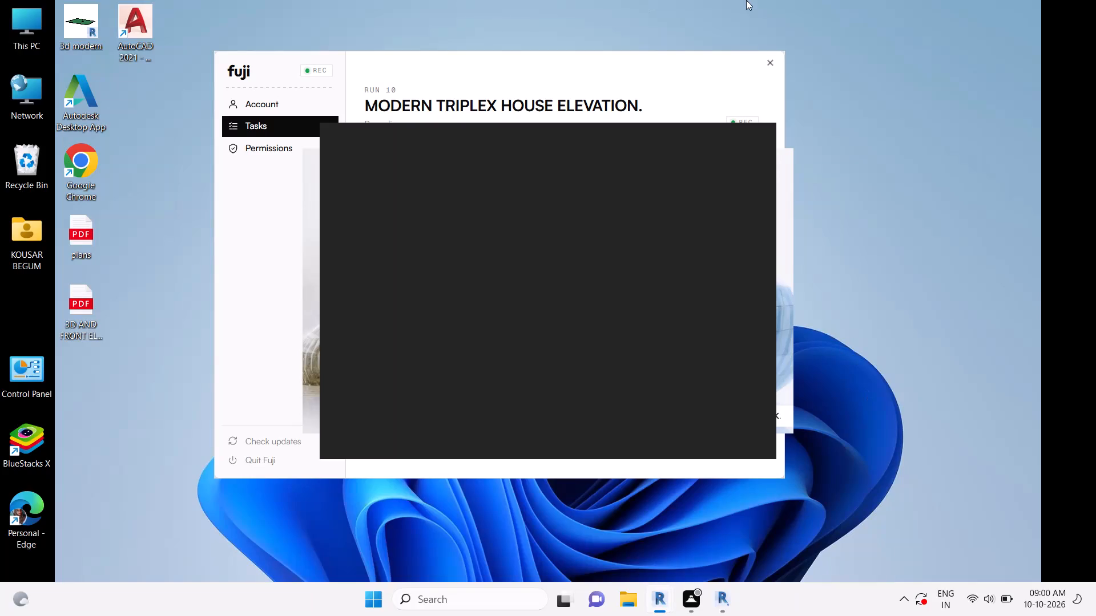
Dismiss the Autodesk genuine notification card covering the Revit 2021 startup screen.
left_click(751, 147)
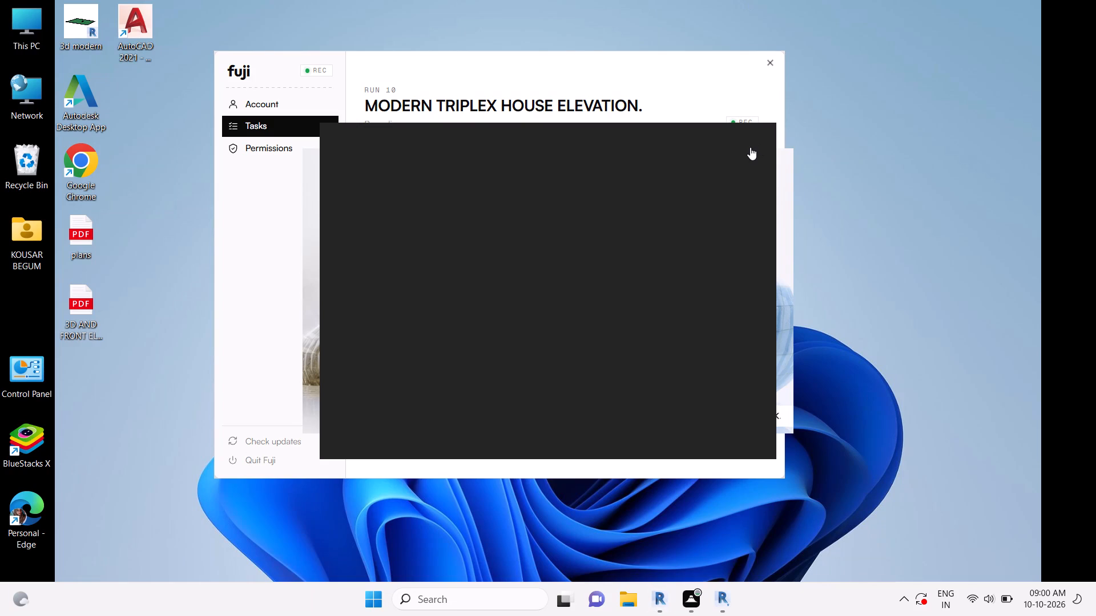
left_click(751, 144)
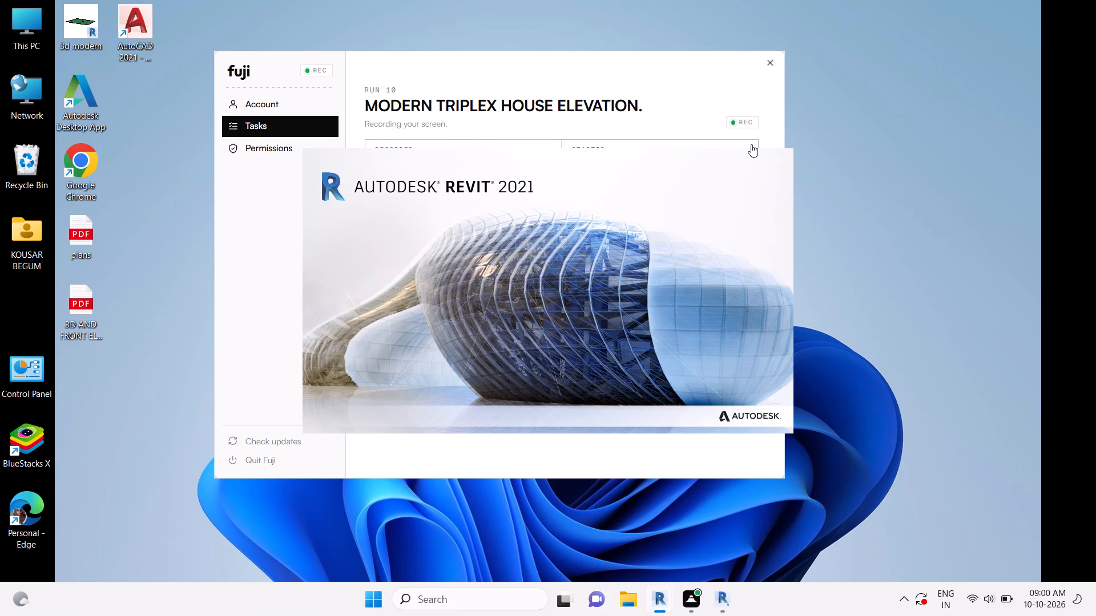
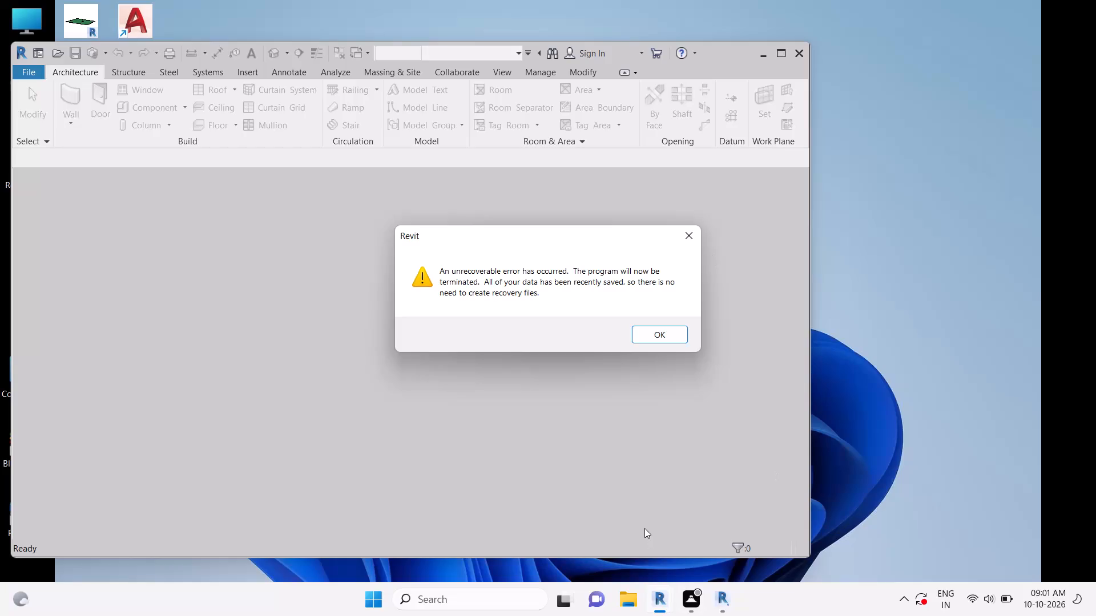
Dismiss the unrecoverable error alert and close the Revit 2021 error report without sending it.
left_click(656, 328)
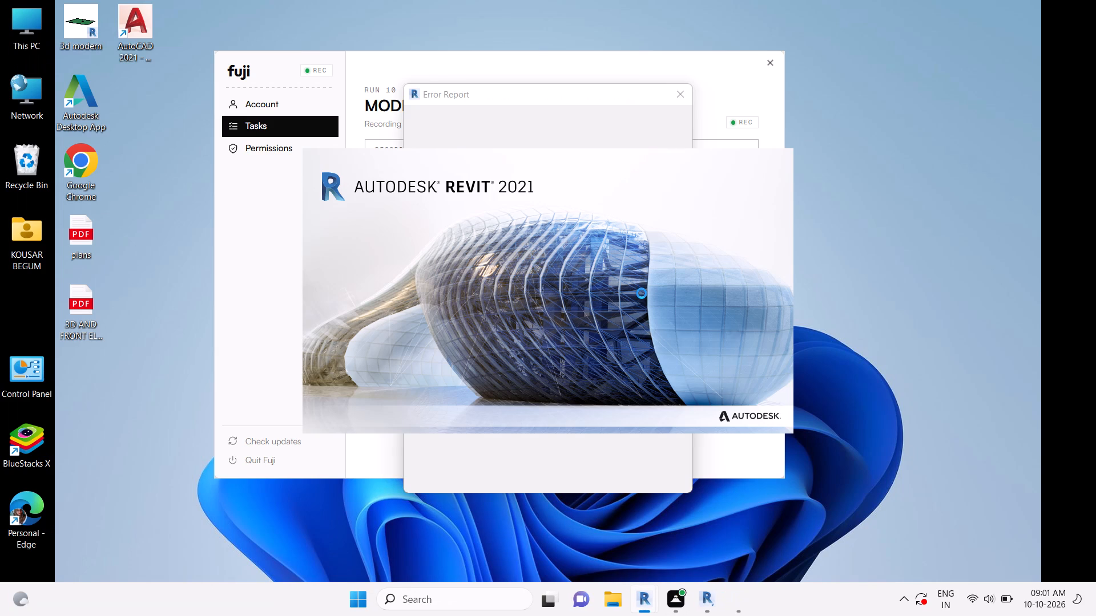
left_click(676, 97)
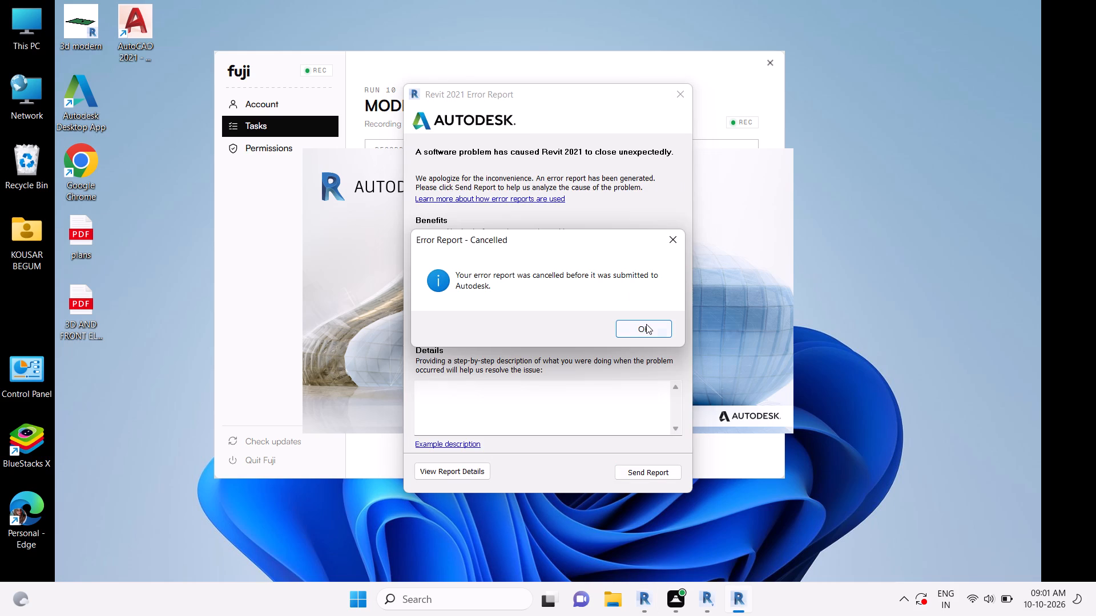
left_click(646, 324)
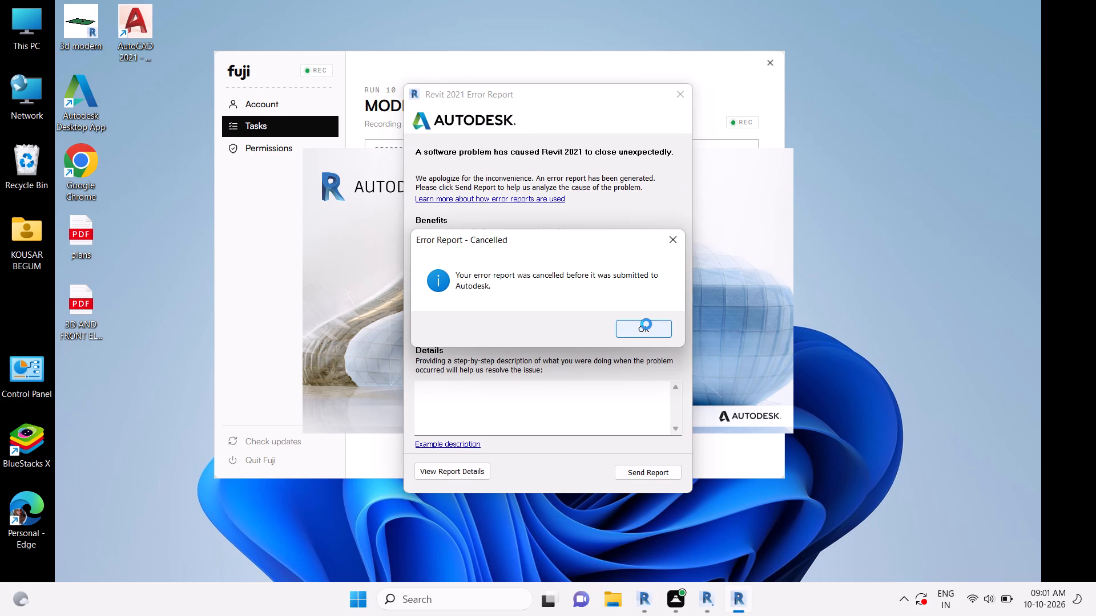
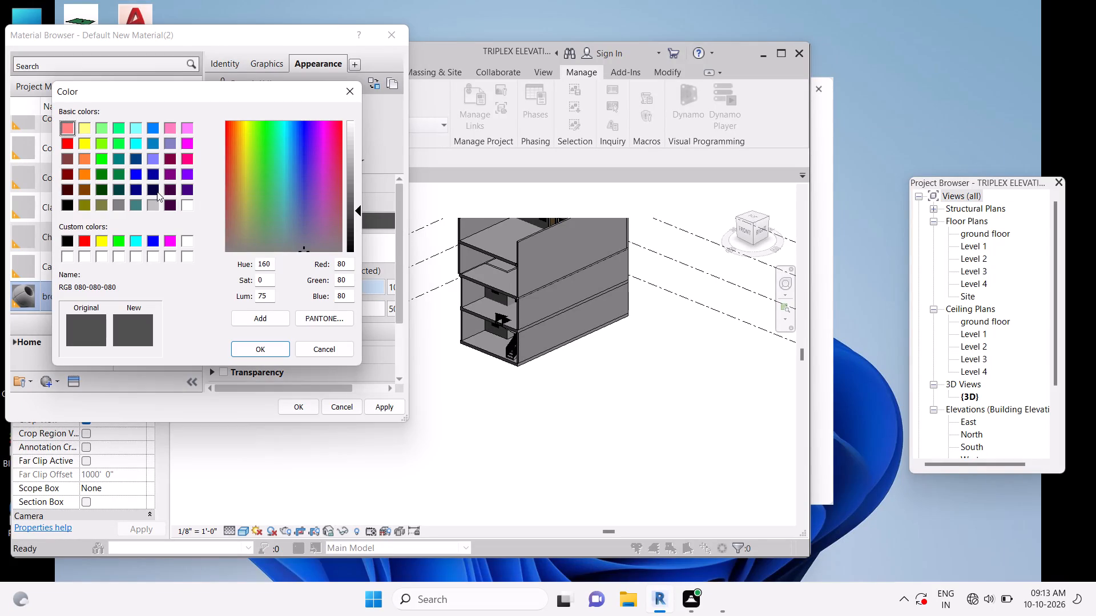
Set the brown material's generic appearance color to dark red, RGB 162-0-0.
left_click(68, 171)
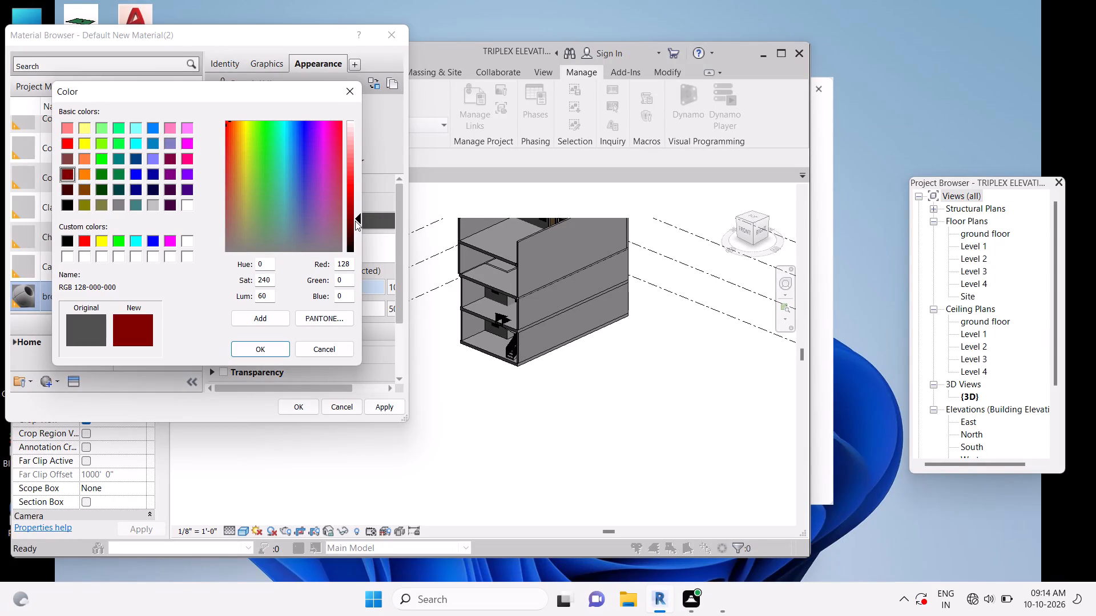
left_click_drag(356, 220, 358, 210)
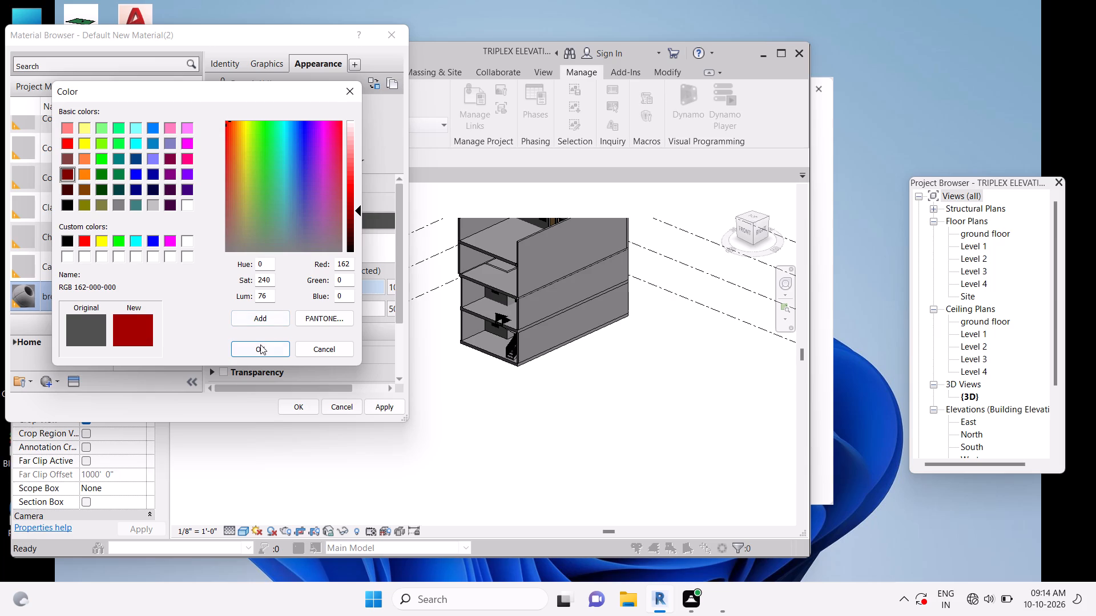
left_click(260, 345)
left_click(260, 348)
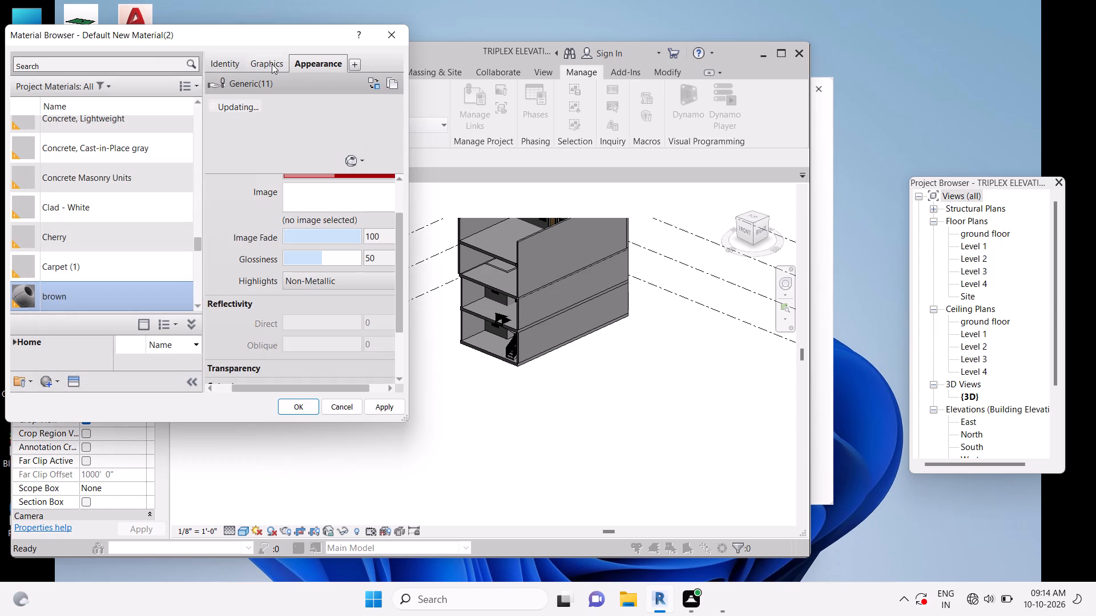
Make the brown material's shading use its render appearance and save the material changes.
left_click(272, 64)
left_click(290, 79)
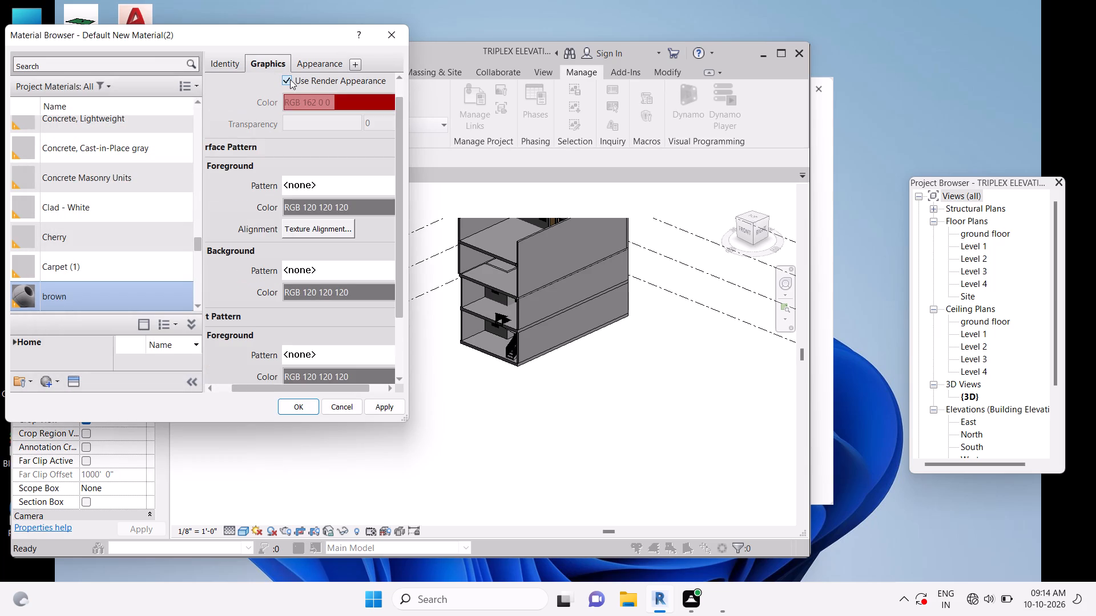
left_click(307, 404)
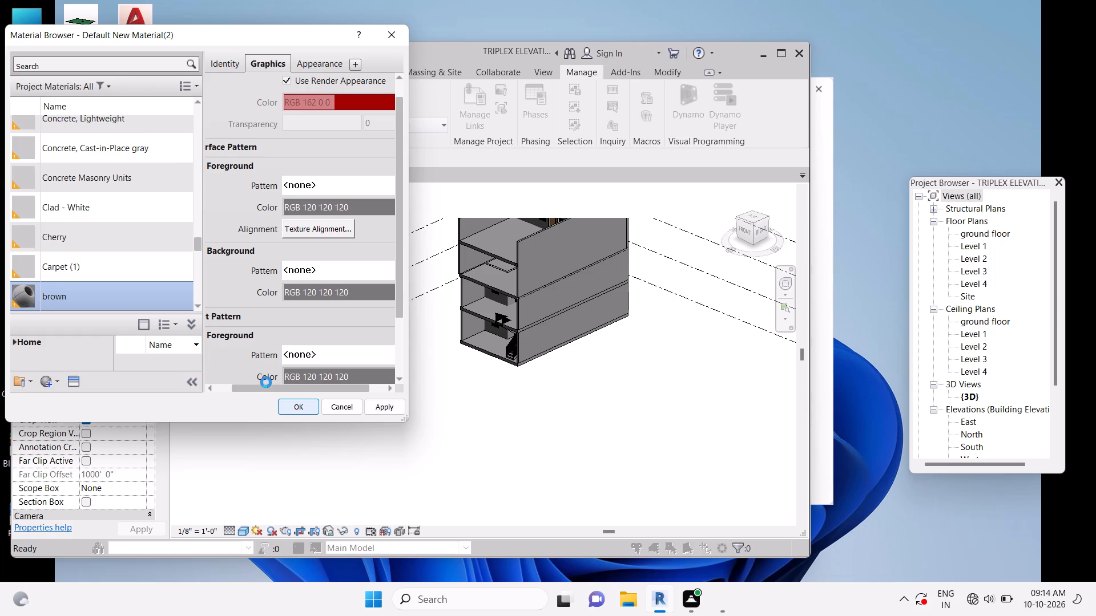
scroll(511, 326, "up", 4)
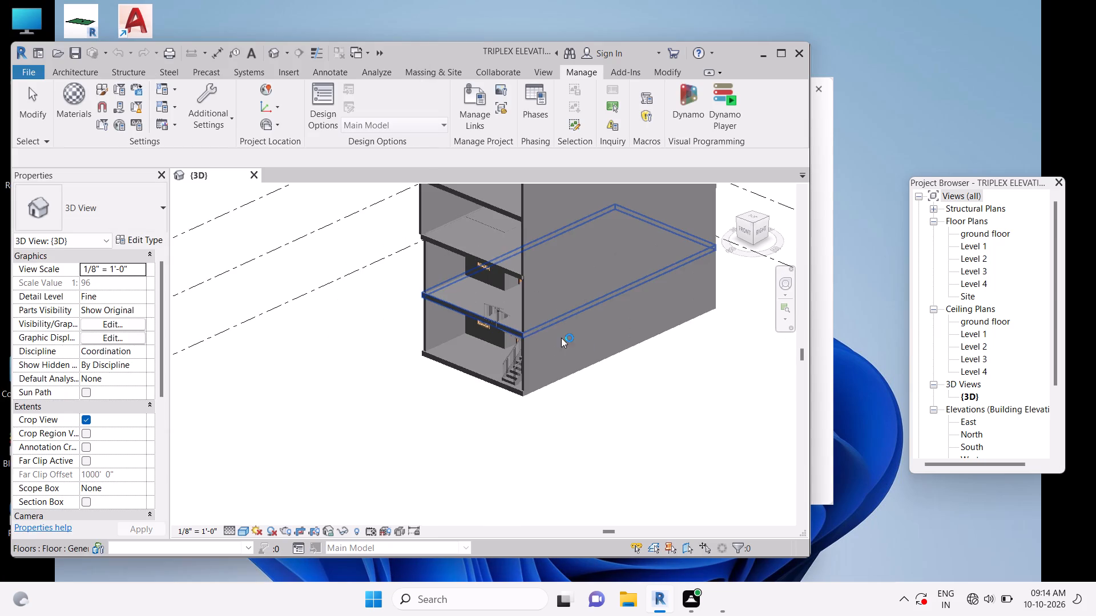
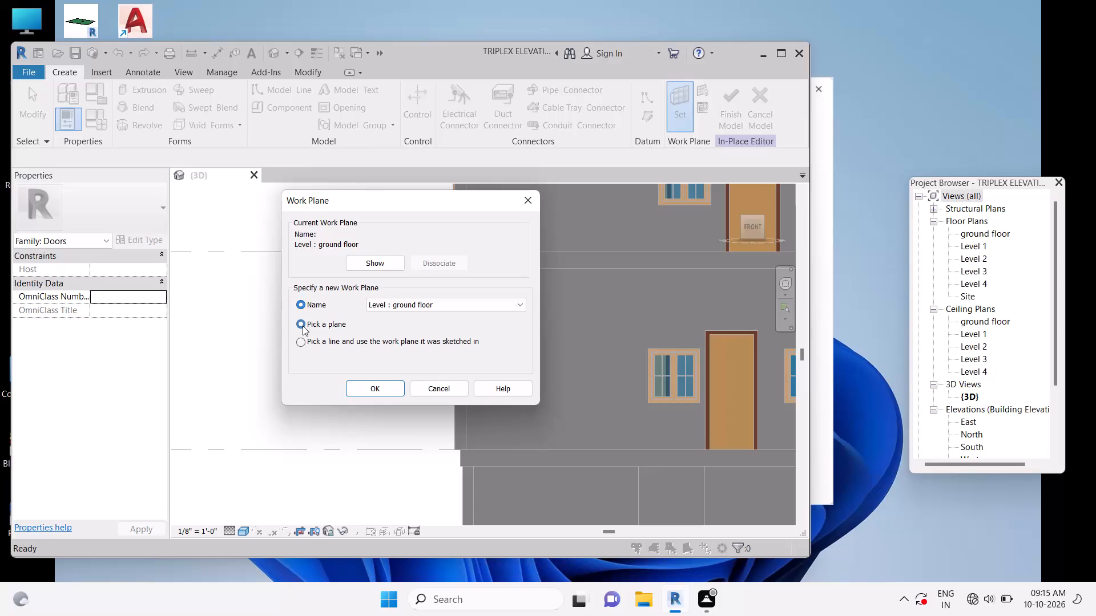
Set the work plane by picking the front face of the Generic - 12" floor above the middle storey, and show it.
left_click(375, 392)
scroll(479, 259, "up", 6)
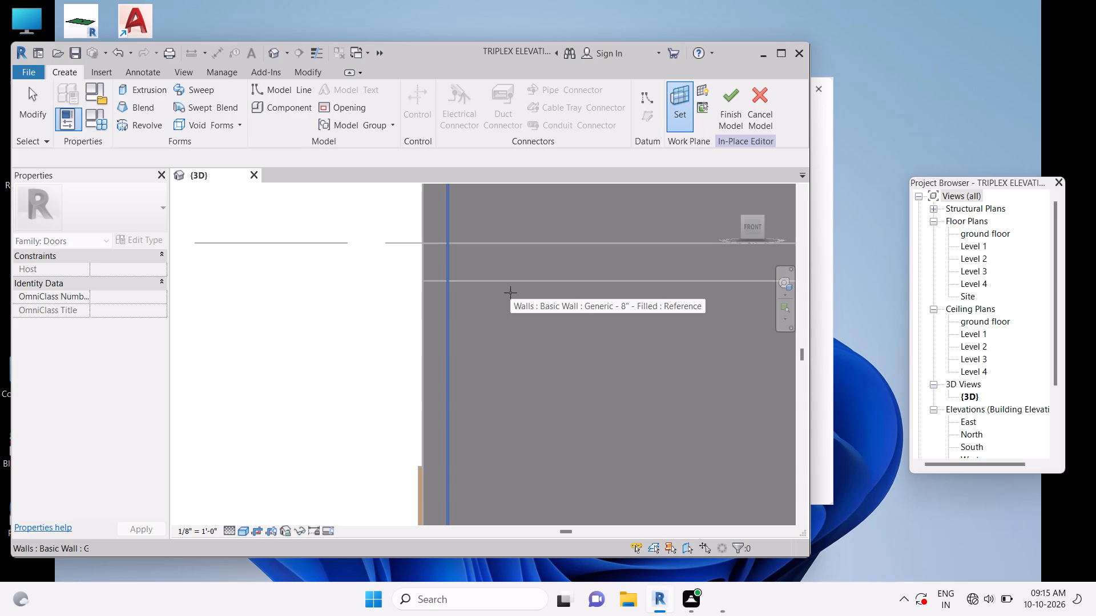
left_click(522, 257)
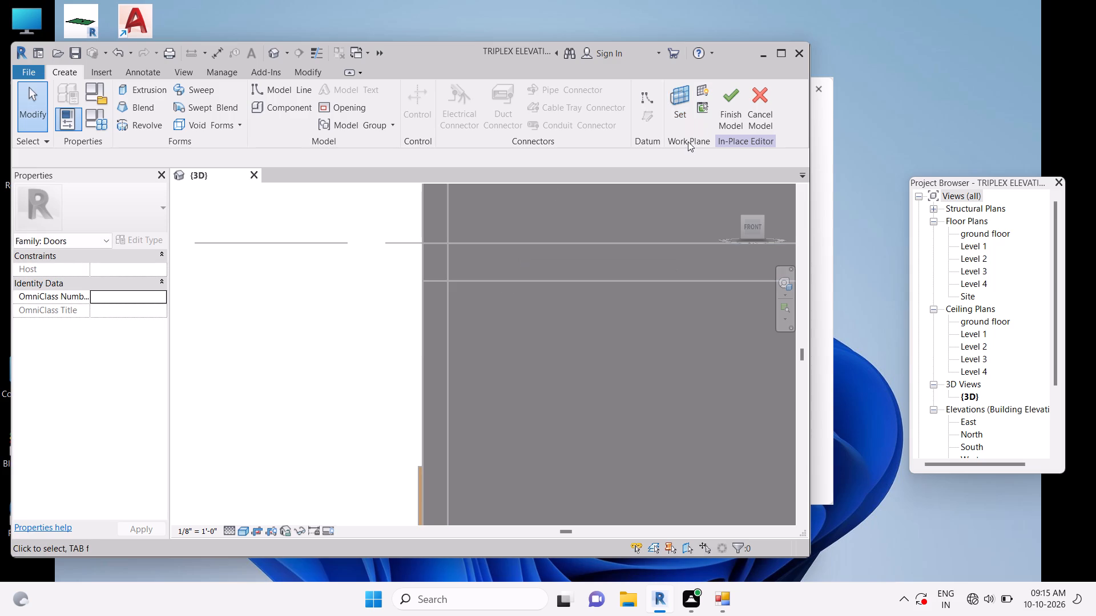
left_click(703, 92)
key("Escape")
Examine in 3D where the active work plane sits on the floor's front edge, and return to the front view.
scroll(496, 253, "down", 7)
middle_click_drag(519, 315, 345, 252)
scroll(472, 293, "down", 1)
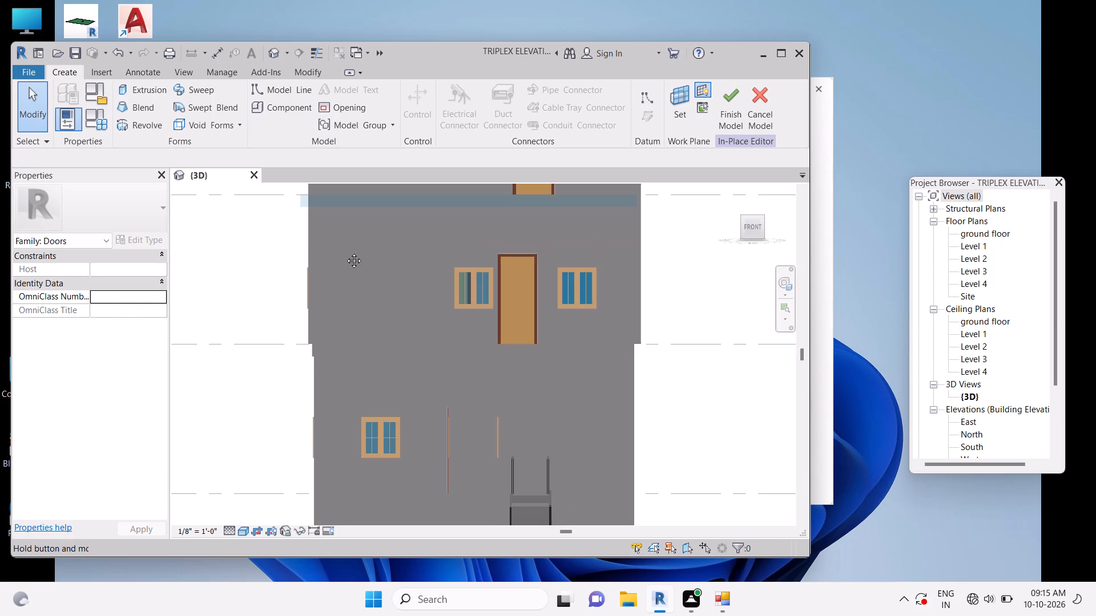
middle_click_drag(345, 252, 346, 252)
middle_click_drag(445, 291, 500, 332, "shift")
scroll(410, 275, "up", 3)
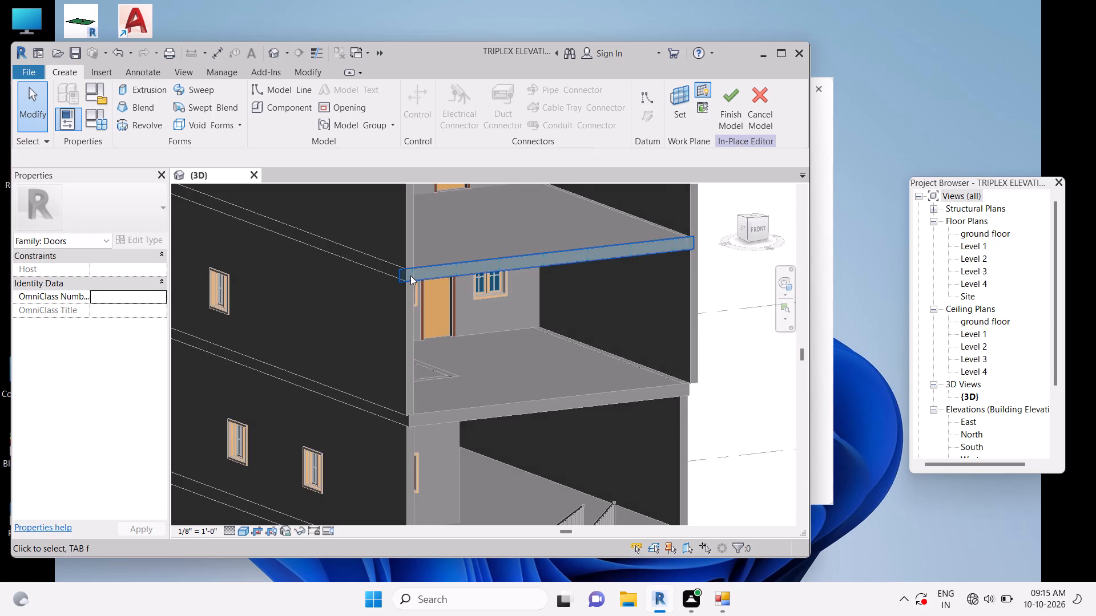
scroll(410, 275, "up", 10)
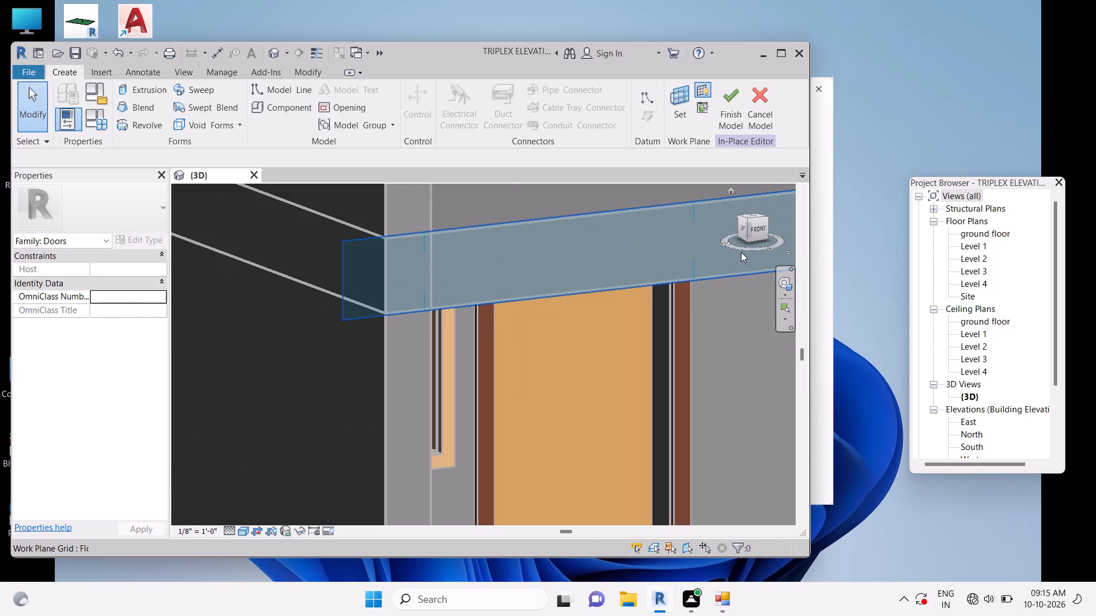
left_click(759, 227)
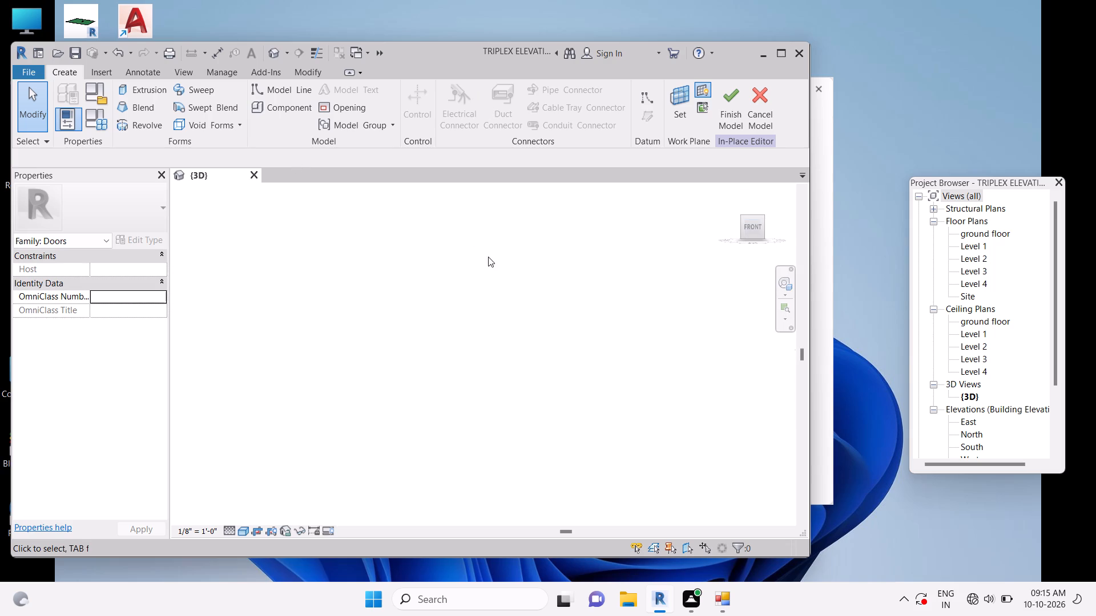
Start an extrusion and sketch a rectangle 12'-0" high around the middle storey's front wall, from floor top to wall base.
scroll(439, 314, "up", 19)
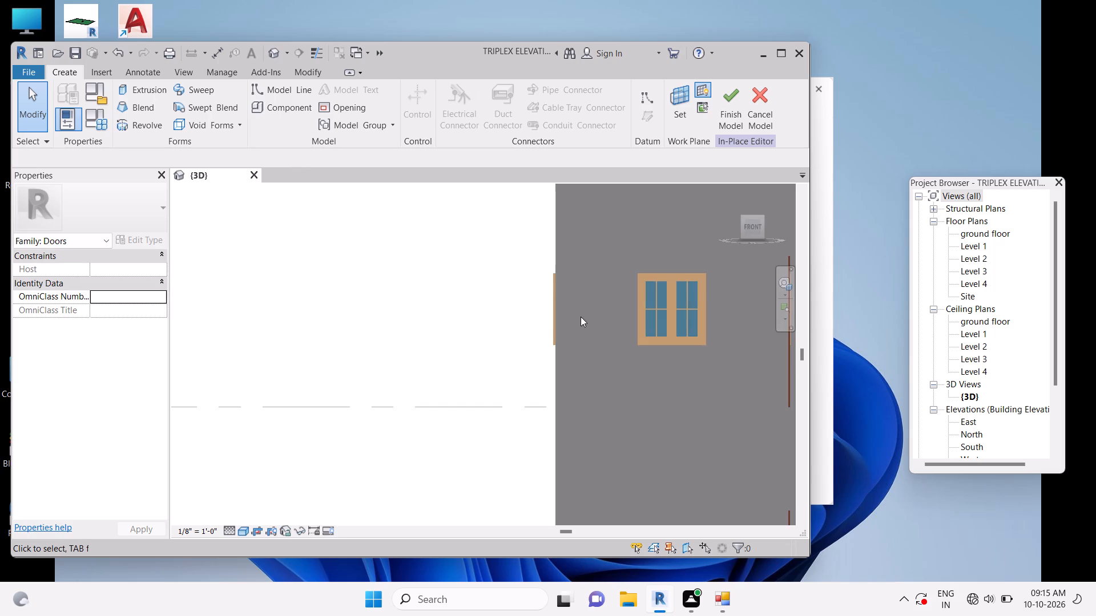
scroll(552, 313, "down", 5)
middle_click_drag(639, 301, 457, 354)
scroll(457, 354, "up", 1)
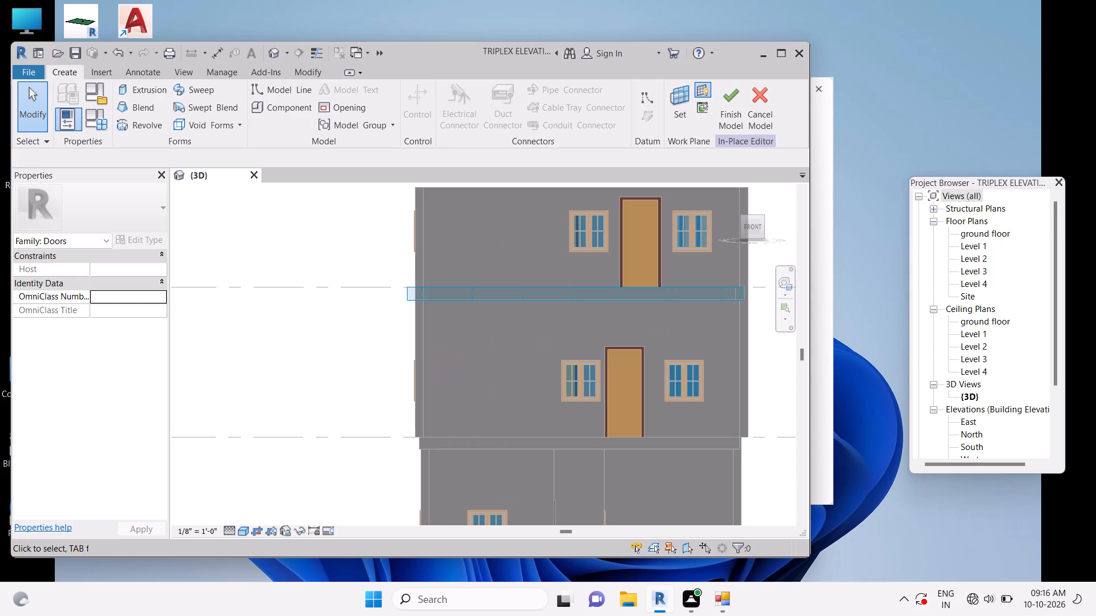
left_click(158, 94)
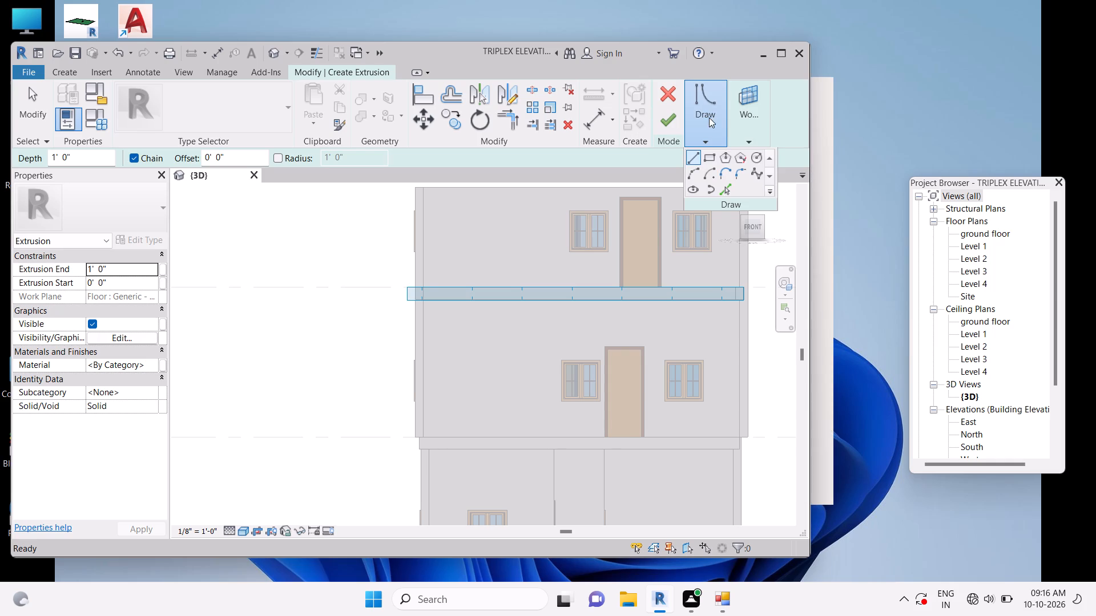
left_click(707, 157)
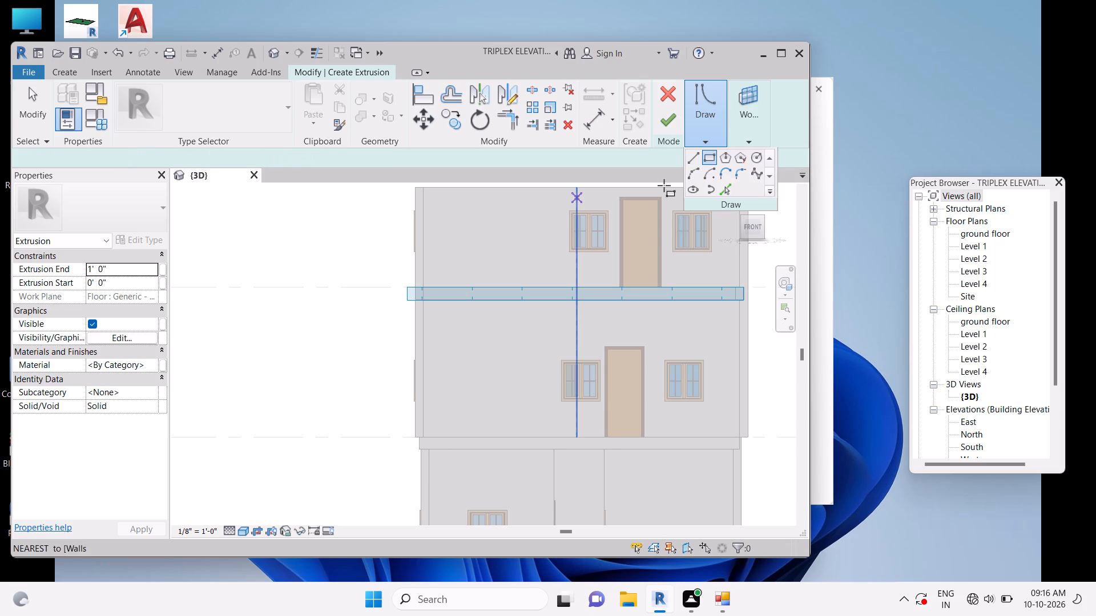
left_click(709, 160)
scroll(440, 307, "up", 12)
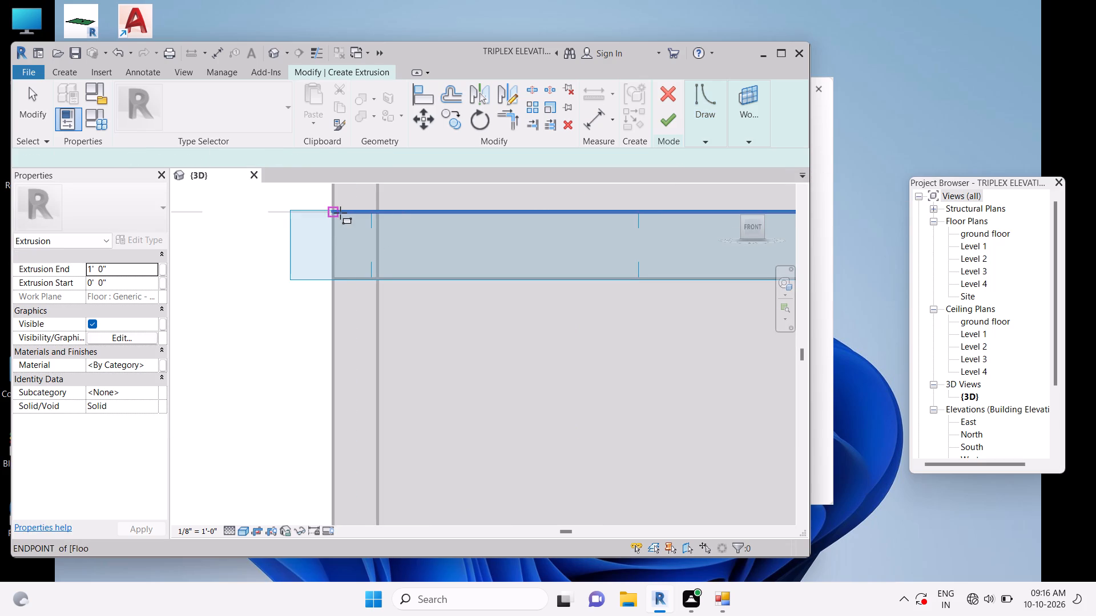
left_click(336, 214)
scroll(405, 315, "down", 4)
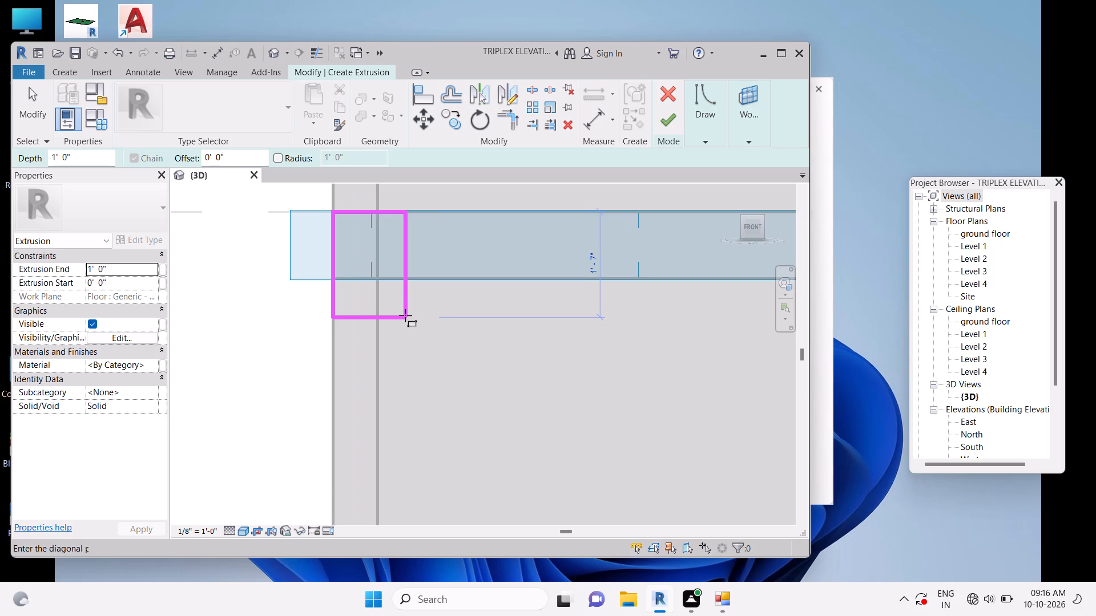
scroll(408, 315, "down", 8)
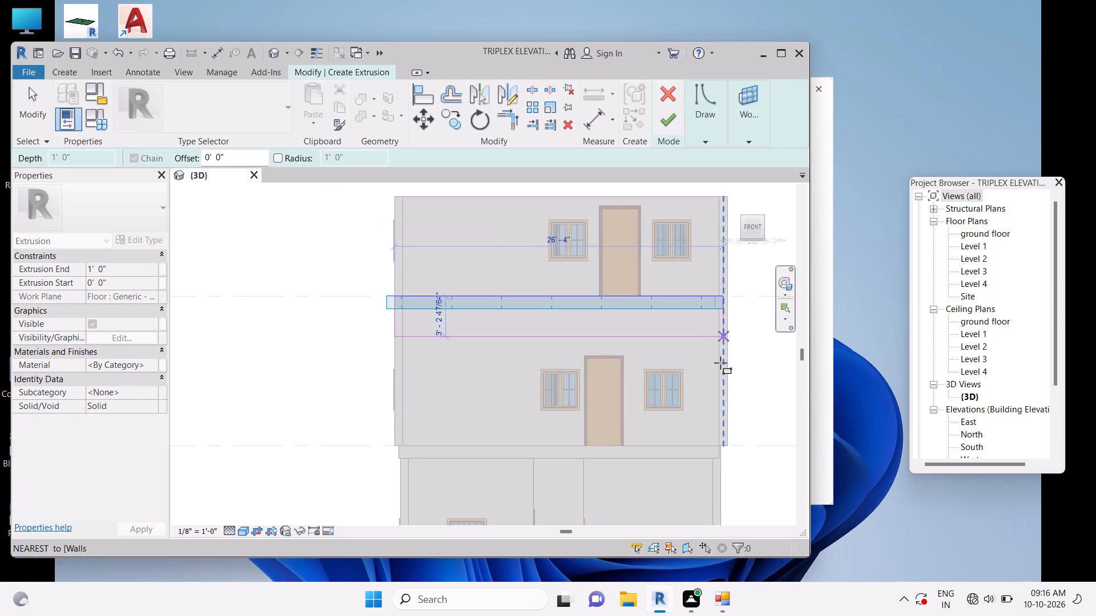
scroll(727, 447, "up", 4)
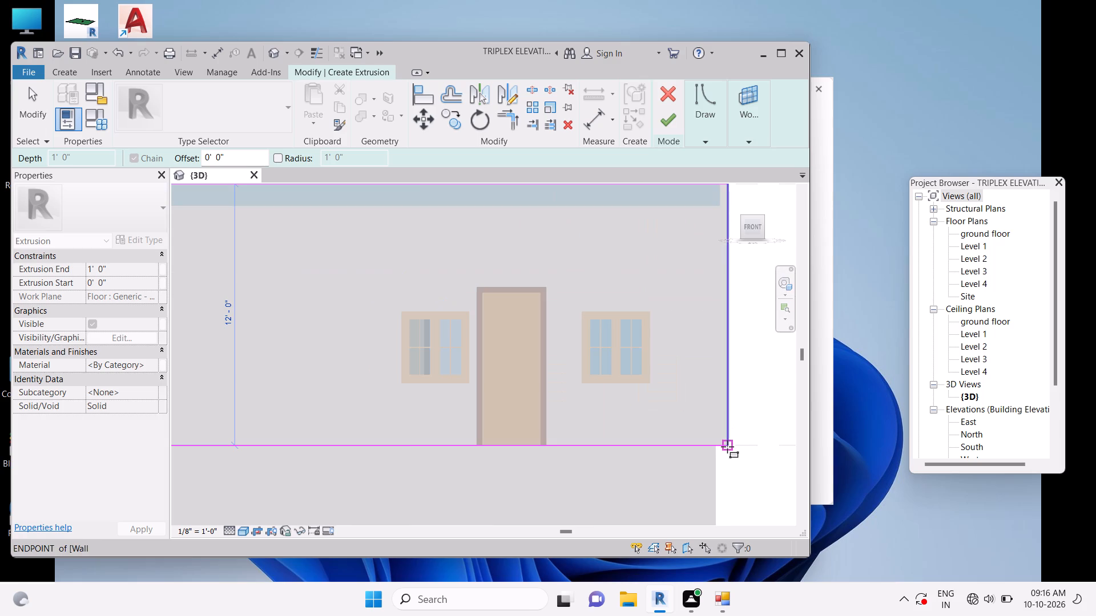
left_click(727, 447)
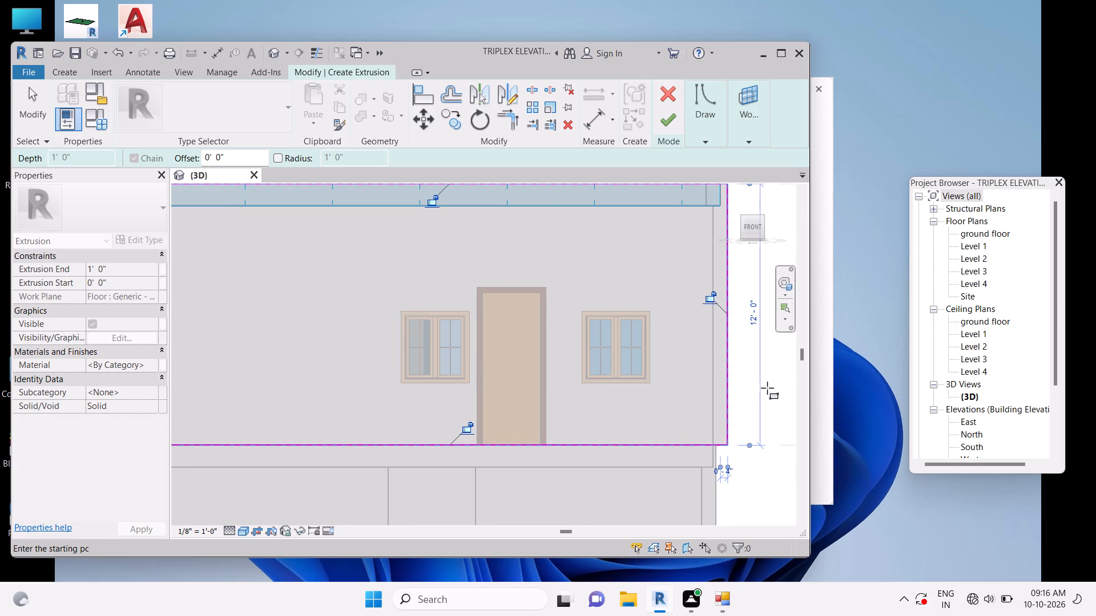
key("Escape")
scroll(546, 294, "down", 4)
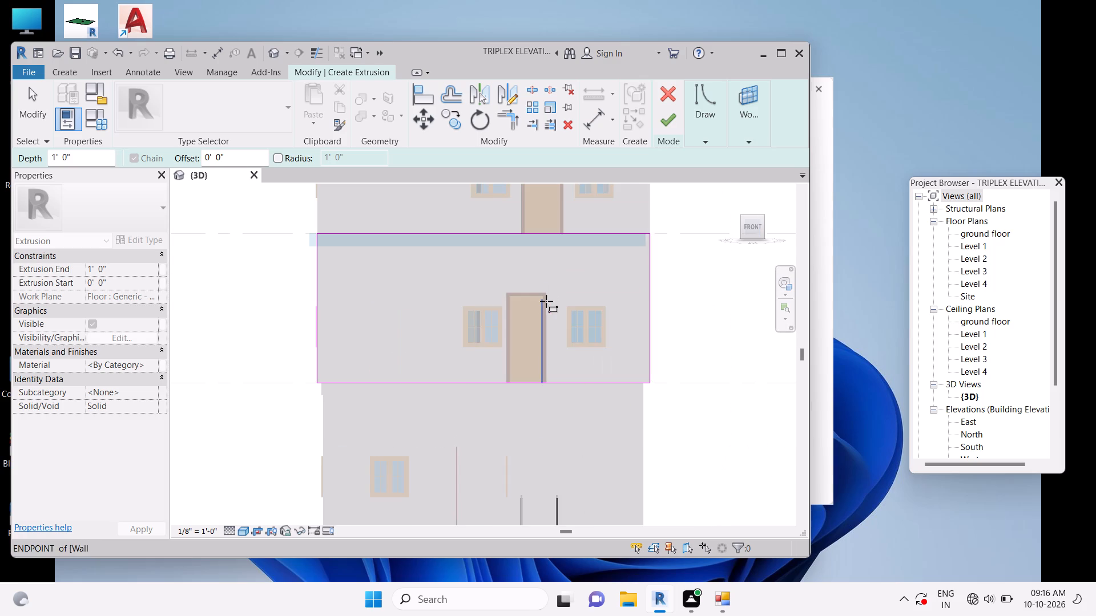
key("Escape")
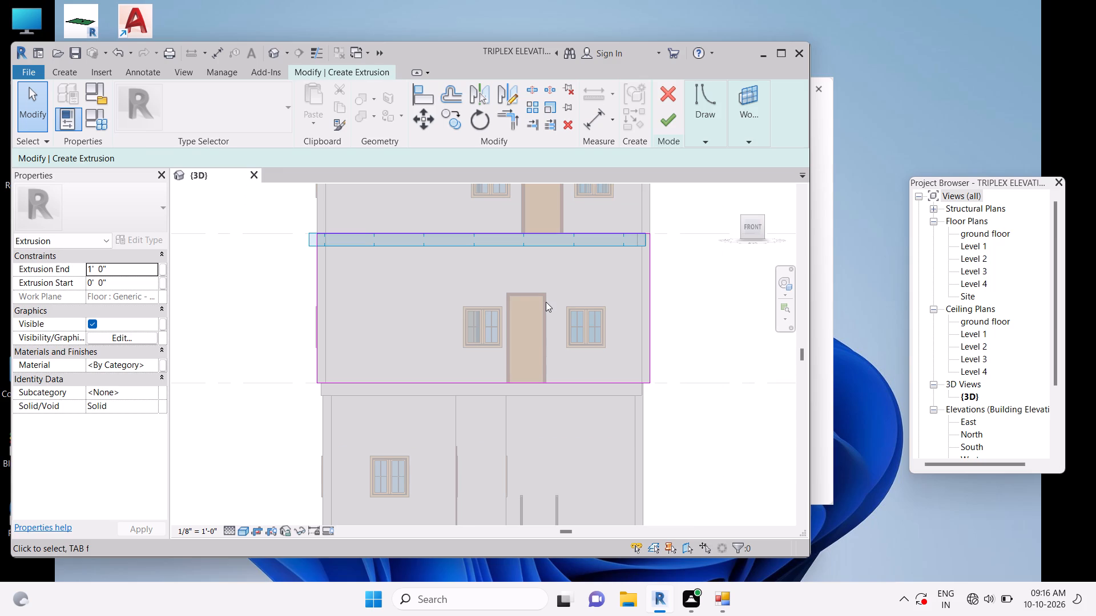
Examine how the sketched rectangle's left edge and corners line up with the wall and floor edges.
scroll(380, 256, "up", 4)
scroll(292, 356, "up", 11)
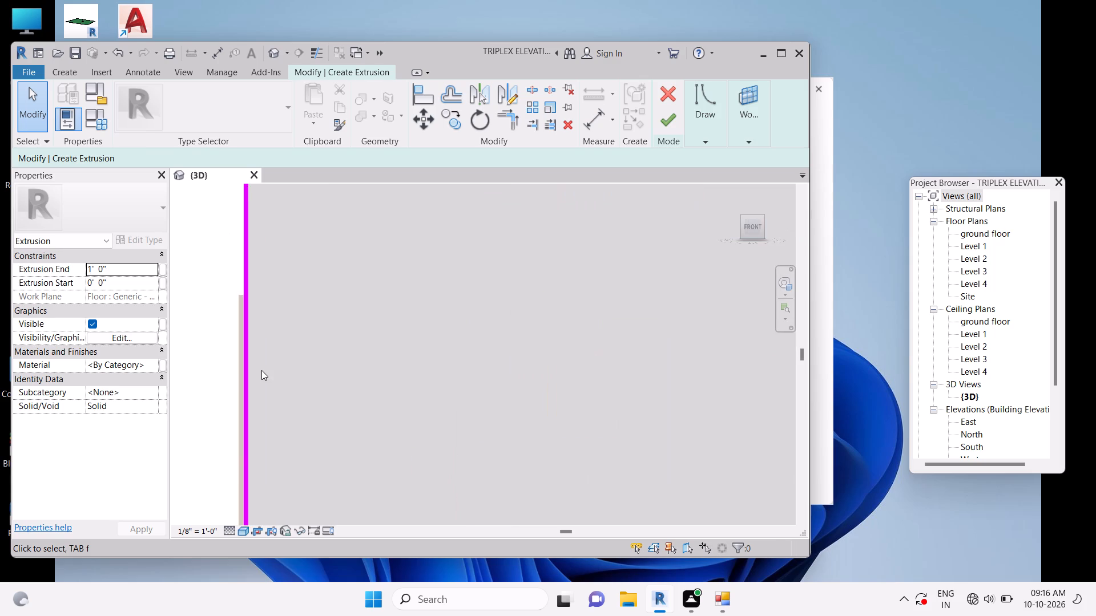
scroll(250, 341, "up", 4)
scroll(264, 301, "down", 15)
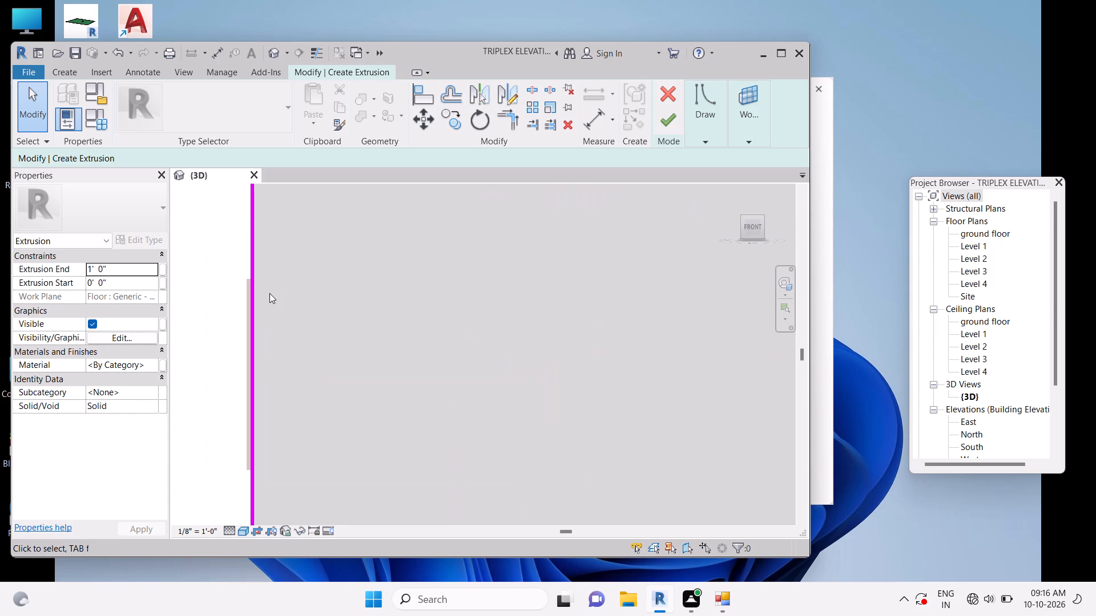
scroll(288, 372, "up", 6)
scroll(257, 452, "up", 6)
scroll(257, 456, "down", 3)
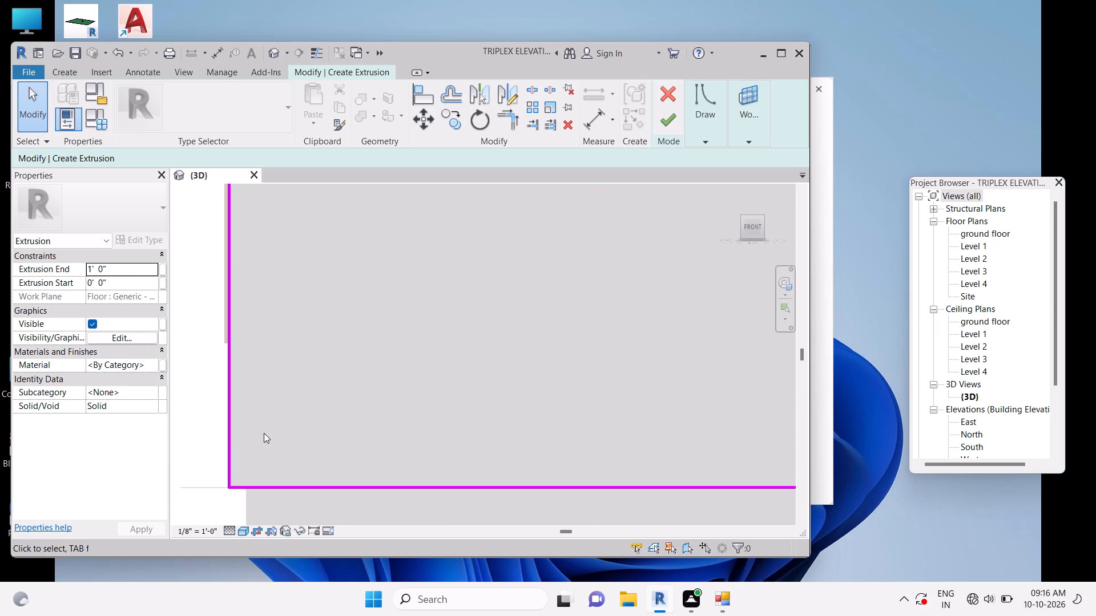
scroll(264, 433, "down", 9)
scroll(309, 359, "down", 2)
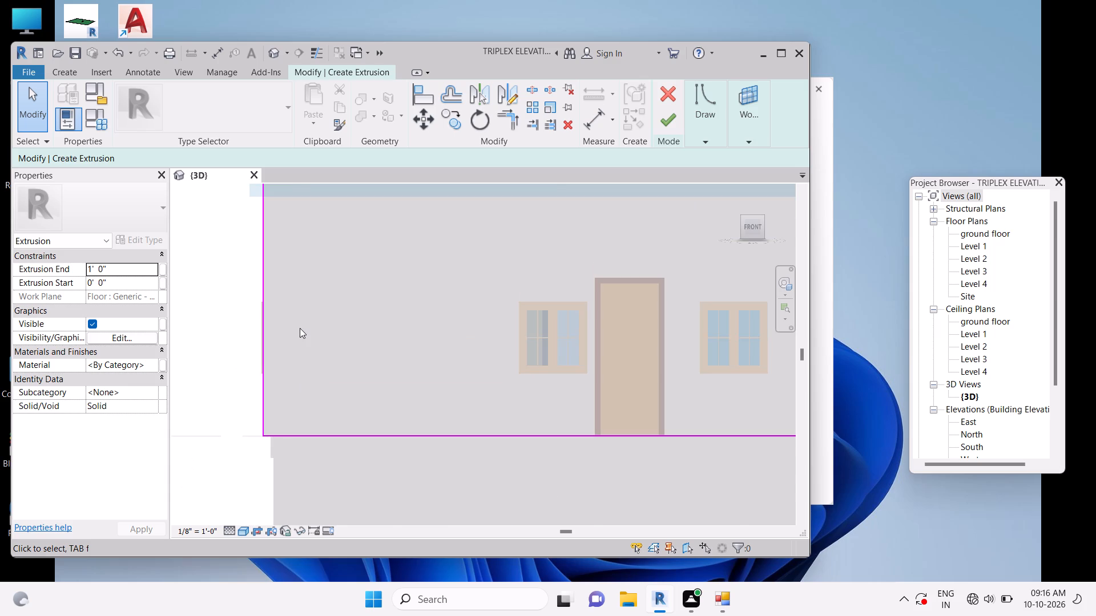
scroll(279, 222, "up", 5)
middle_click_drag(281, 222, 296, 254)
scroll(296, 254, "up", 4)
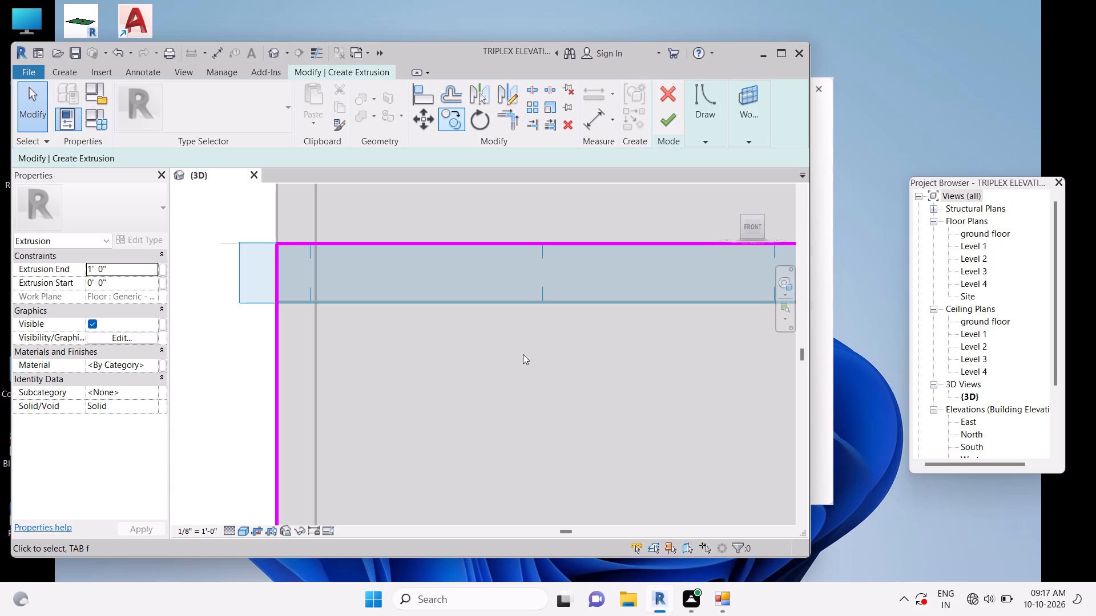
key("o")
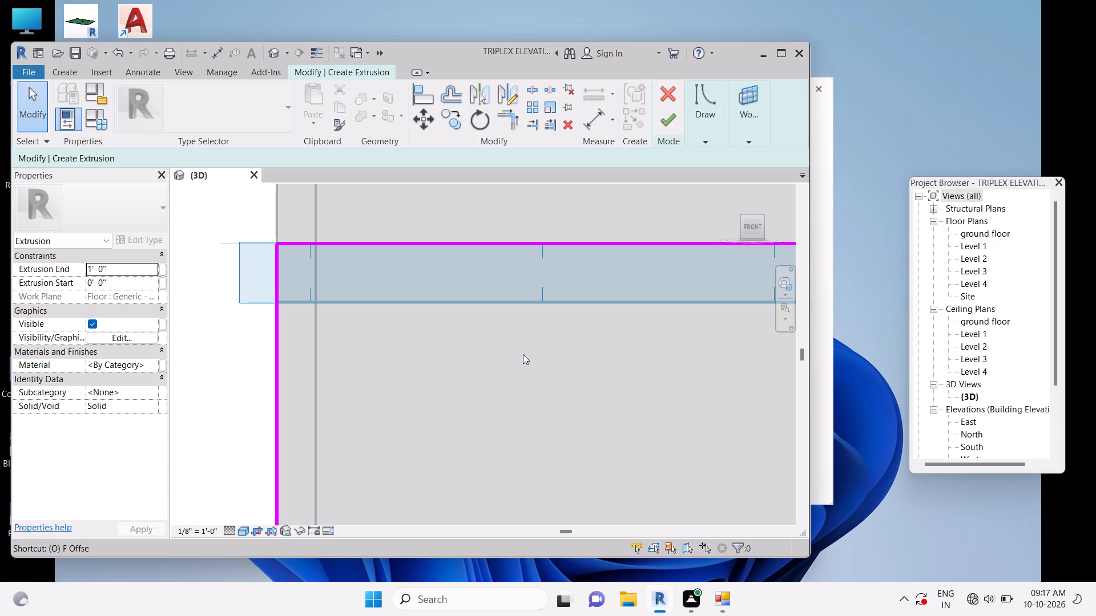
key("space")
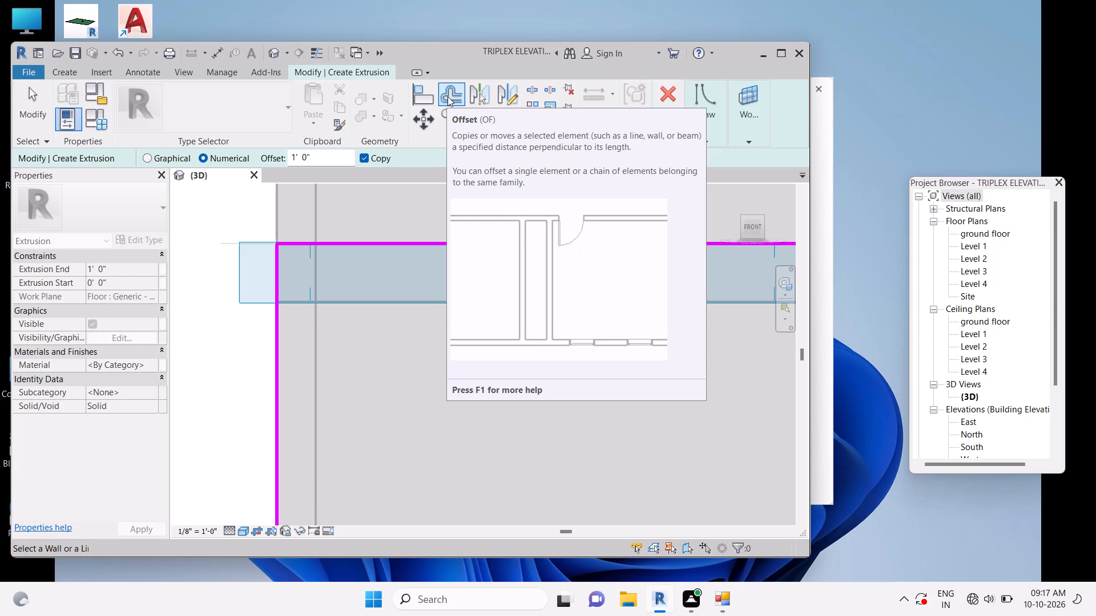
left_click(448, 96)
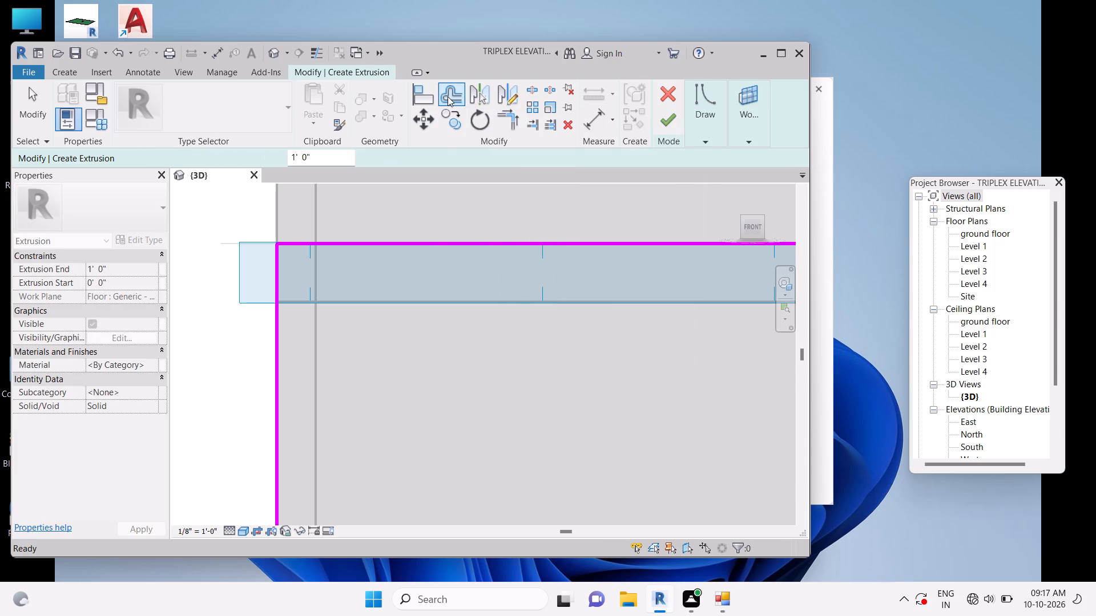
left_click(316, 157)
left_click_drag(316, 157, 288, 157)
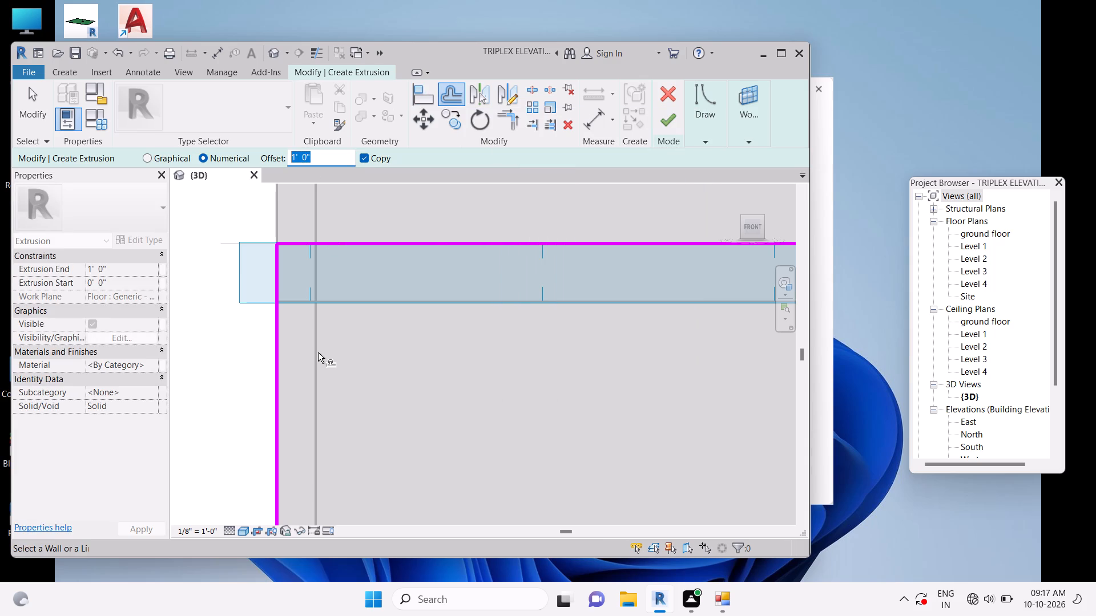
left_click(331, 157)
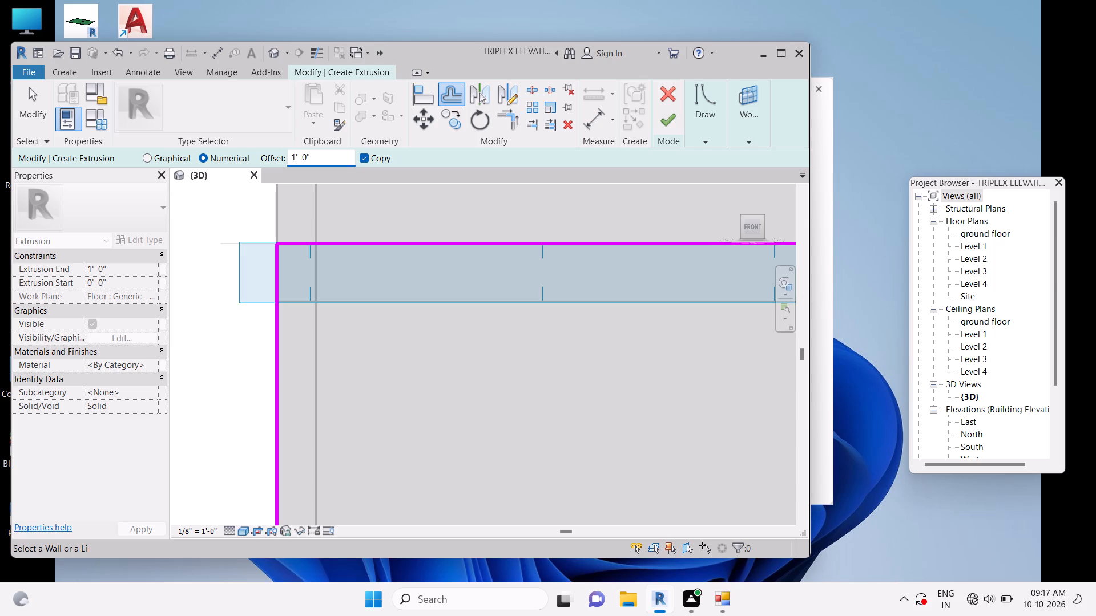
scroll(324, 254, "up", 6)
Sketch a second rectangle about 4'-0" high inside the first one, starting from its upper-left corner.
left_click(716, 123)
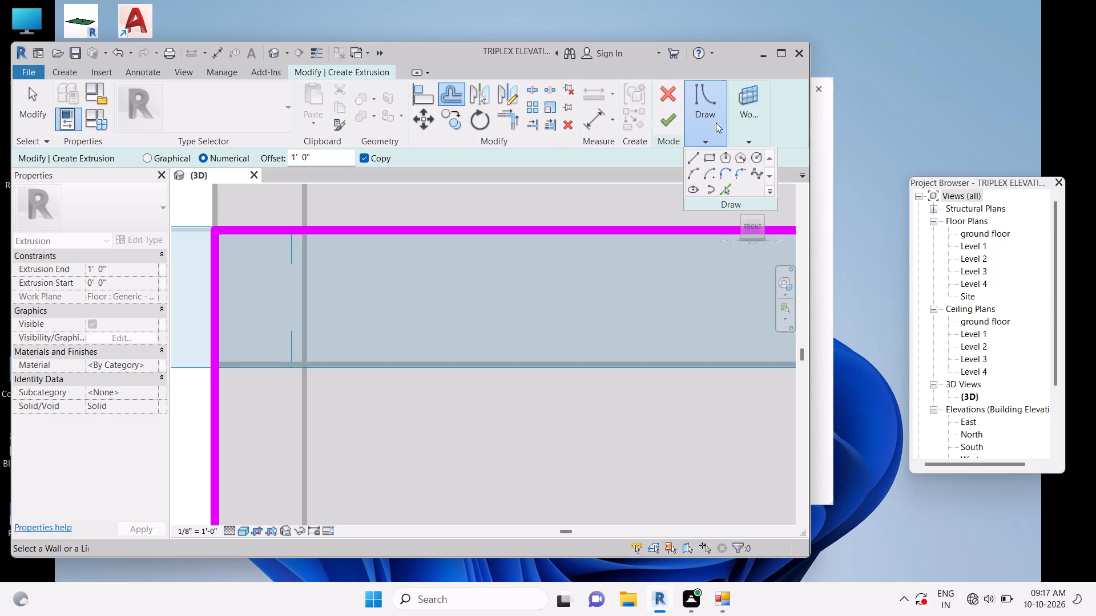
left_click(704, 158)
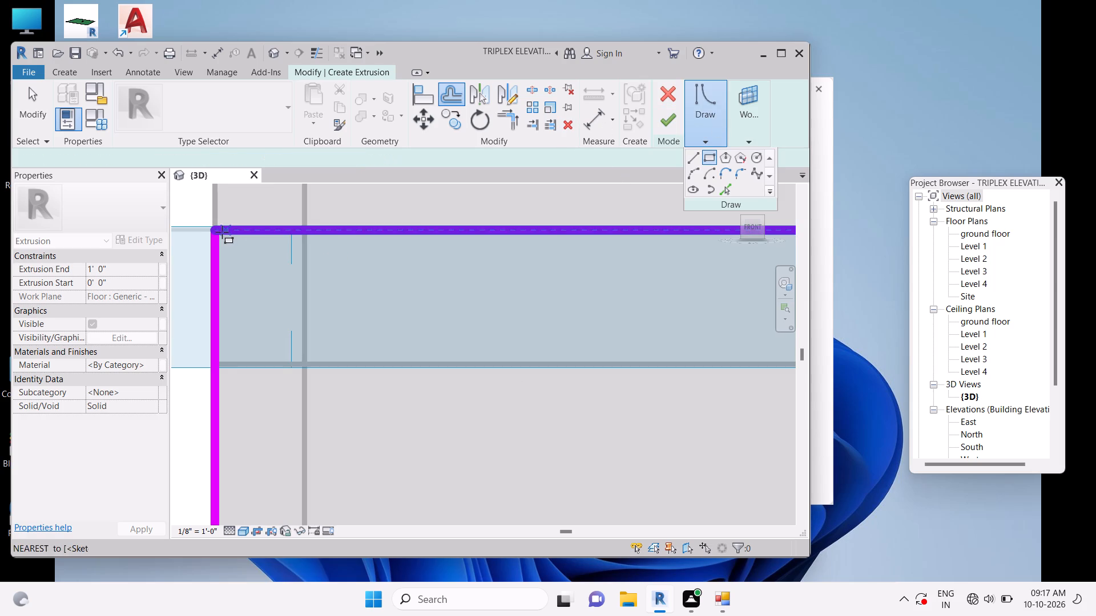
left_click(220, 232)
scroll(323, 291, "down", 7)
scroll(366, 314, "down", 2)
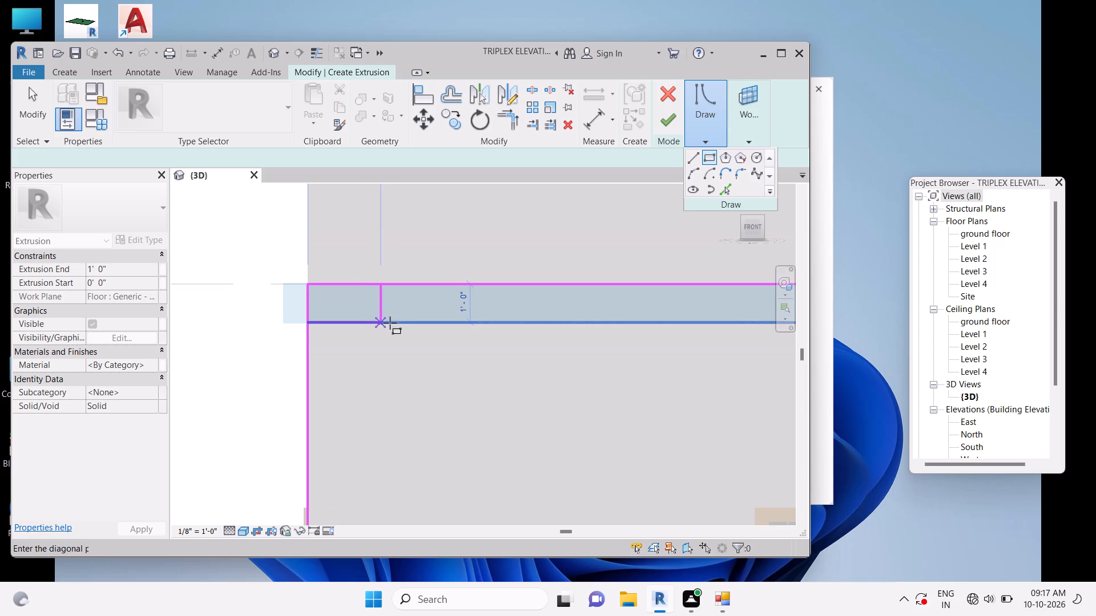
scroll(390, 323, "down", 5)
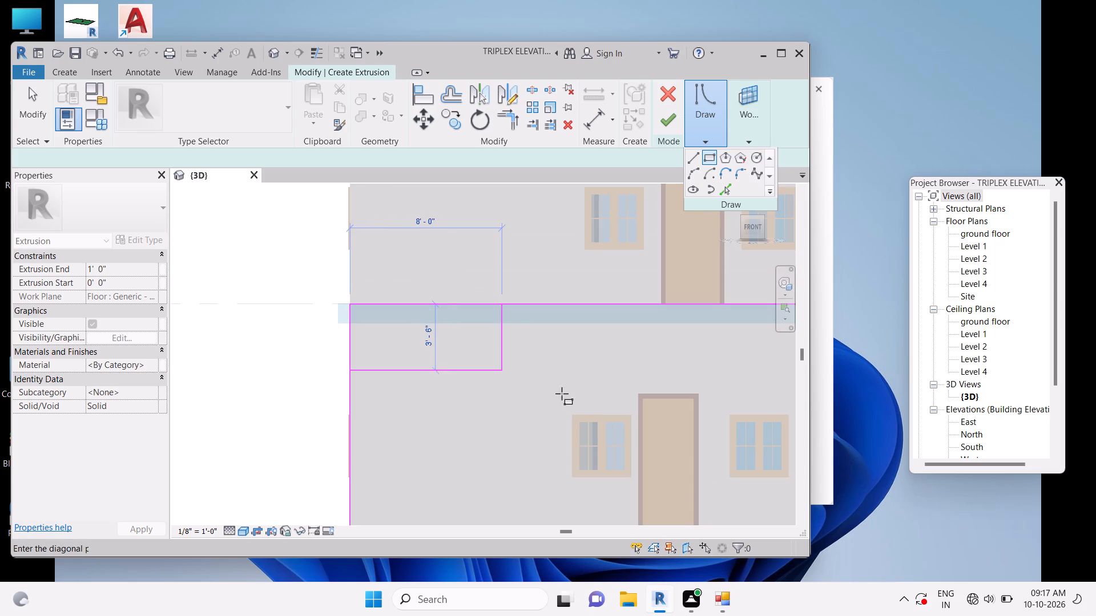
scroll(584, 407, "down", 1)
middle_click_drag(570, 374, 494, 314)
scroll(494, 314, "up", 1)
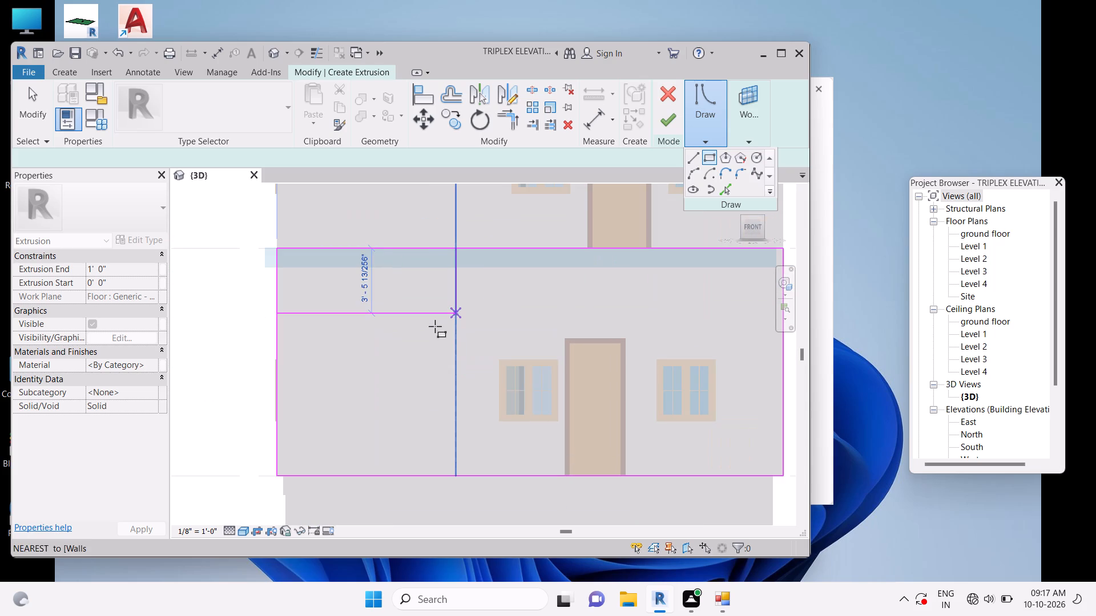
left_click(435, 326)
key("Escape")
key("Escape")
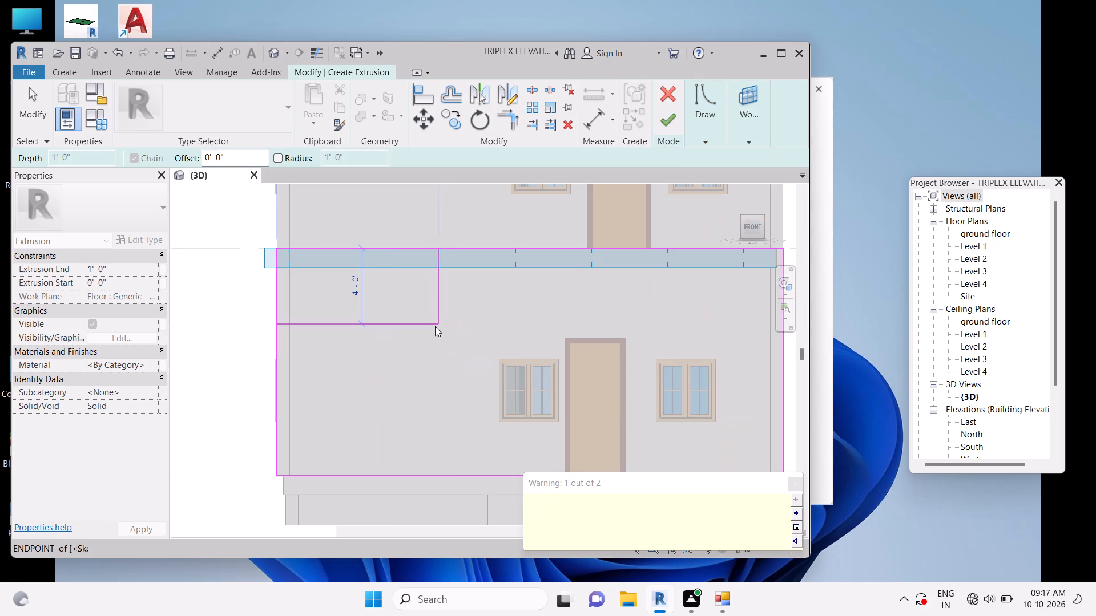
key("Escape")
key("Escape")
key("Escape")
key("Escape")
key("Escape")
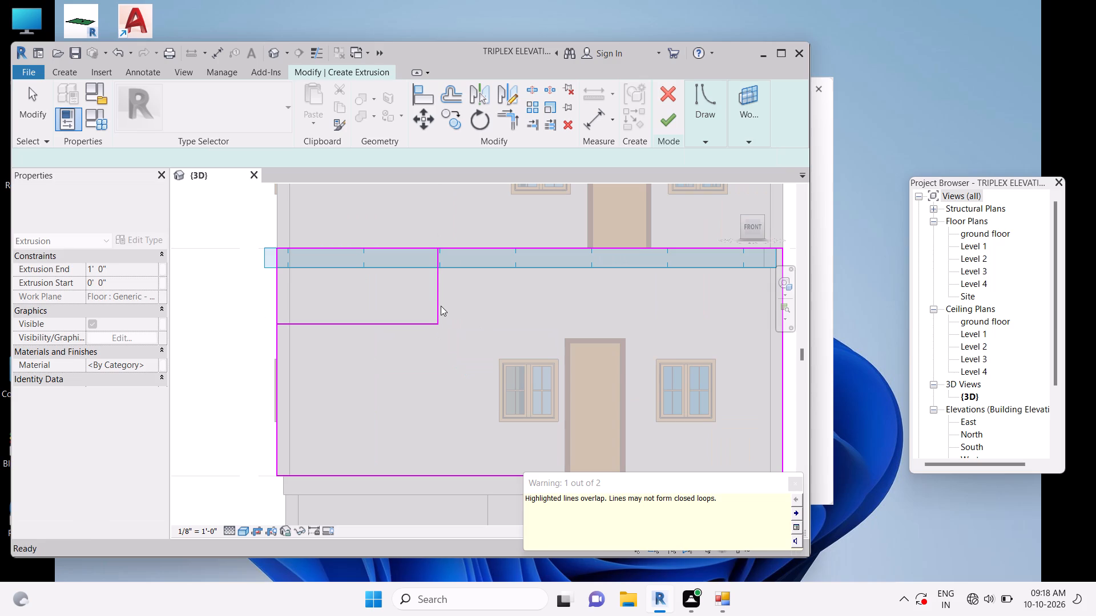
Delete the smaller inner rectangle from the extrusion sketch, keeping the large rectangle around the middle storey's front wall.
key("Tab")
left_click(441, 306)
key("Delete")
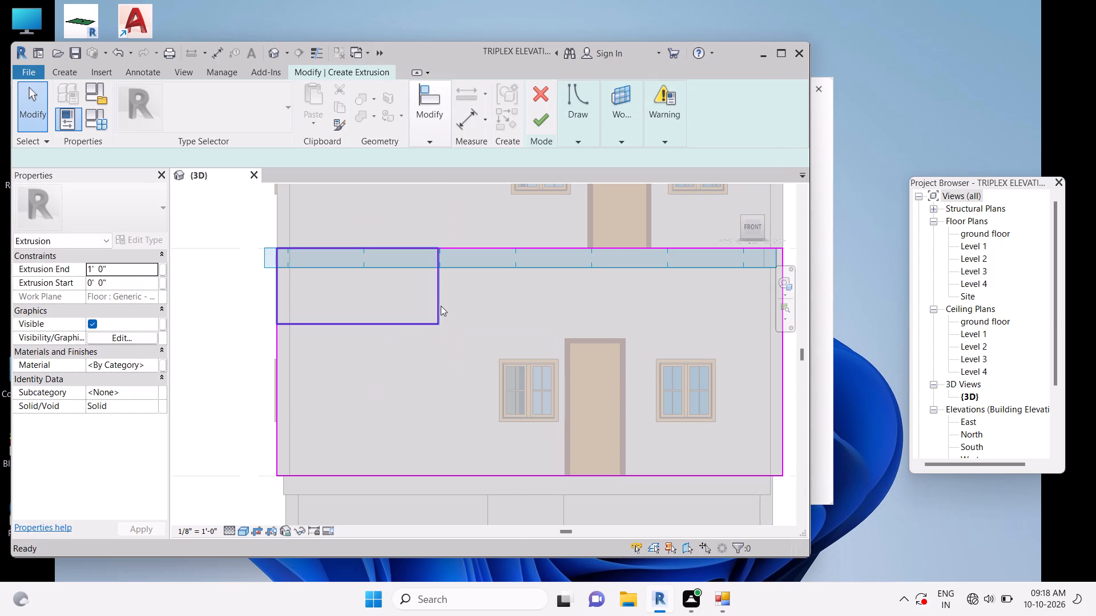
key("Escape")
key("Escape")
key("Escape")
key("Escape")
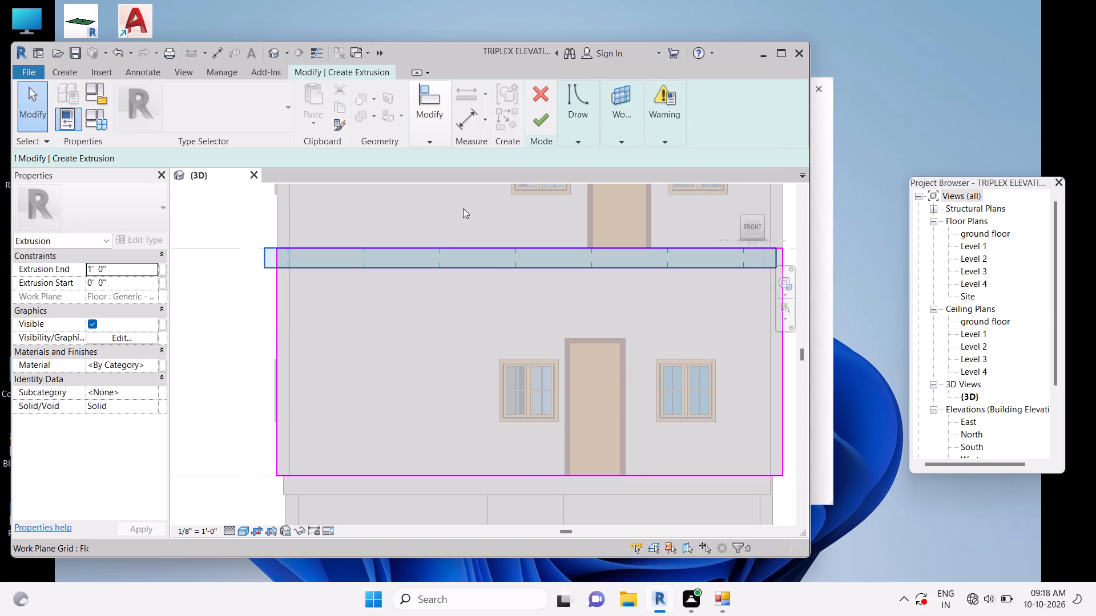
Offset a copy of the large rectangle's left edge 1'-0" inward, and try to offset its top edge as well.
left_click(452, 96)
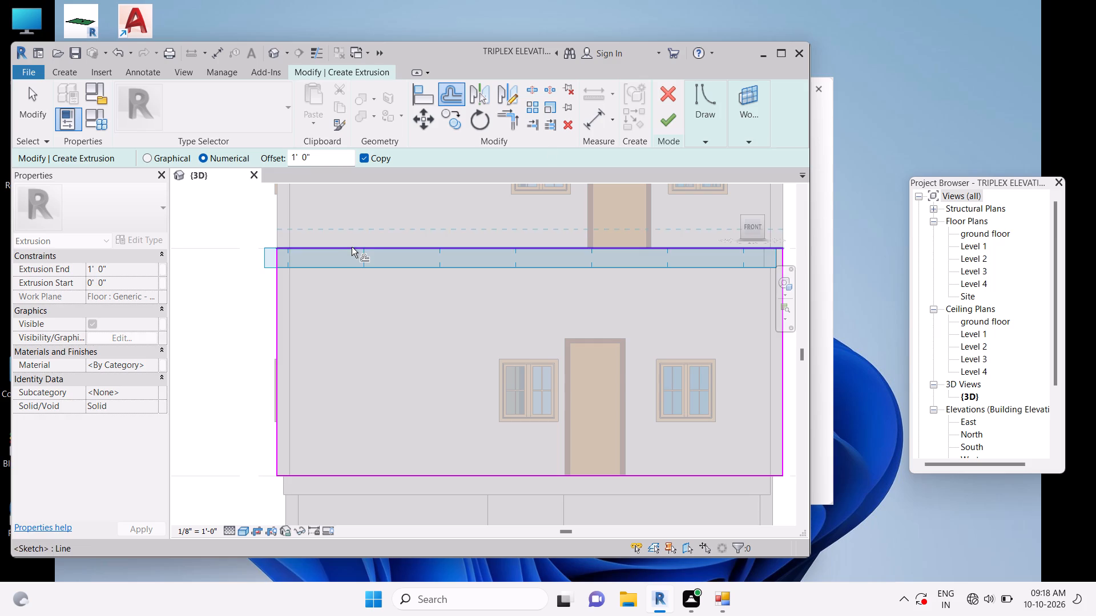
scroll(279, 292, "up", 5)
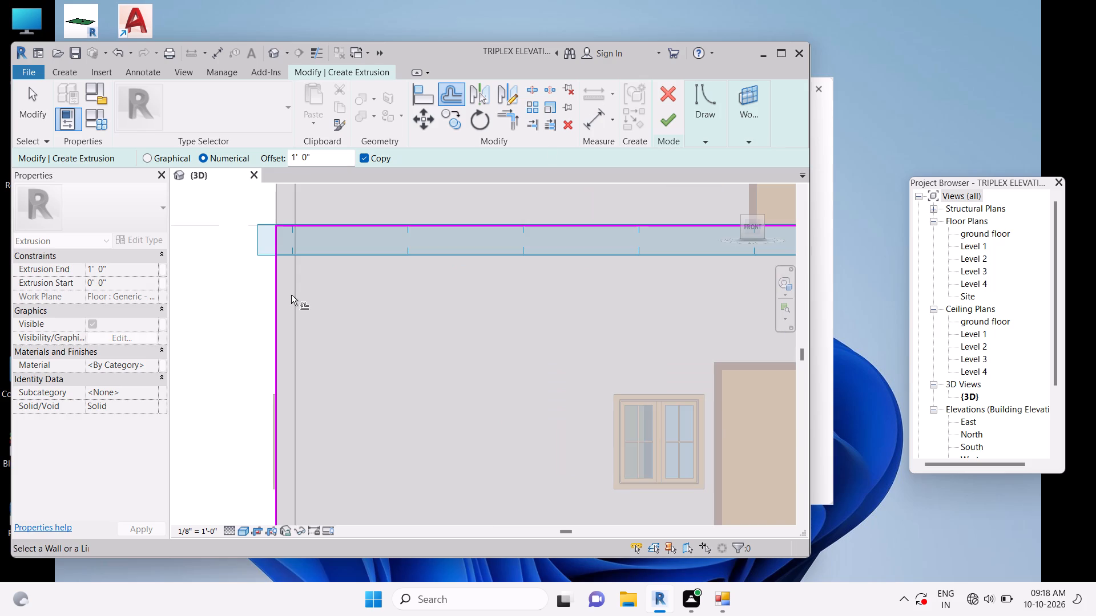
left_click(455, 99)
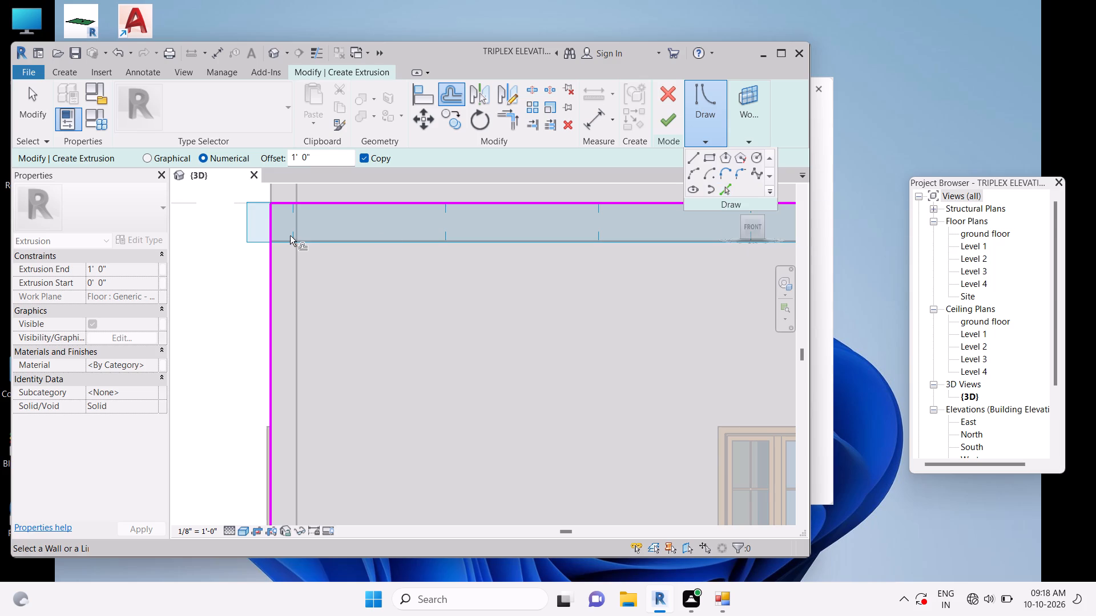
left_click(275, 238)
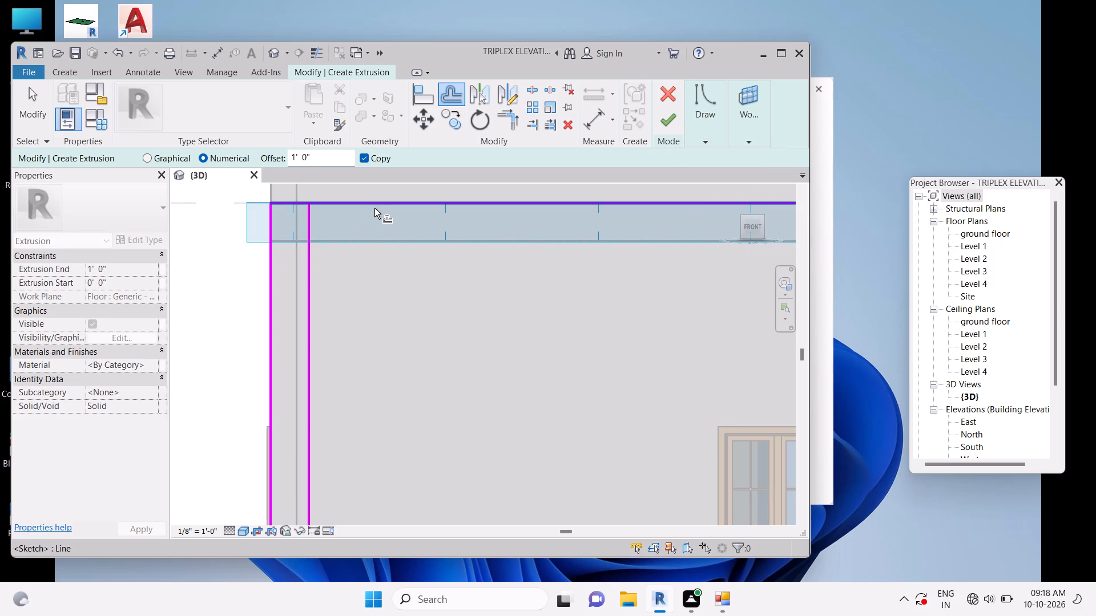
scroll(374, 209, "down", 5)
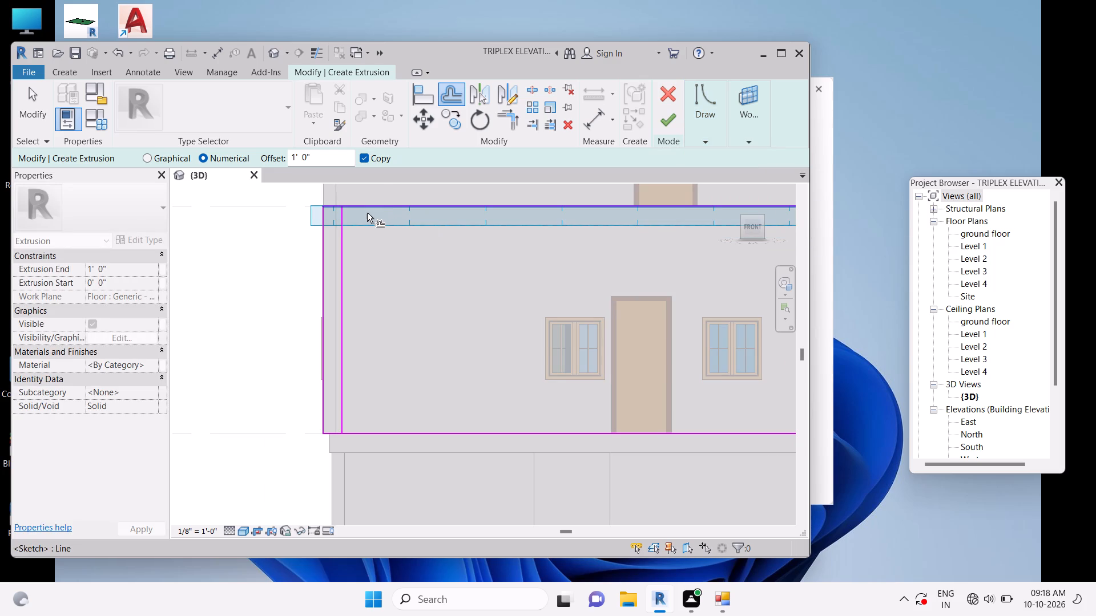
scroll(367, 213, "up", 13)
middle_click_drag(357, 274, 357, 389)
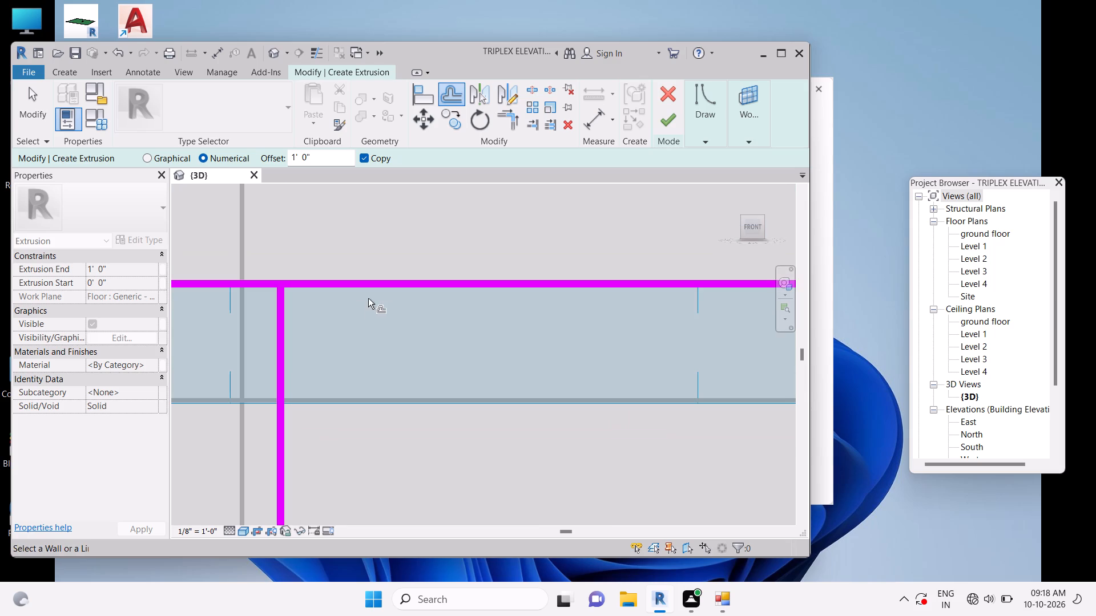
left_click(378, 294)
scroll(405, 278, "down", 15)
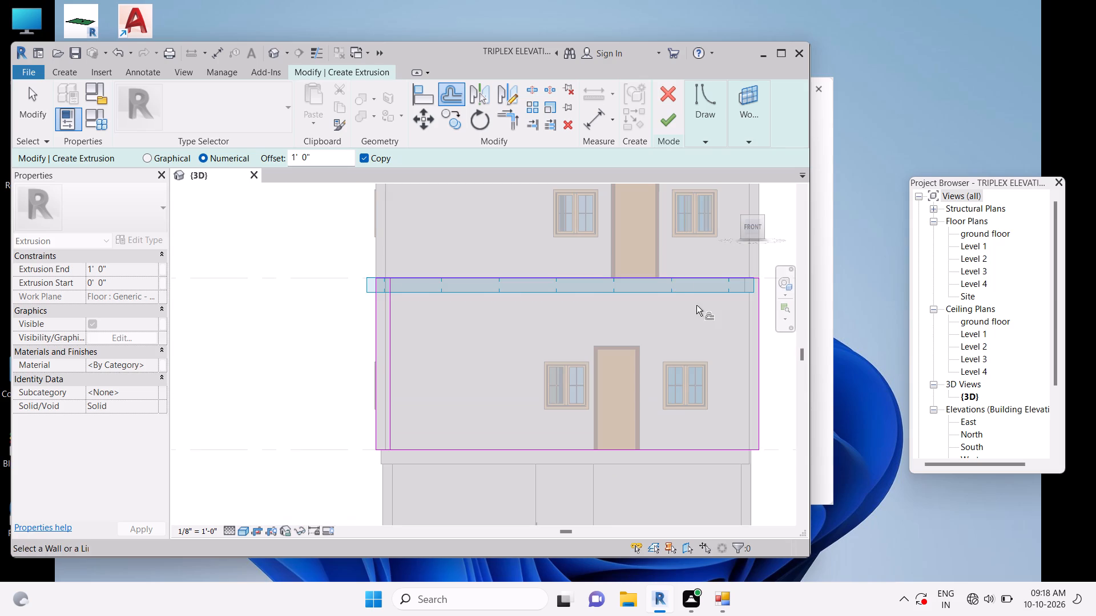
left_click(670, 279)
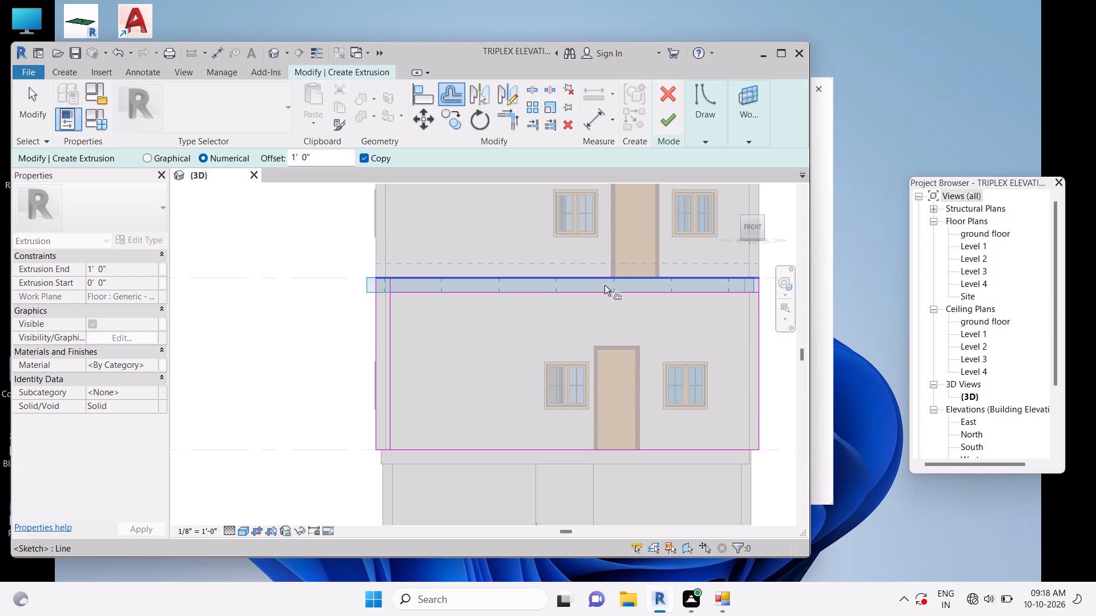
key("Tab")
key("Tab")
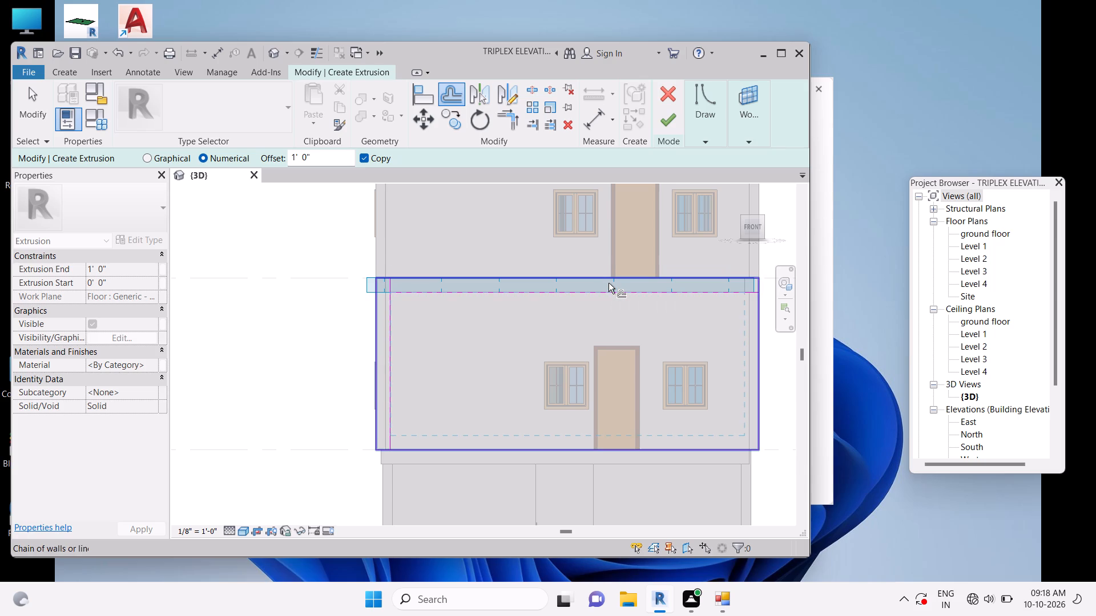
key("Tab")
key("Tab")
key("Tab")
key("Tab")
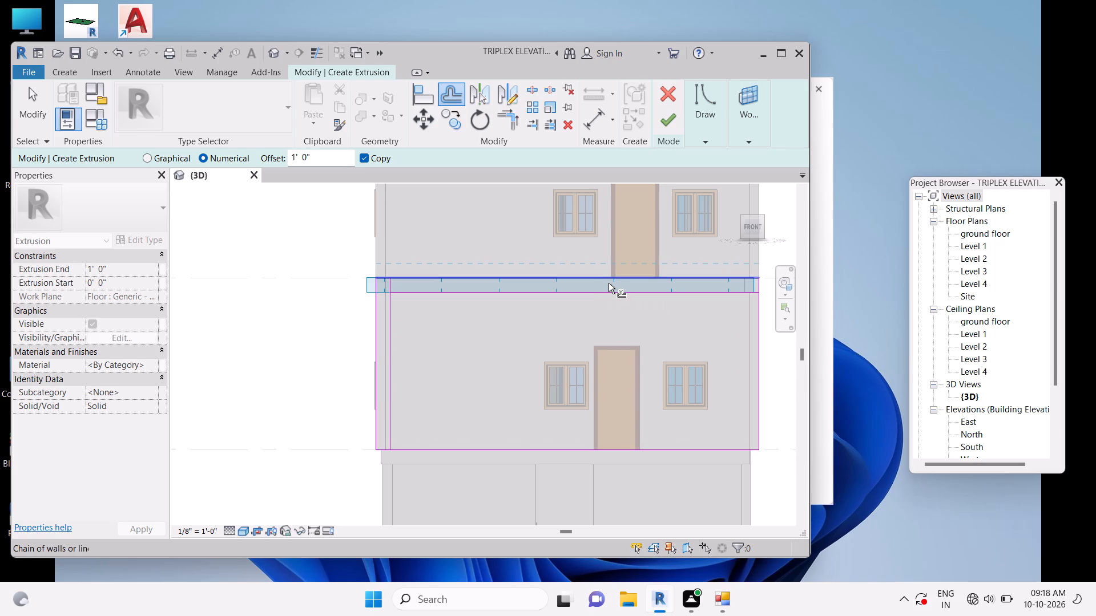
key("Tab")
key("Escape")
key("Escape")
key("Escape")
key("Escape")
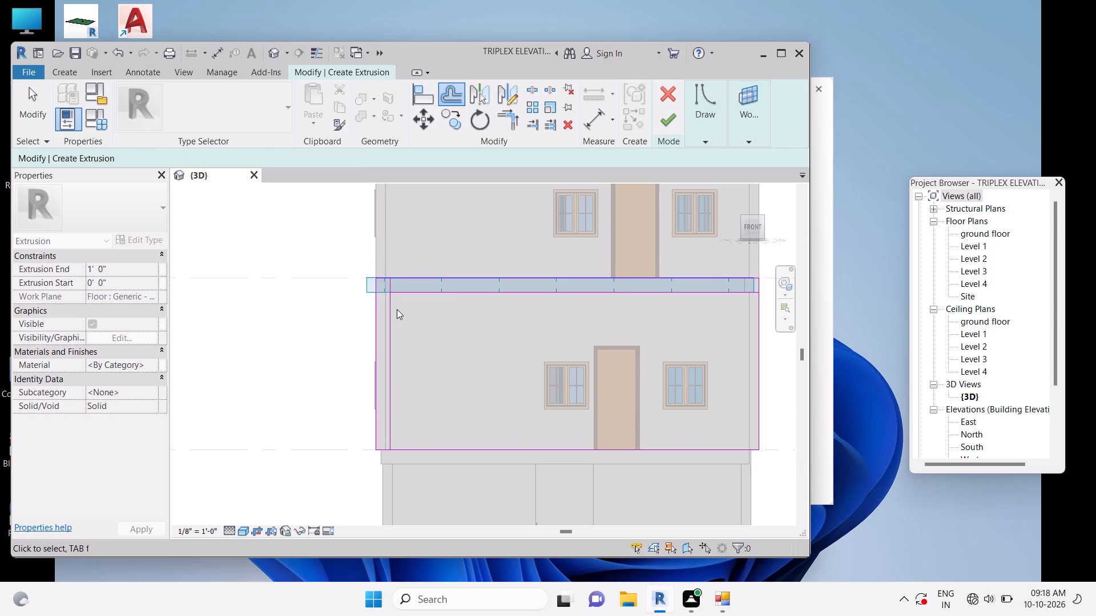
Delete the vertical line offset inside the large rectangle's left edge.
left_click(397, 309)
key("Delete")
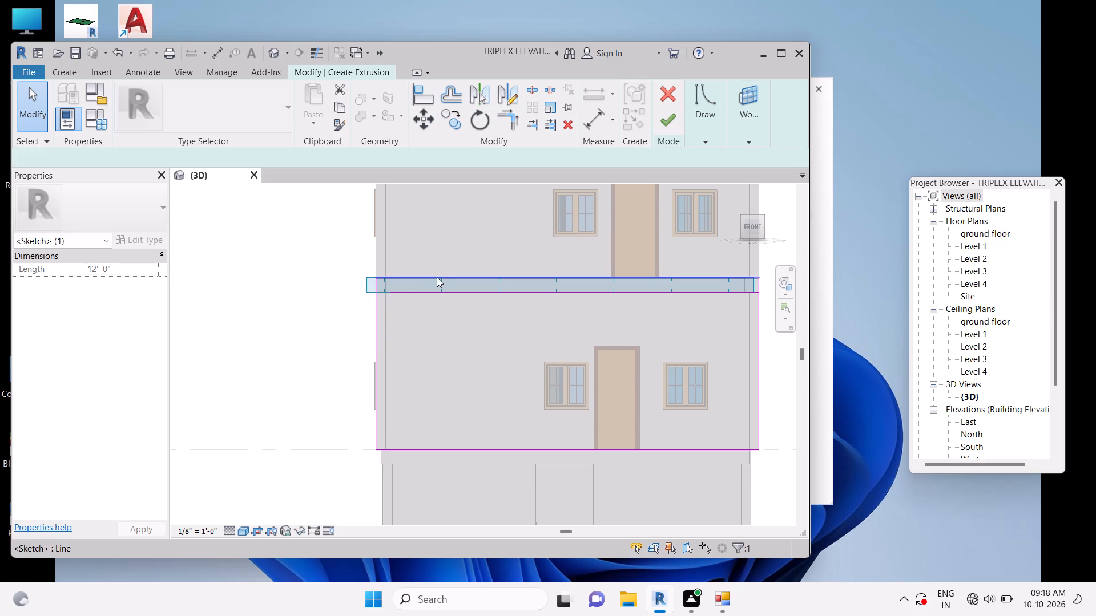
Offset a copy of the whole rectangle 1'-0" outward to form an outer loop around the middle storey's facade.
left_click(456, 99)
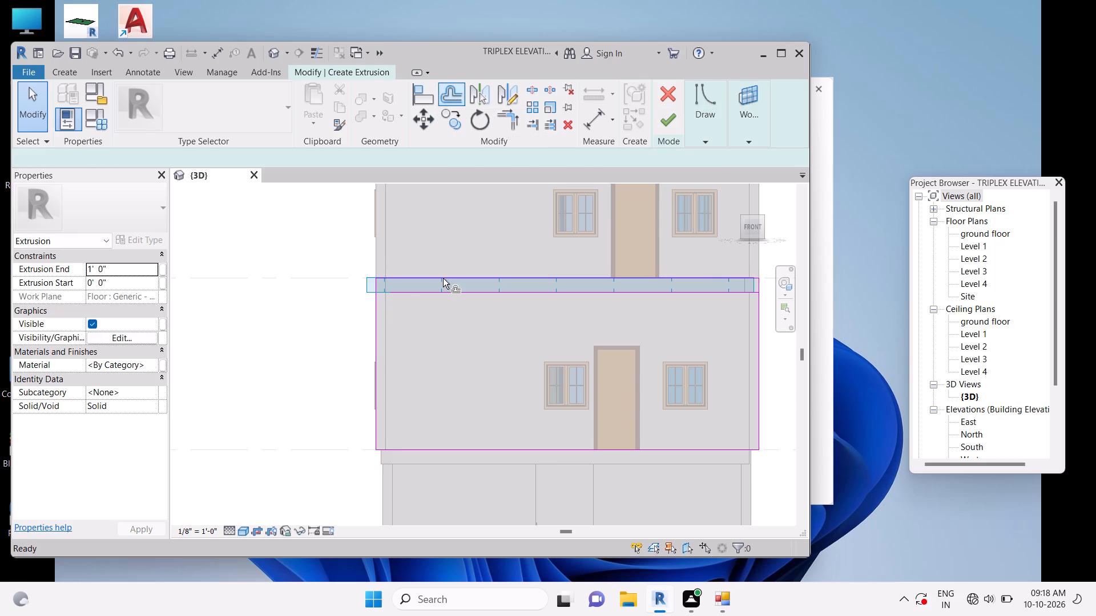
key("Tab")
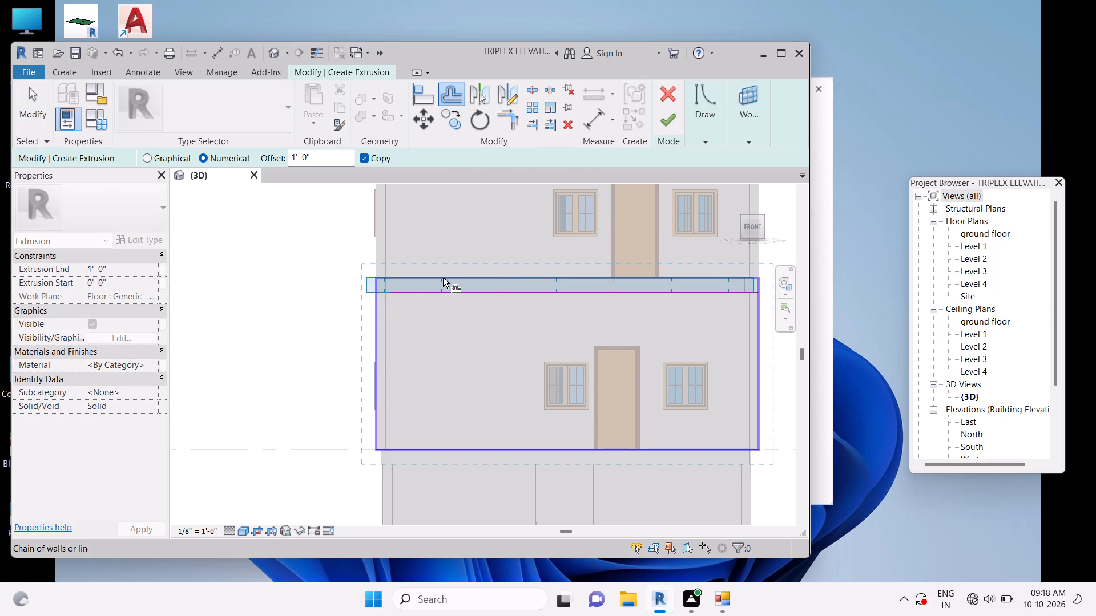
left_click(443, 278)
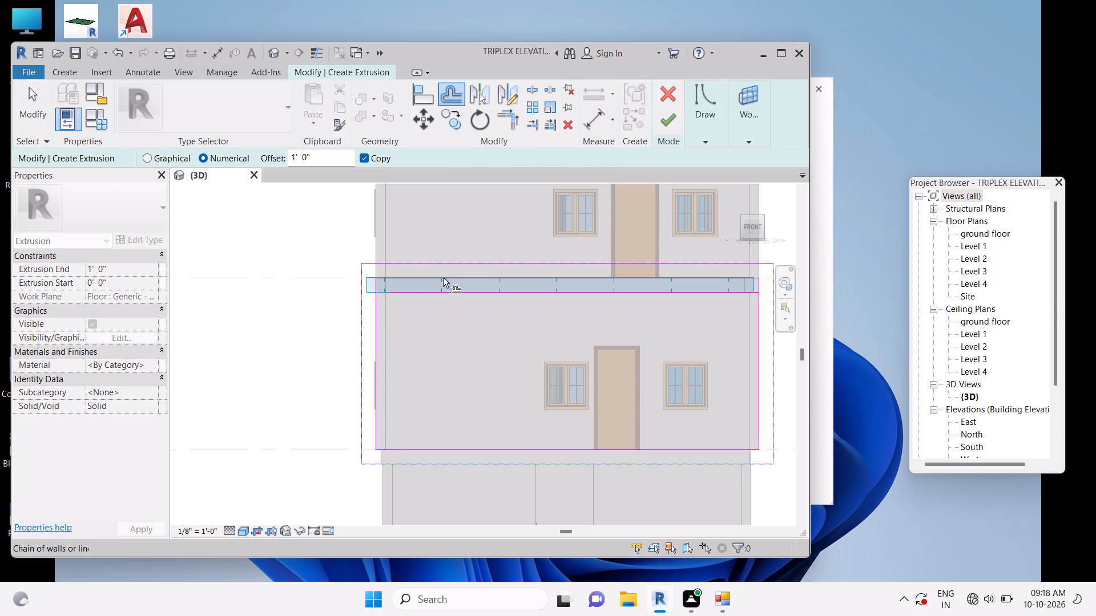
key("Escape")
key("Escape")
key("Escape")
key("Escape")
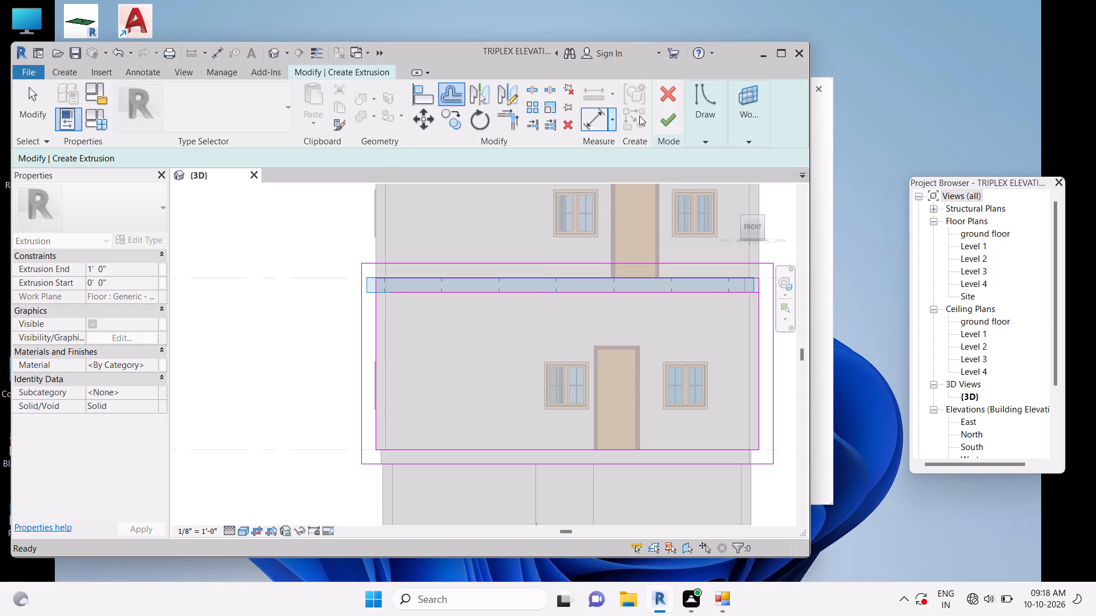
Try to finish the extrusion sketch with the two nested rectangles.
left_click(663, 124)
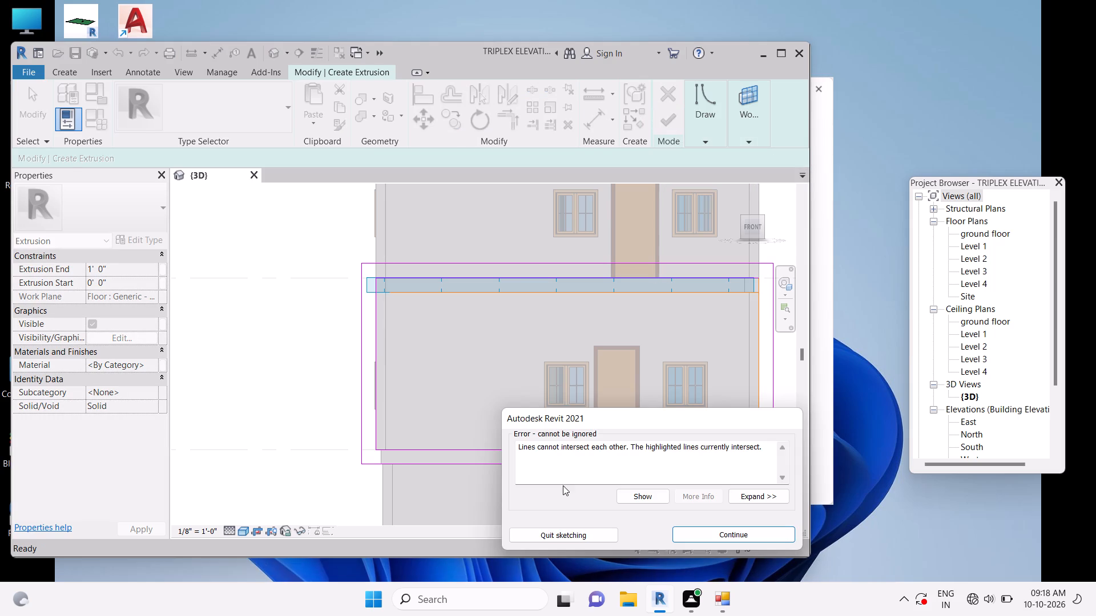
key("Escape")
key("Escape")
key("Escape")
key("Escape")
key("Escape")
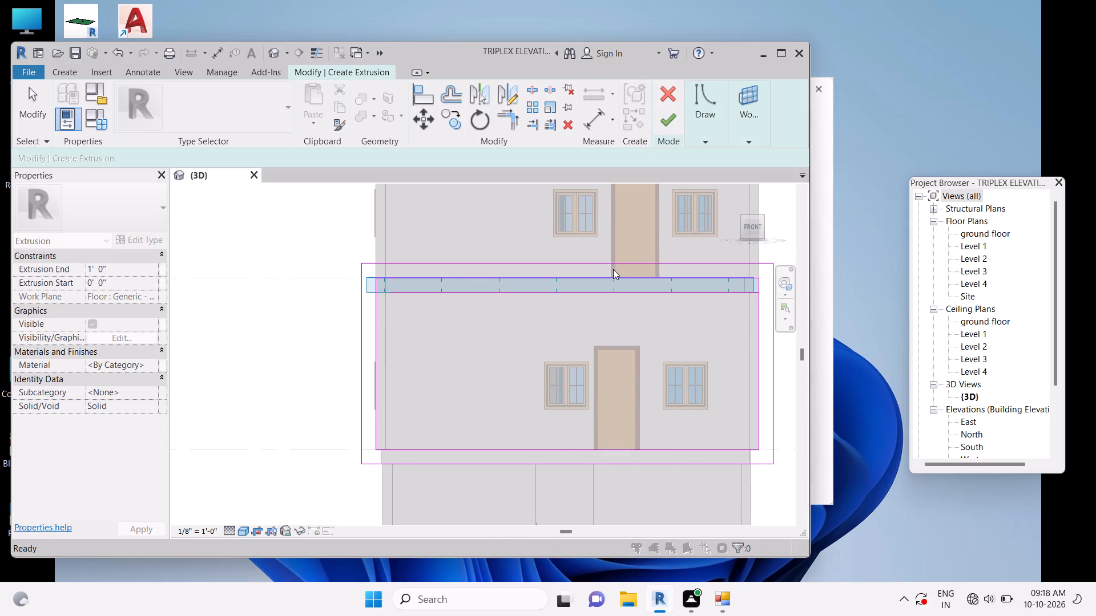